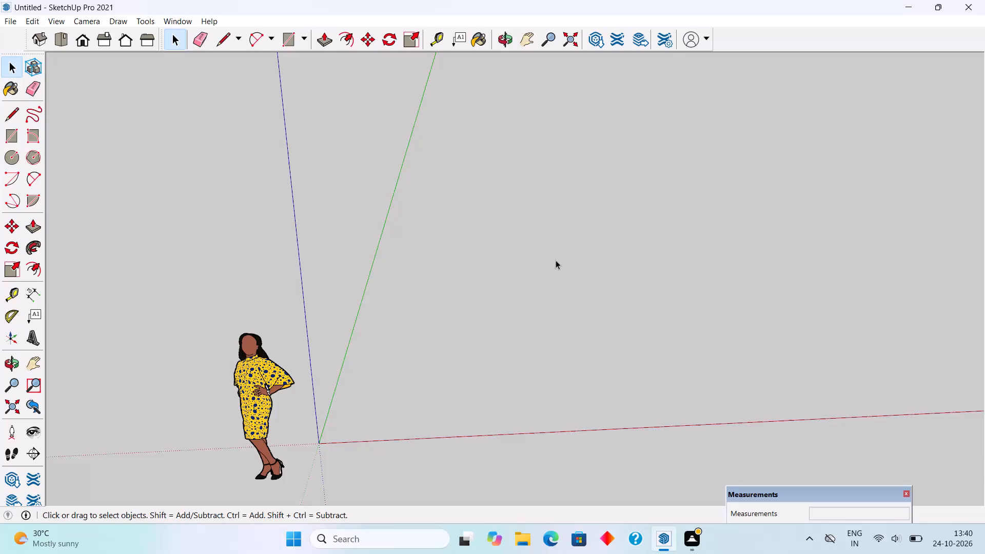
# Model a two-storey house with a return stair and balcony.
# Draw a ground rectangle about 28' 7" by 38' 11" beside the green axis, just behind the red axis.
pyautogui.press('r')
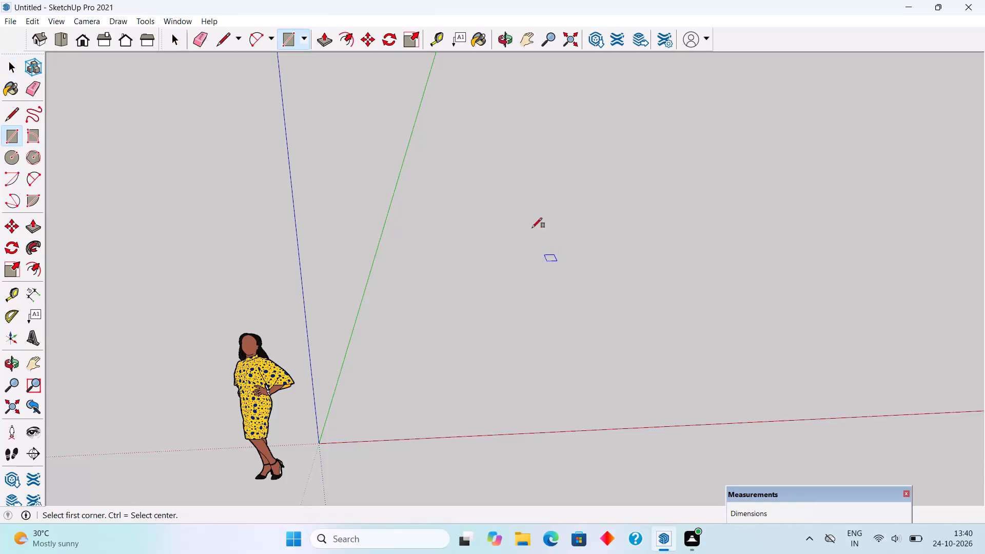
pyautogui.click(431, 194)
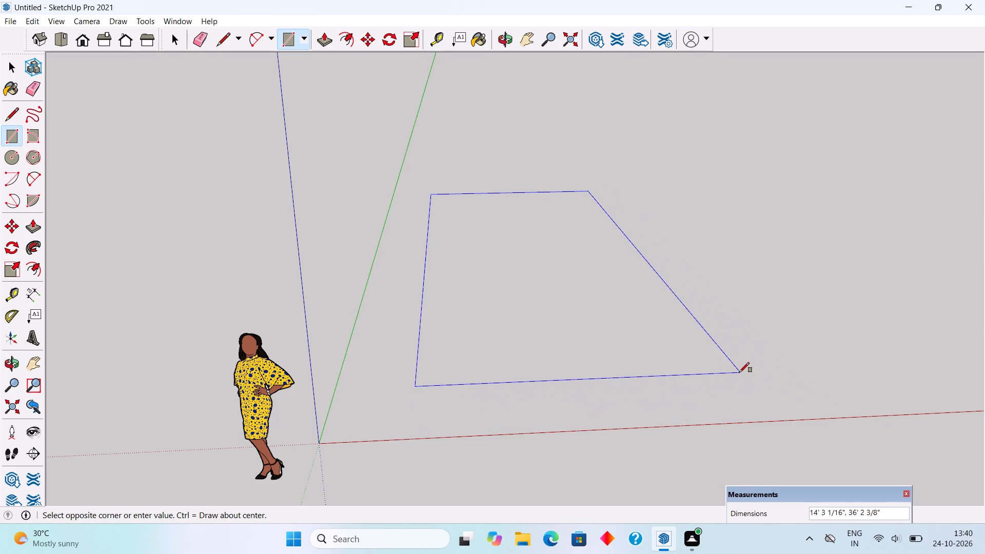
pyautogui.moveTo(705, 382); pyautogui.dragTo(556, 398, button='middle')
pyautogui.scroll(-10, 556, 398)
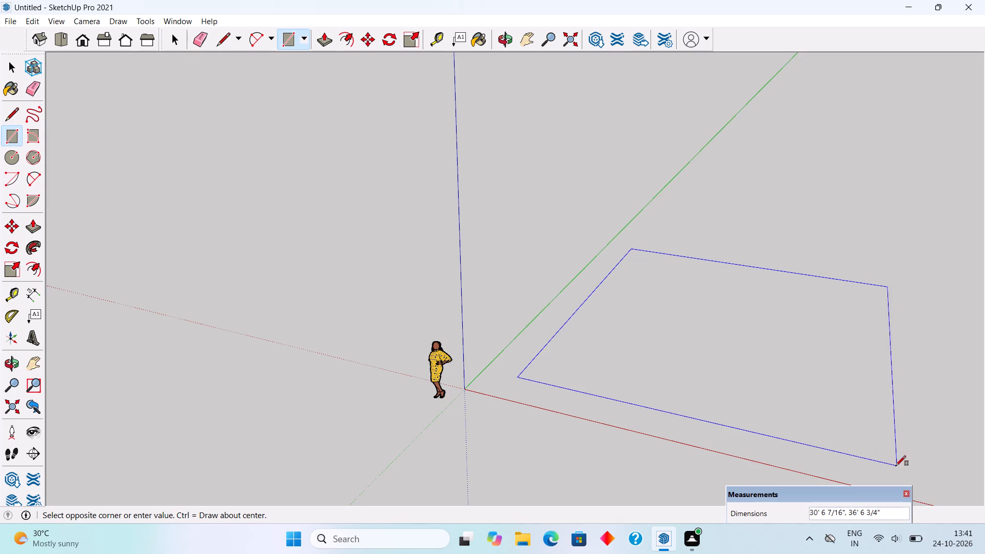
pyautogui.click(867, 478)
# Push/Pull the ground rectangle up 6" into a base slab.
pyautogui.scroll(-4, 487, 466)
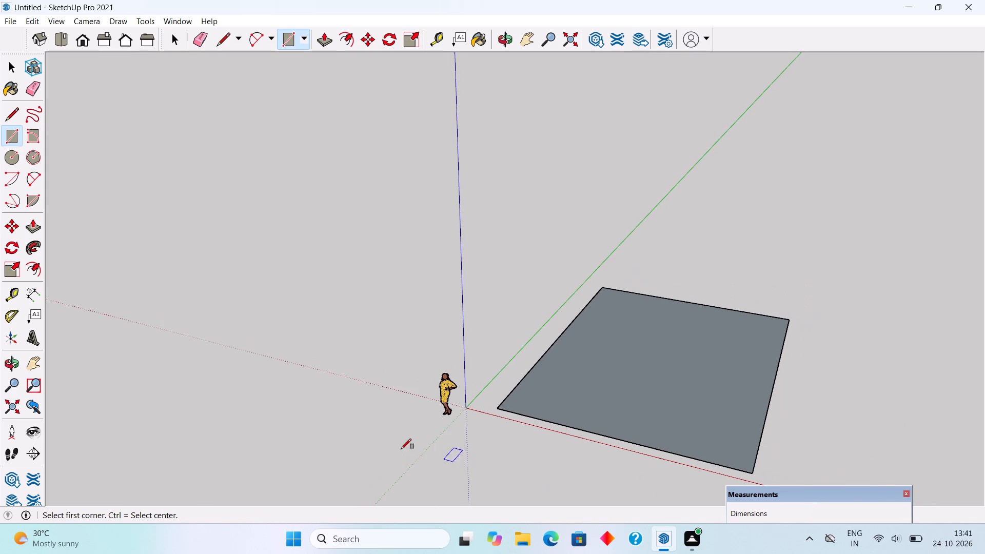
pyautogui.moveTo(432, 462); pyautogui.dragTo(572, 476, button='middle')
pyautogui.scroll(3, 572, 476)
pyautogui.scroll(5, 759, 404)
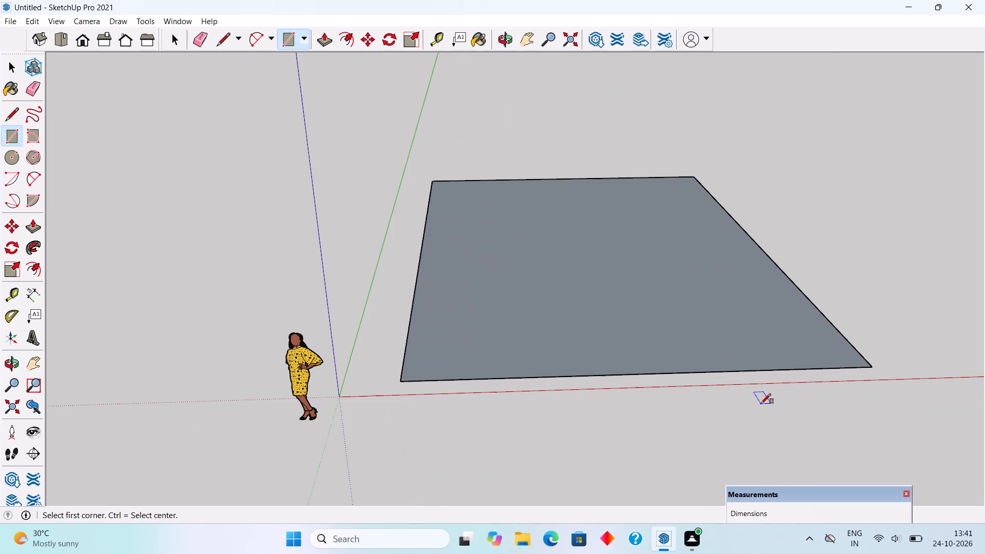
pyautogui.press('space')
pyautogui.write('p')
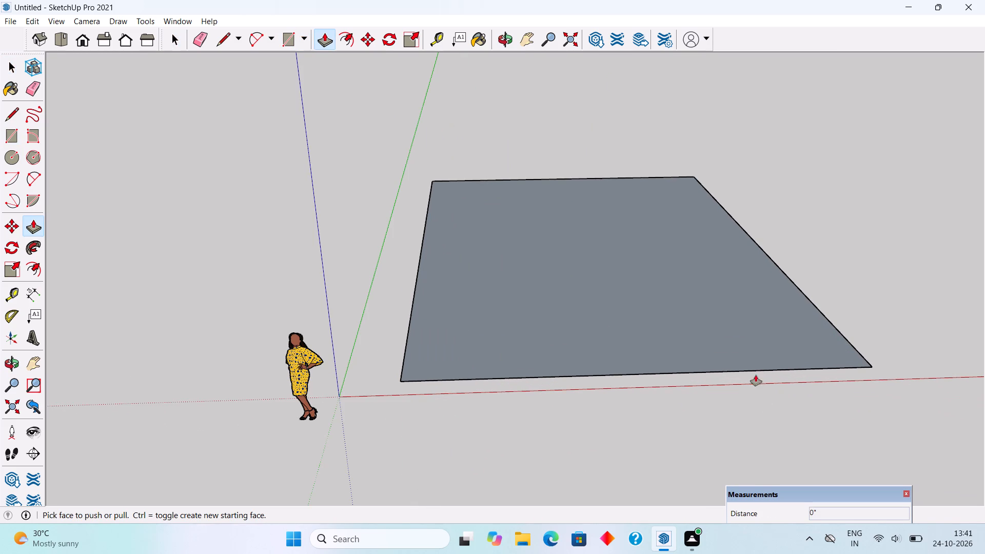
pyautogui.click(748, 335)
pyautogui.write('6"')
pyautogui.press('Return')
pyautogui.press('space')
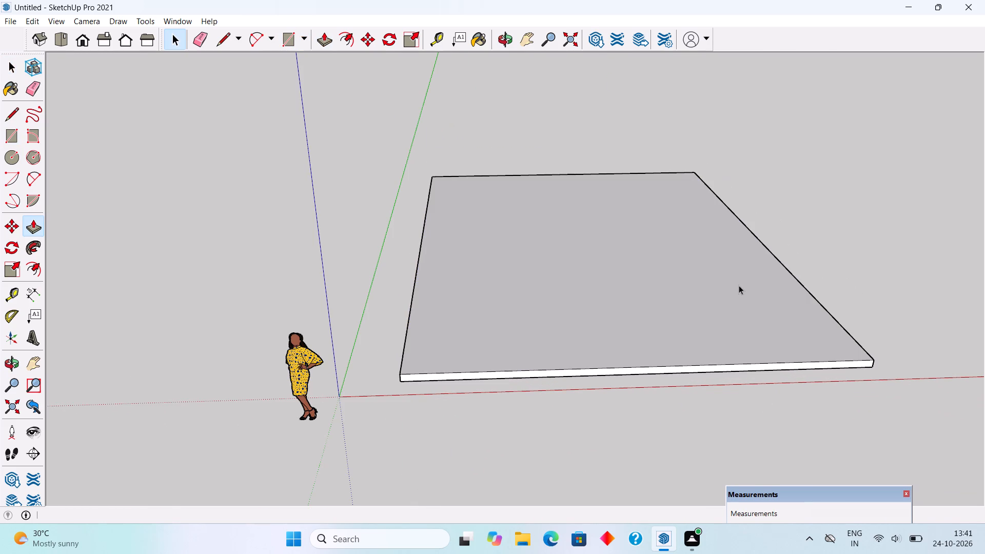
# Select the whole base slab and make it a group.
pyautogui.tripleClick(738, 284)
pyautogui.rightClick(733, 286)
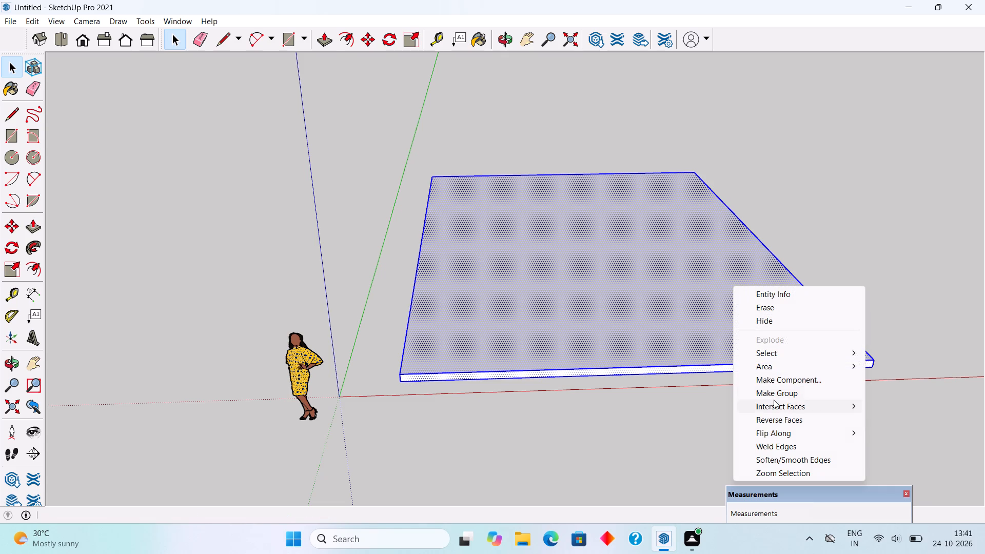
pyautogui.click(774, 398)
pyautogui.click(823, 286)
# Draw a rectangle in the middle of the base slab's top face, entering 20'.20' as its dimensions.
pyautogui.moveTo(762, 258); pyautogui.dragTo(745, 305, button='middle')
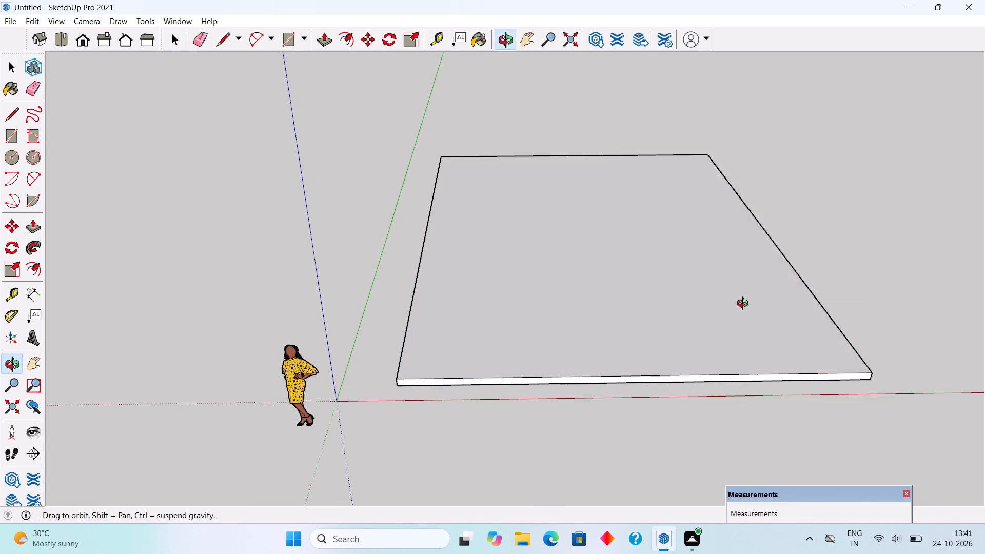
pyautogui.moveTo(745, 305); pyautogui.dragTo(736, 410, button='middle')
pyautogui.scroll(-4, 736, 410)
pyautogui.moveTo(779, 321); pyautogui.dragTo(180, 275, button='middle')
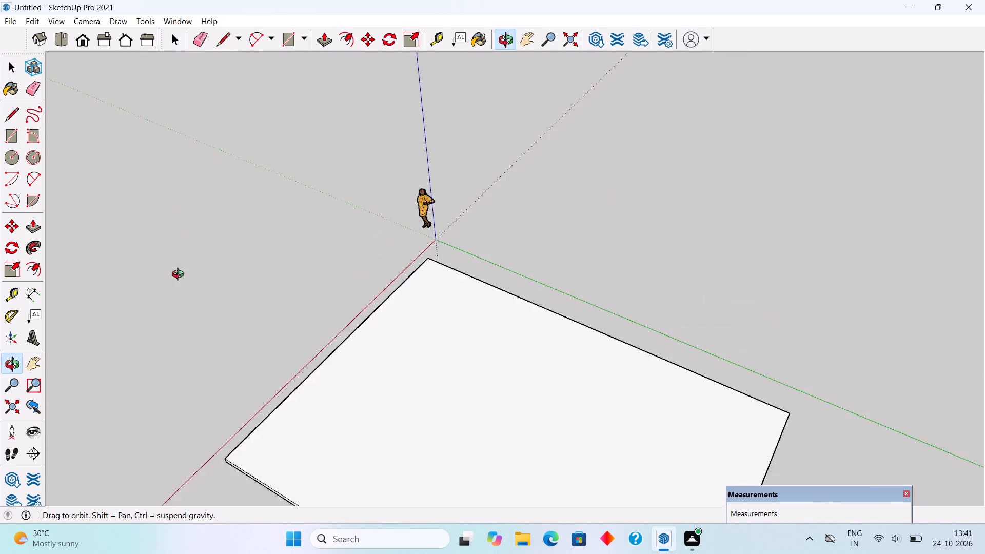
pyautogui.moveTo(180, 275); pyautogui.dragTo(805, 307, button='middle')
pyautogui.scroll(3, 720, 278)
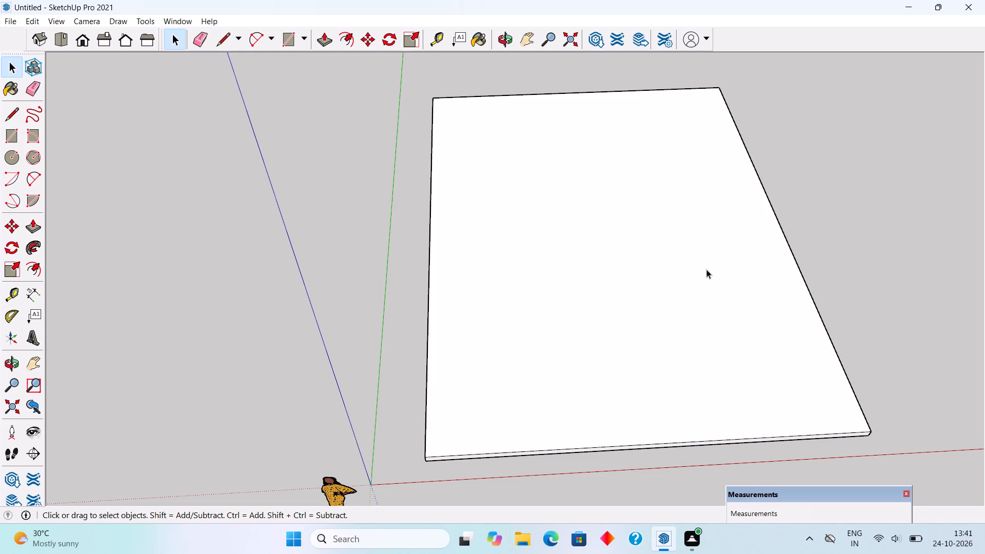
pyautogui.scroll(1, 706, 269)
pyautogui.scroll(2, 690, 310)
pyautogui.scroll(-2, 686, 318)
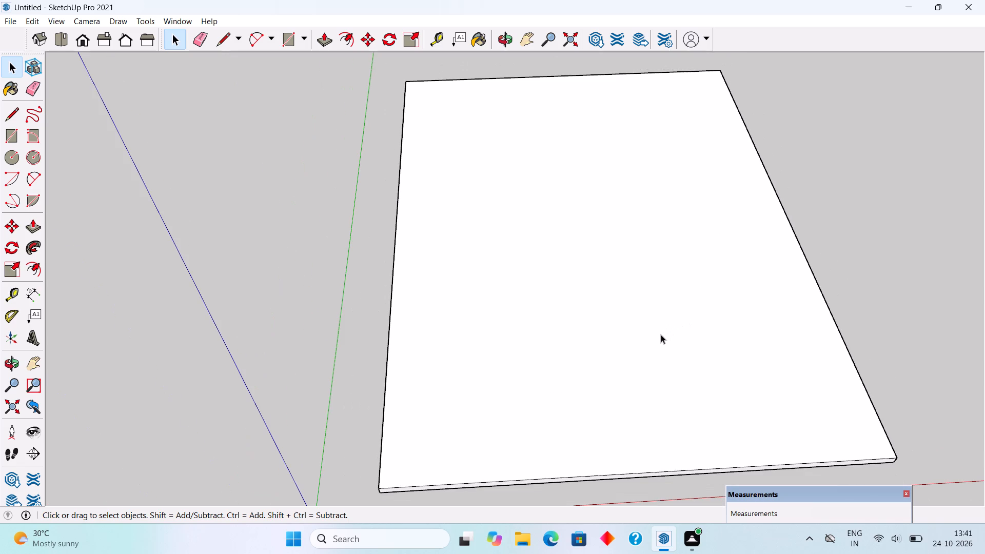
pyautogui.press('r')
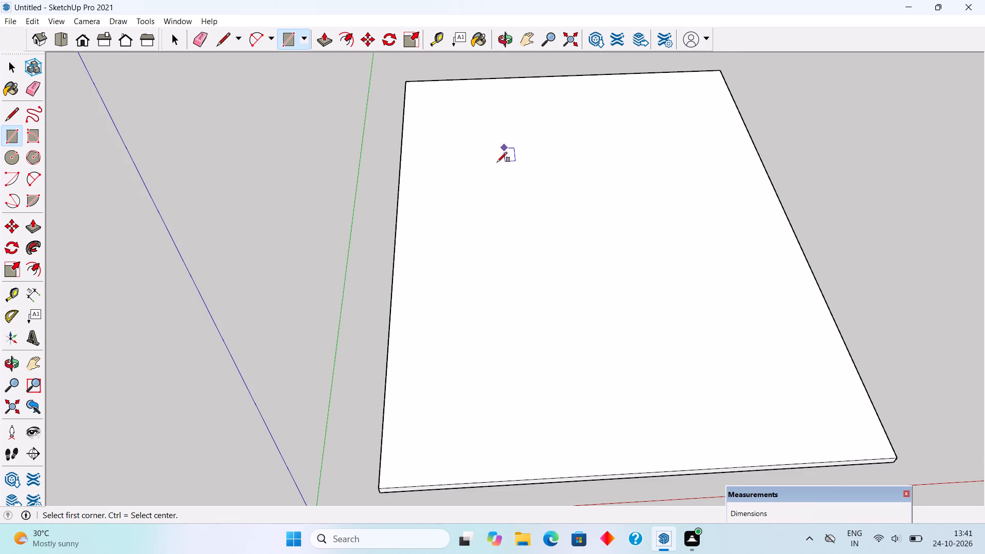
pyautogui.click(447, 185)
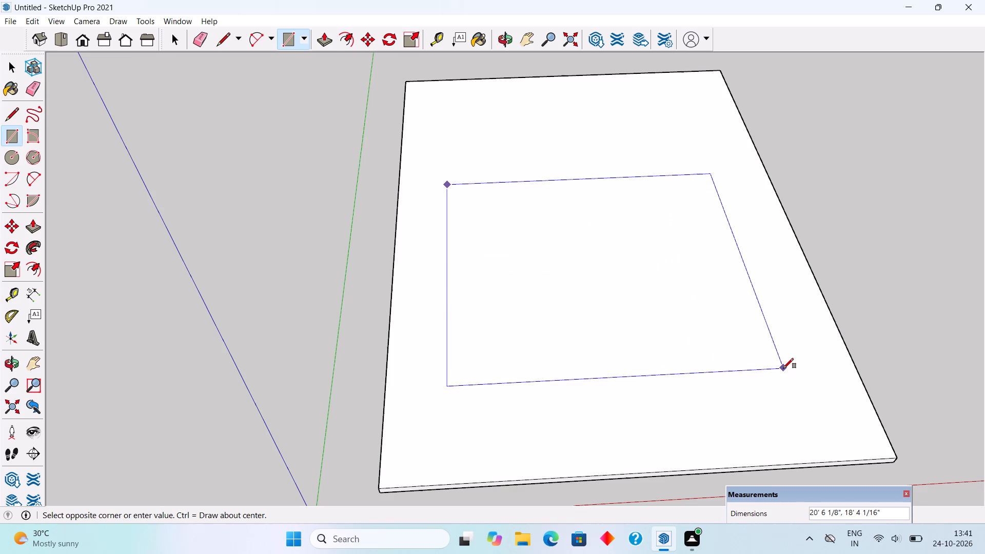
pyautogui.write('20')
pyautogui.write("'.20'")
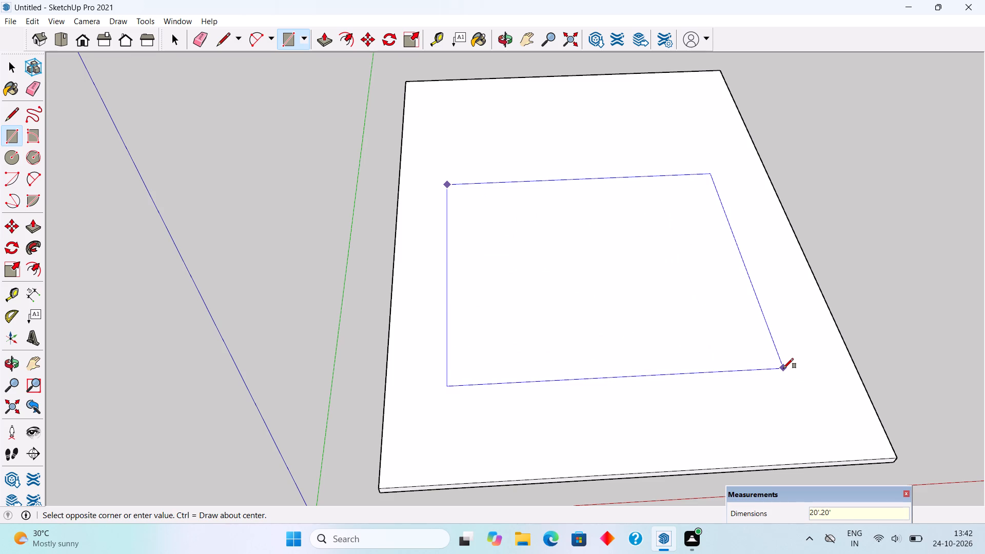
pyautogui.press('Return')
pyautogui.press('space')
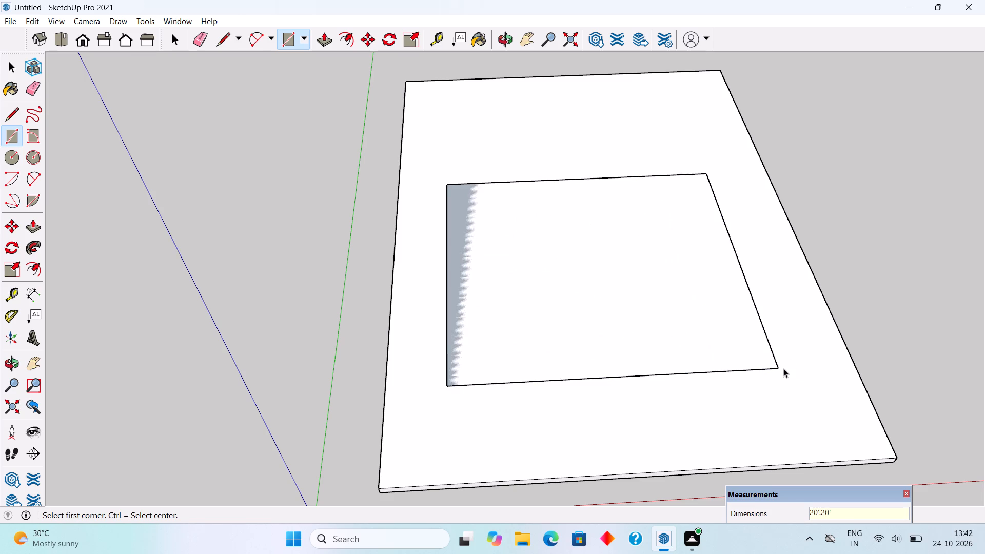
# Push/Pull the inner rectangle up 1' into a raised platform on the slab.
pyautogui.press('p')
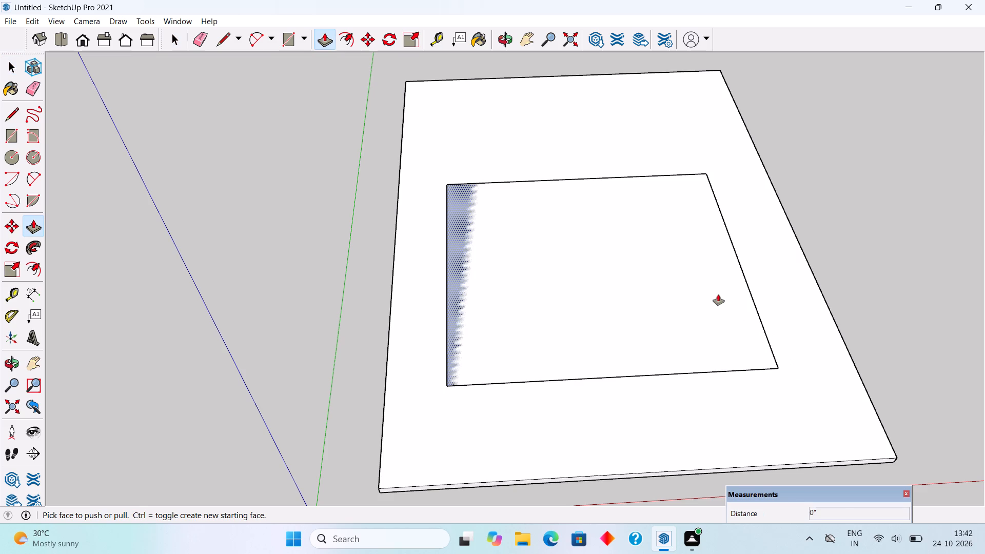
pyautogui.click(718, 294)
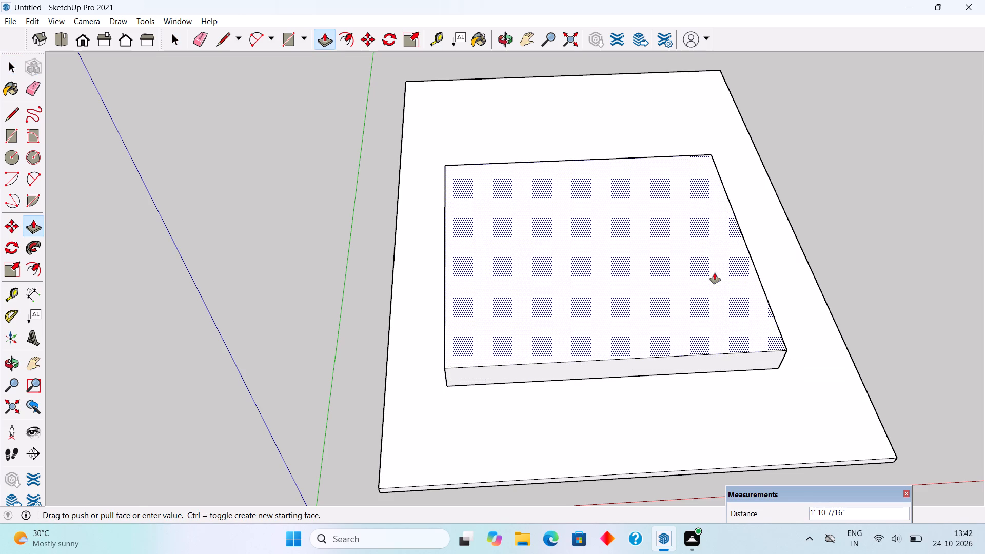
pyautogui.write("1'")
pyautogui.press('Return')
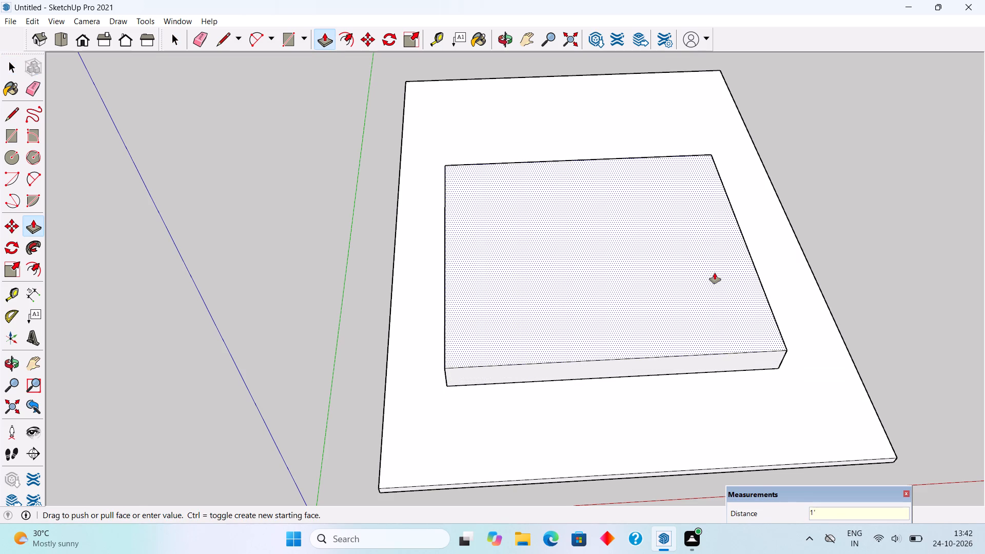
pyautogui.press('space')
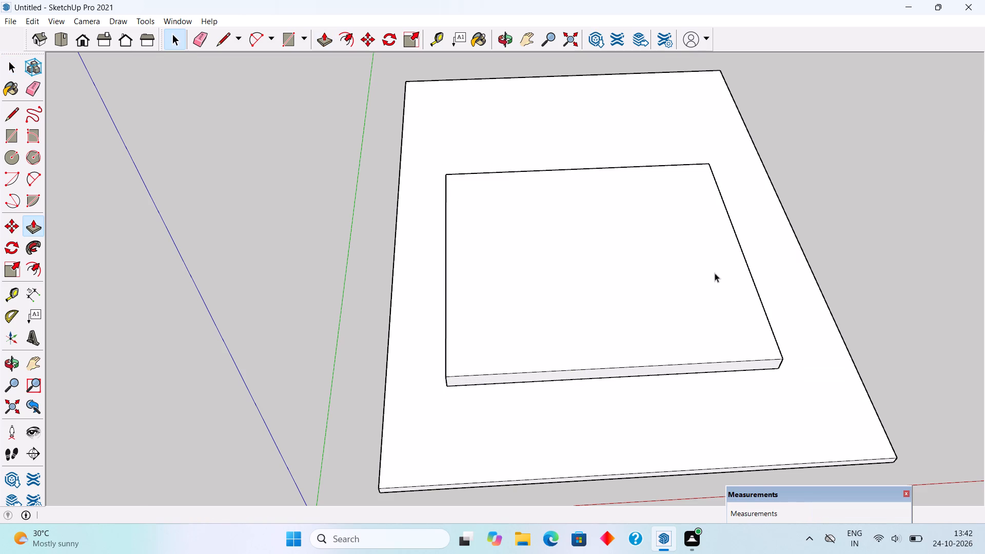
# Select the whole raised platform and make it a group.
pyautogui.tripleClick(715, 273)
pyautogui.rightClick(715, 273)
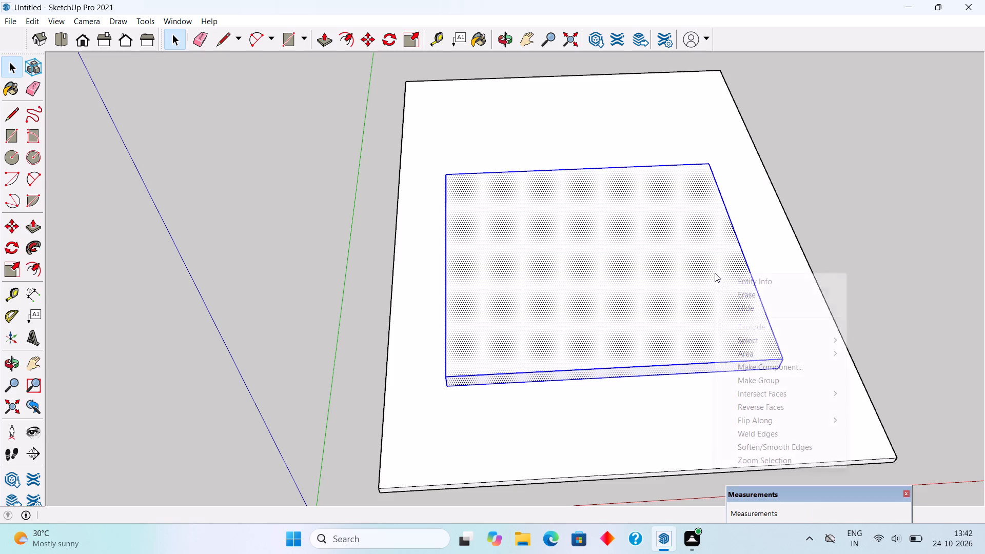
pyautogui.click(789, 377)
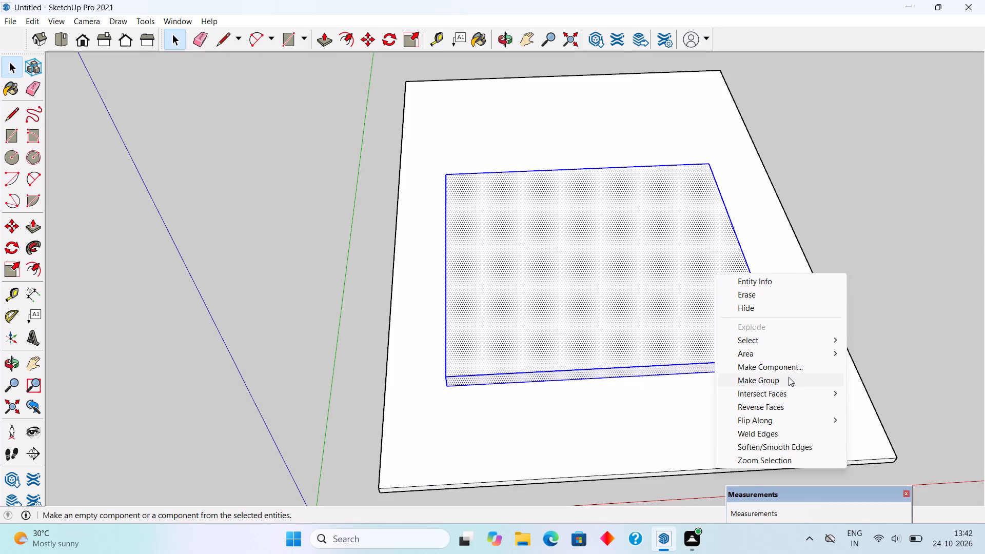
pyautogui.click(841, 270)
# Place a Tape Measure guide line on the platform's top, 6' back from its front top edge.
pyautogui.moveTo(755, 244); pyautogui.dragTo(732, 236, button='middle')
pyautogui.scroll(-4, 738, 238)
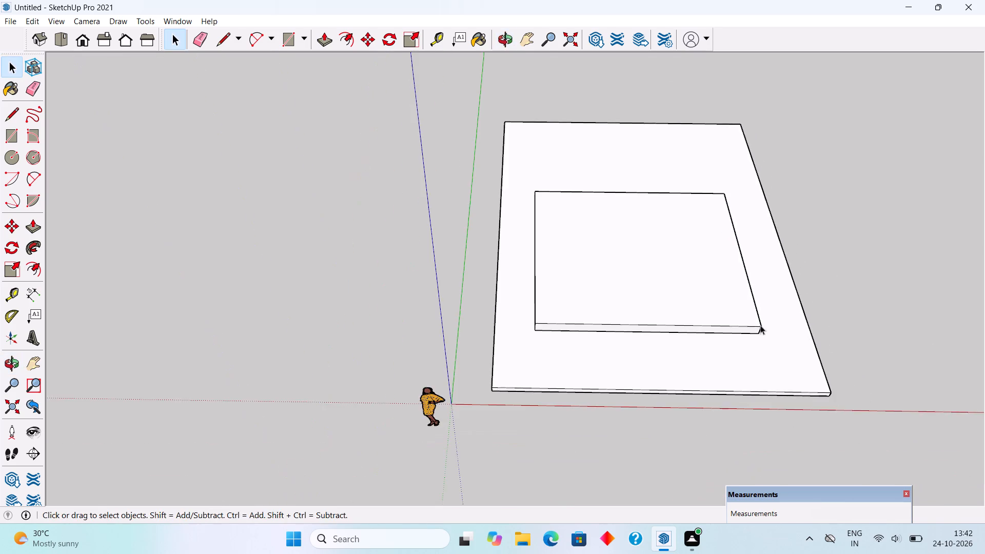
pyautogui.moveTo(757, 326); pyautogui.dragTo(729, 272, button='middle')
pyautogui.scroll(4, 729, 271)
pyautogui.moveTo(682, 320); pyautogui.dragTo(686, 343, button='middle')
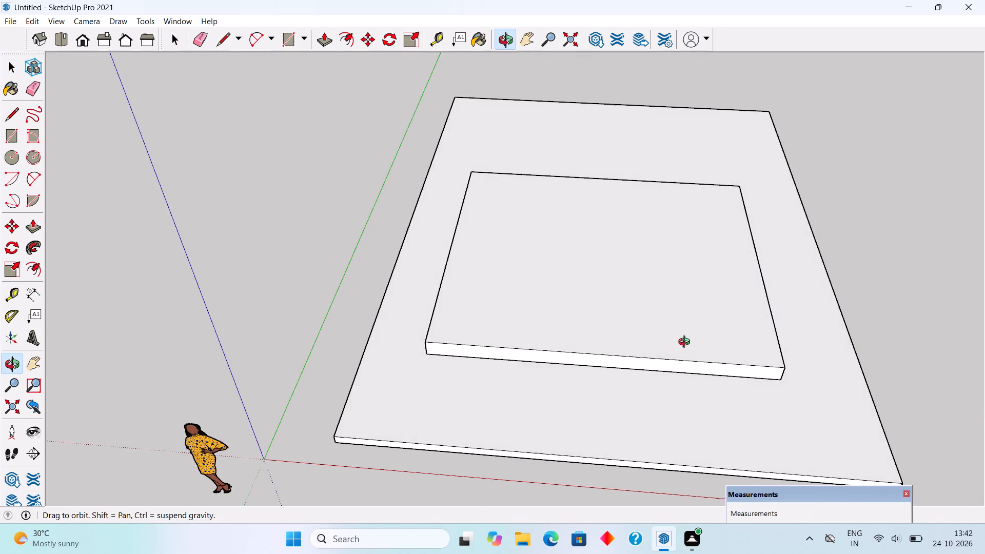
pyautogui.moveTo(686, 343); pyautogui.dragTo(689, 346, button='middle')
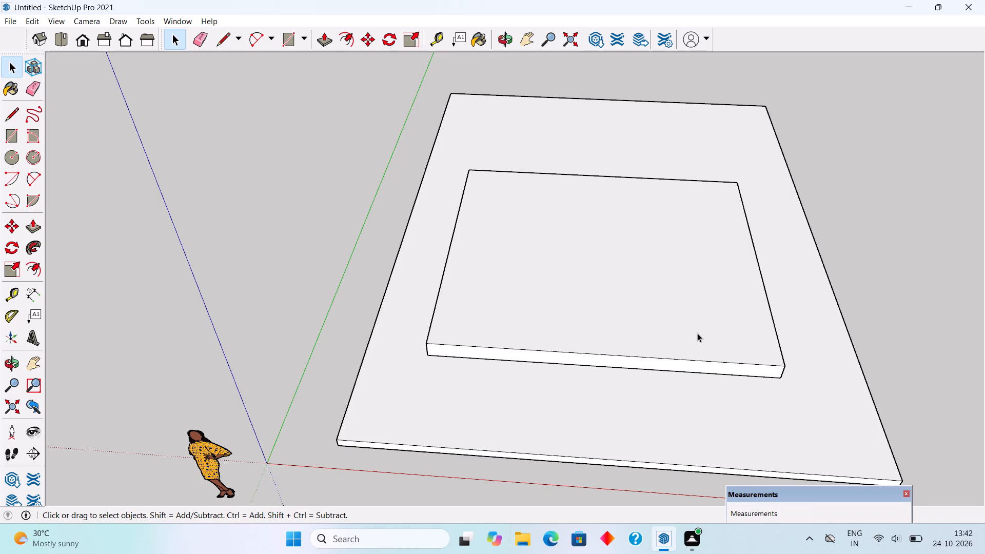
pyautogui.moveTo(694, 332); pyautogui.dragTo(698, 399, button='middle')
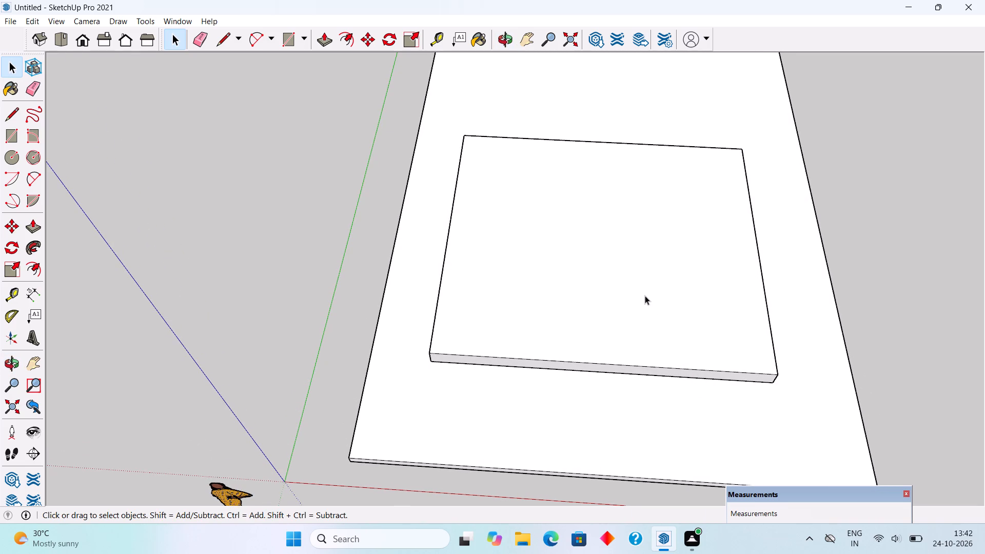
pyautogui.press('t')
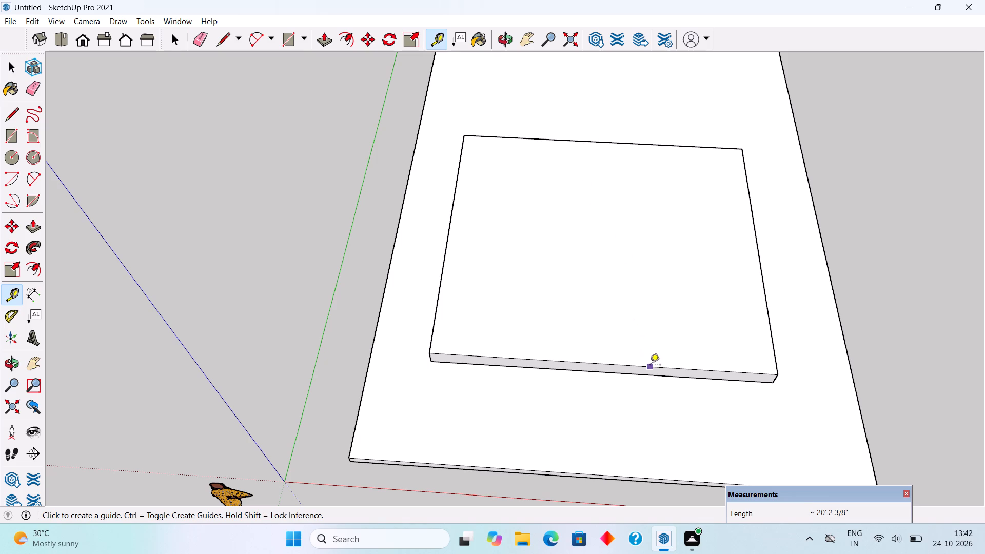
pyautogui.click(650, 366)
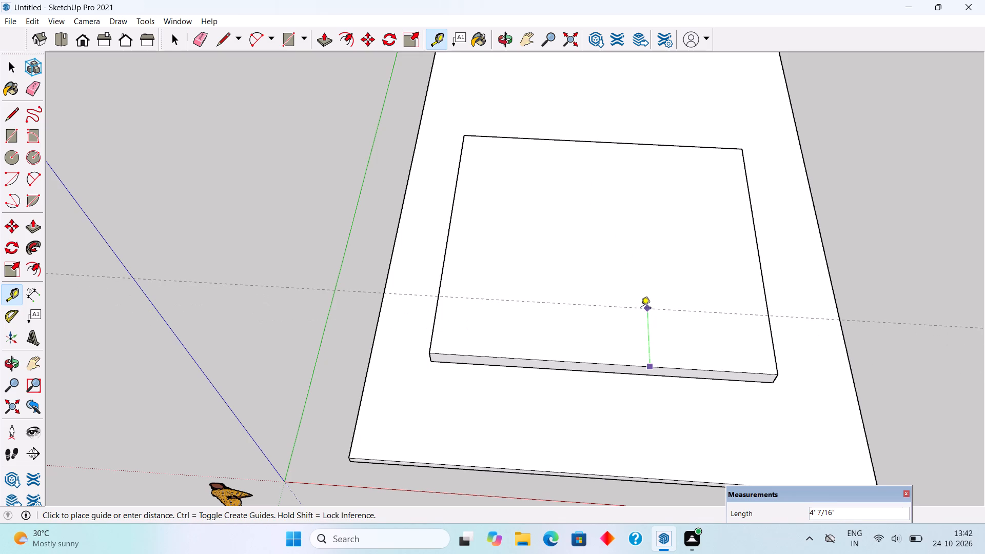
pyautogui.write("6'")
pyautogui.press('Return')
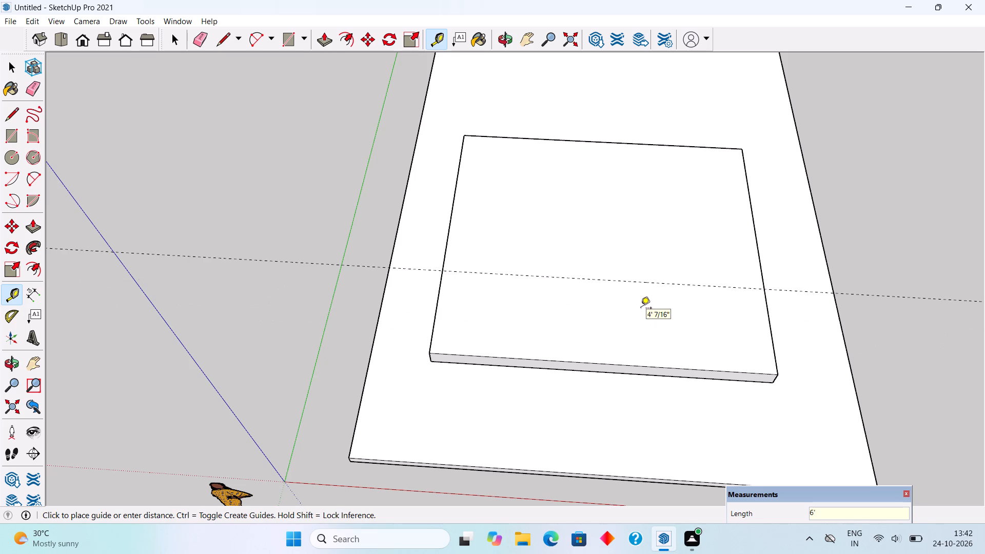
pyautogui.press('space')
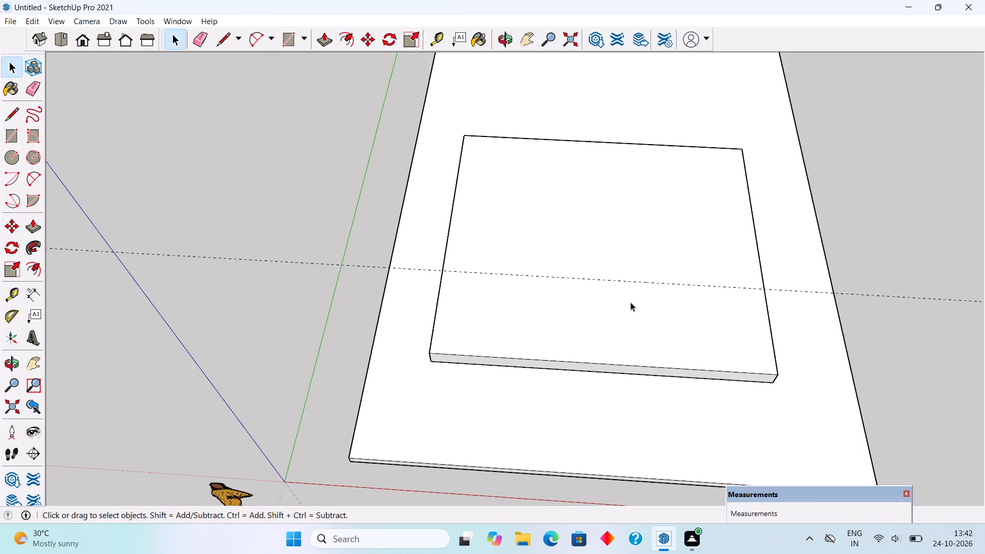
# Place a second Tape Measure guide line 9" behind the existing guide across the platform's top.
pyautogui.press('t')
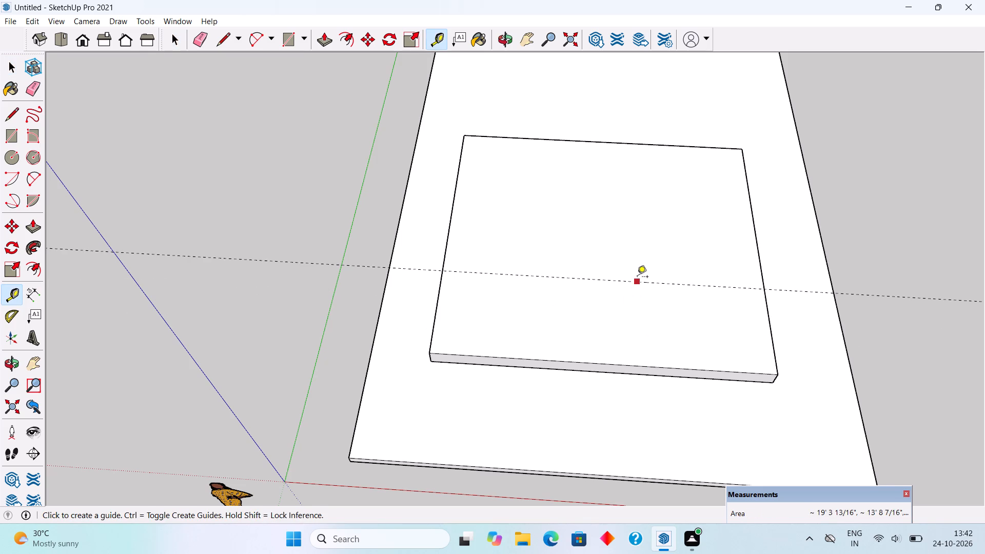
pyautogui.click(639, 280)
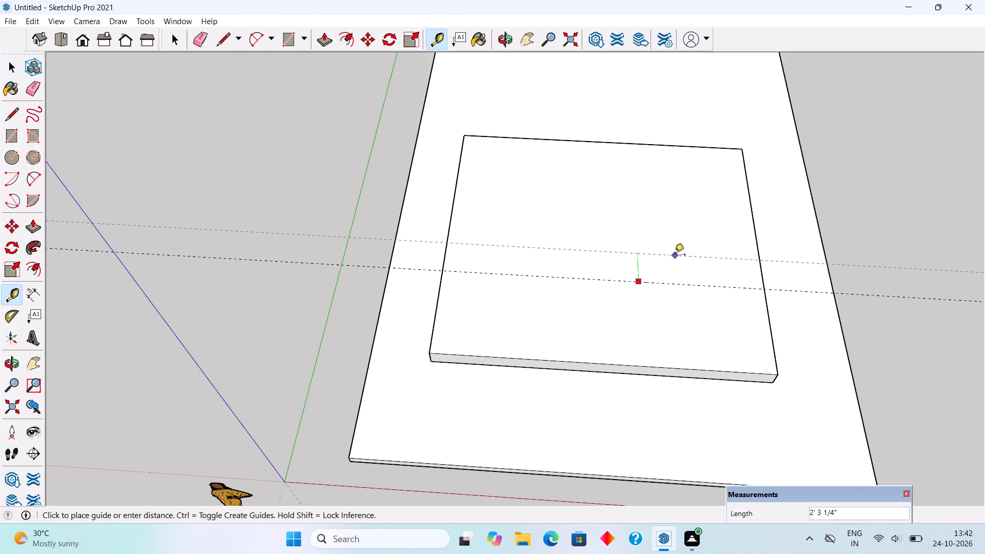
pyautogui.moveTo(735, 303); pyautogui.dragTo(735, 434, button='middle')
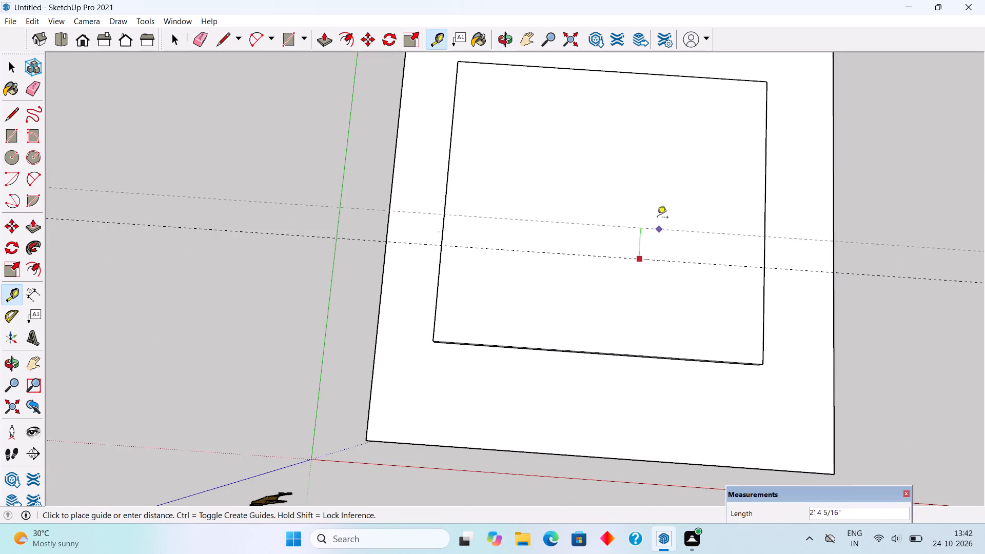
pyautogui.moveTo(681, 264); pyautogui.dragTo(638, 217, button='middle')
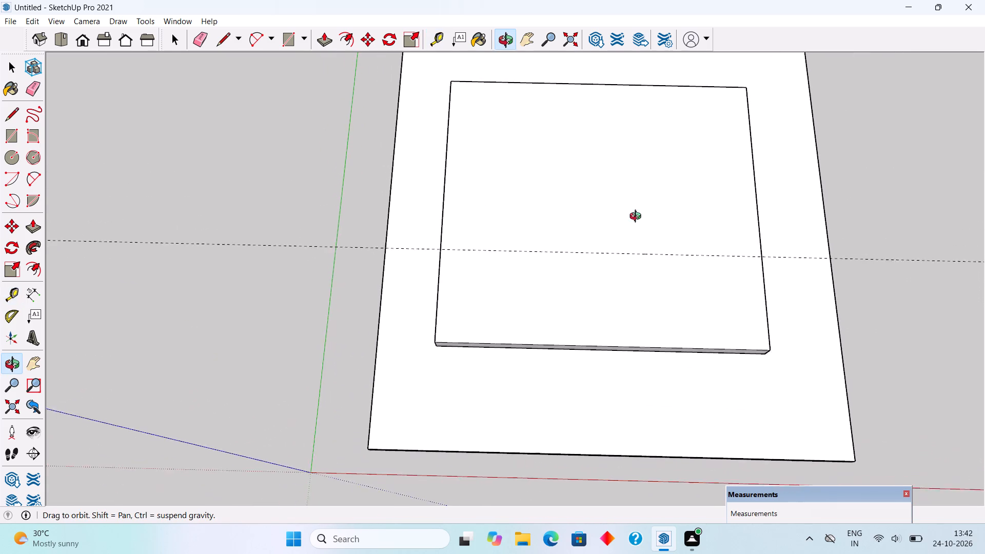
pyautogui.moveTo(638, 217); pyautogui.dragTo(637, 217, button='middle')
pyautogui.scroll(-2, 635, 211)
pyautogui.moveTo(696, 352); pyautogui.dragTo(657, 152, button='middle')
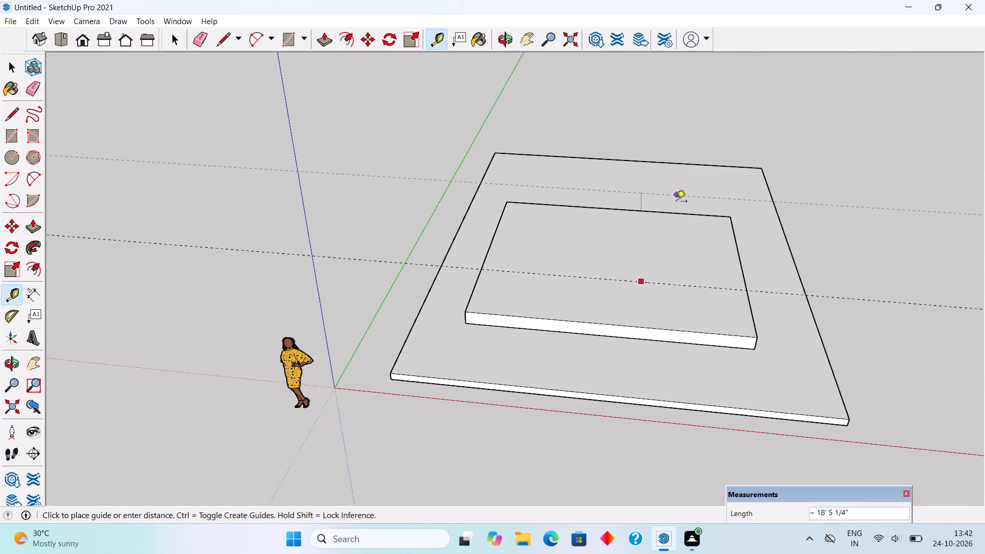
pyautogui.write('9"')
pyautogui.press('Return')
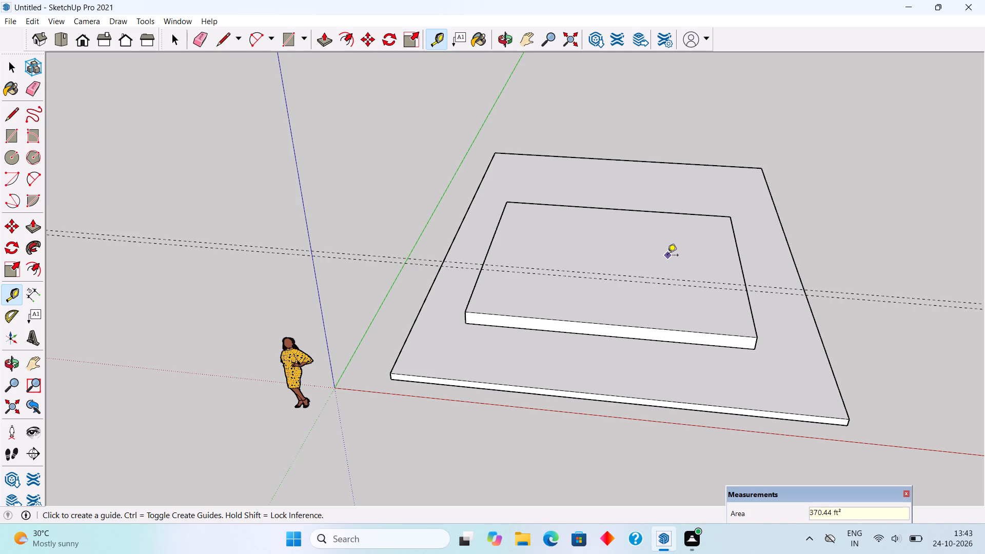
pyautogui.scroll(-1, 667, 256)
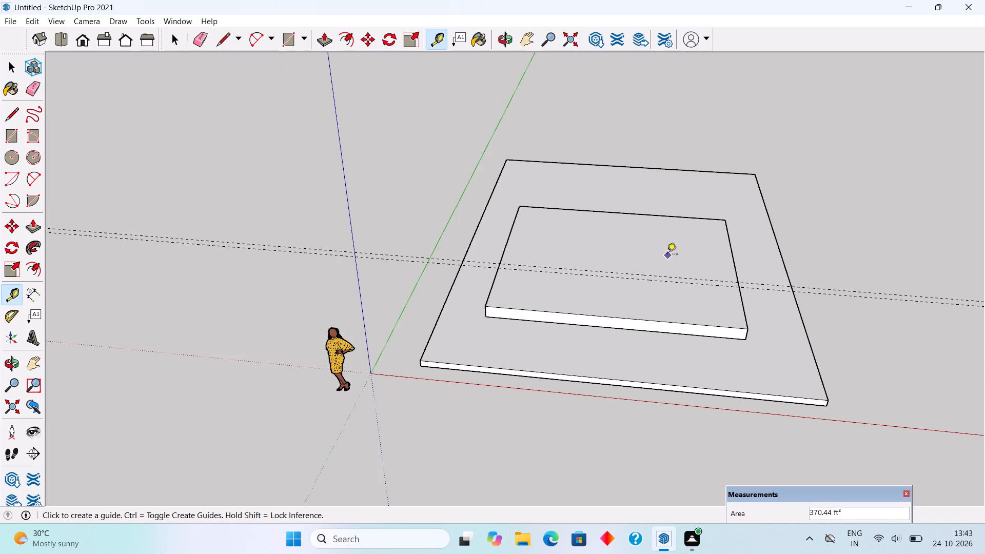
pyautogui.press('space')
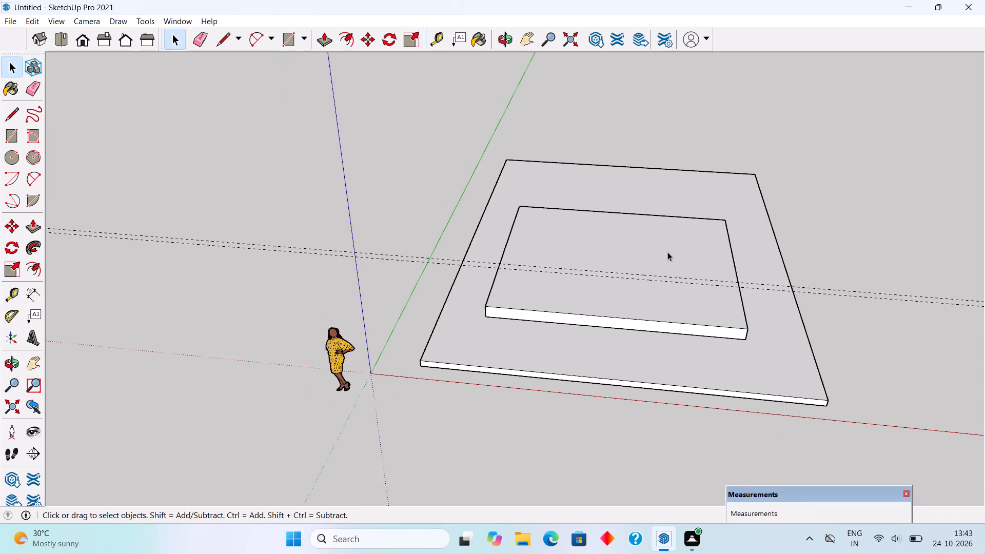
# Draw a 9" deep rectangle between the two parallel guides, spanning the platform's full width.
pyautogui.moveTo(661, 261); pyautogui.dragTo(677, 477, button='middle')
pyautogui.scroll(5, 743, 351)
pyautogui.moveTo(741, 360); pyautogui.dragTo(797, 339, button='middle')
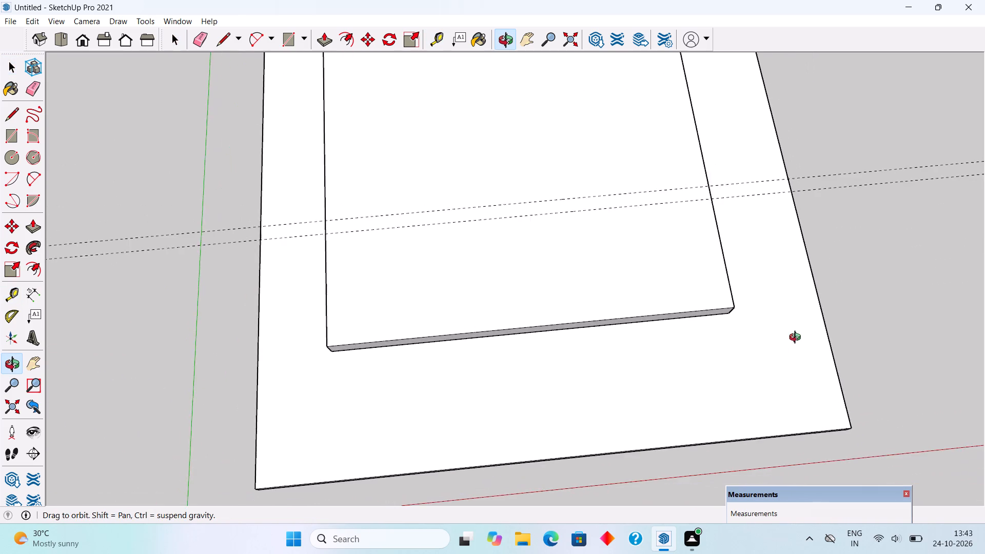
pyautogui.moveTo(797, 339); pyautogui.dragTo(786, 382, button='middle')
pyautogui.press('r')
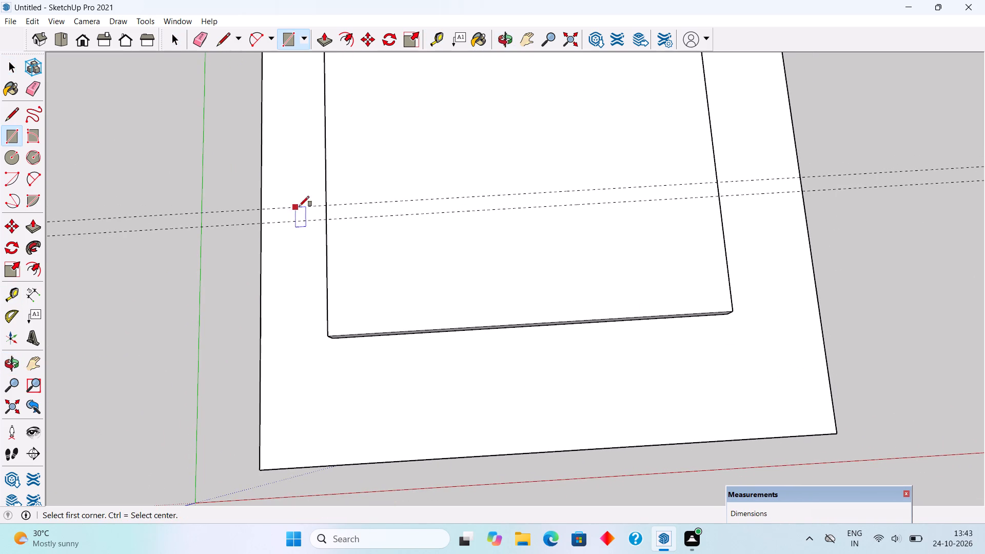
pyautogui.click(328, 205)
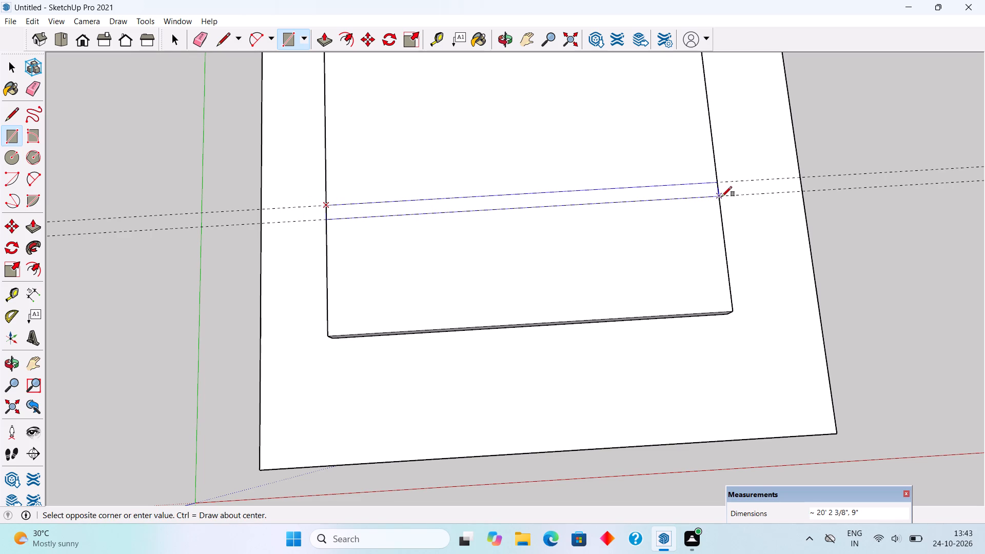
pyautogui.click(722, 196)
# Push/Pull the narrow strip between the guides up 10' into a wall.
pyautogui.press('p')
pyautogui.click(713, 191)
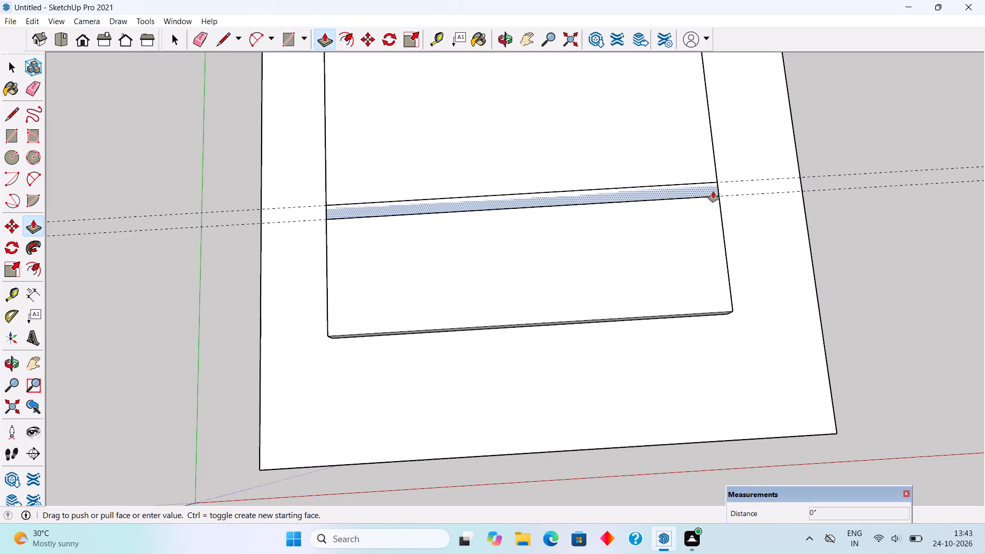
pyautogui.write("10'")
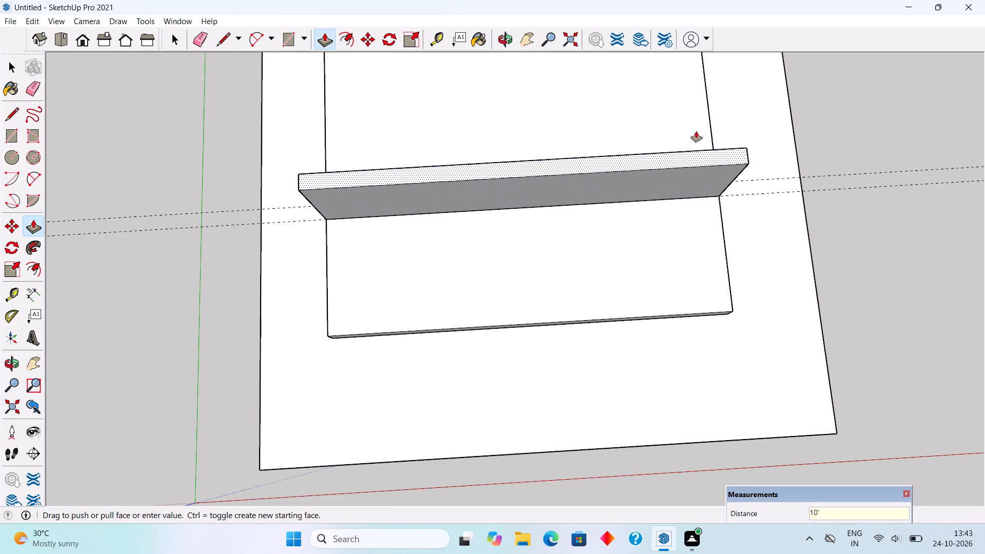
pyautogui.press('Return')
pyautogui.press('space')
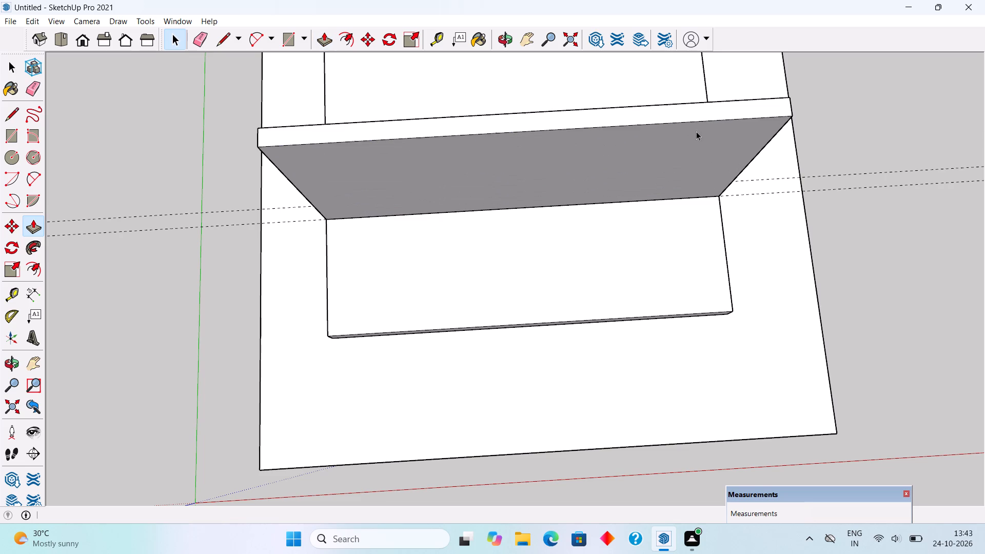
# Select the whole wall and make it a group.
pyautogui.scroll(-7, 692, 150)
pyautogui.moveTo(684, 235); pyautogui.dragTo(632, 10, button='middle')
pyautogui.scroll(1, 700, 313)
pyautogui.moveTo(700, 313); pyautogui.dragTo(693, 212, button='middle')
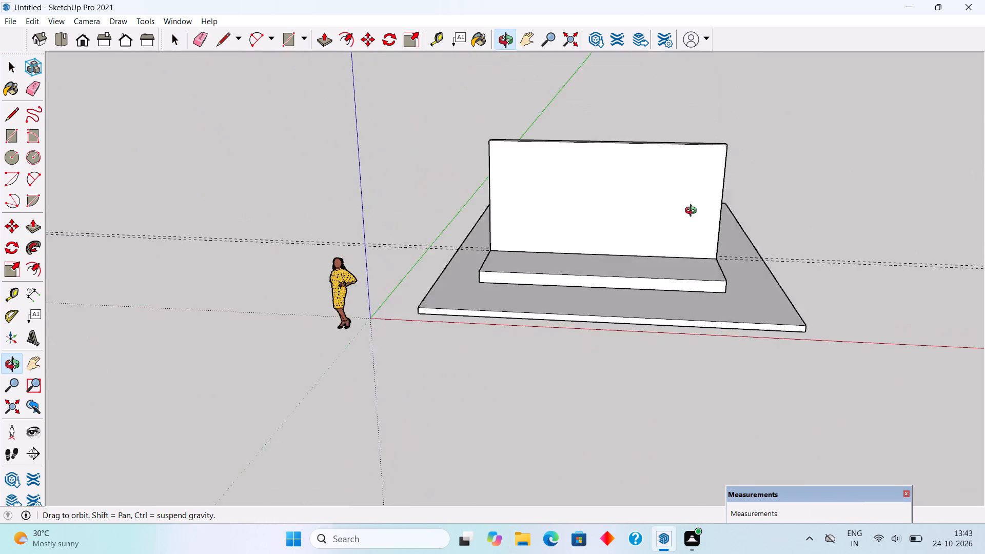
pyautogui.moveTo(693, 212); pyautogui.dragTo(692, 206, button='middle')
pyautogui.scroll(2, 692, 206)
pyautogui.moveTo(531, 278); pyautogui.dragTo(646, 310, button='middle')
pyautogui.moveTo(620, 275); pyautogui.dragTo(554, 276, button='middle')
pyautogui.scroll(1, 562, 262)
pyautogui.tripleClick(599, 216)
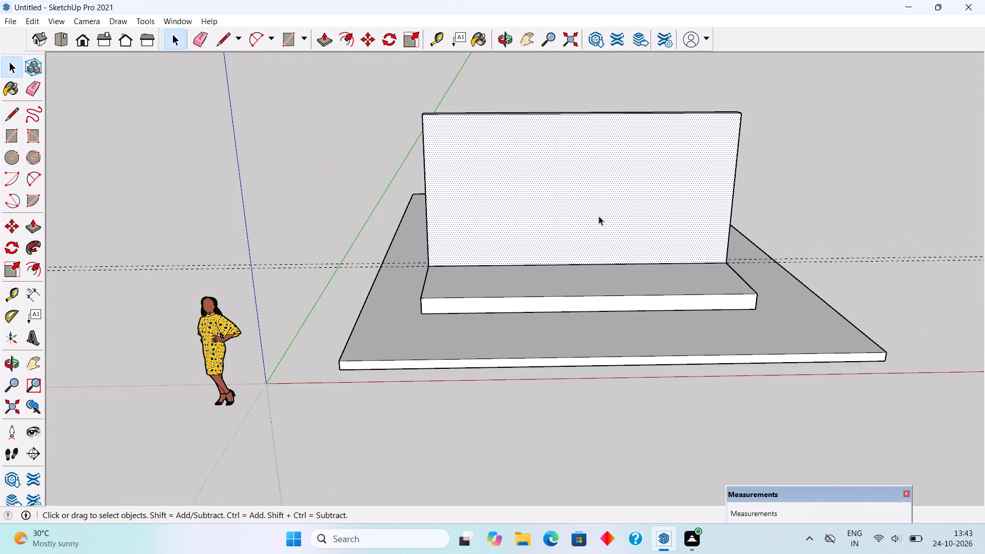
pyautogui.rightClick(599, 216)
pyautogui.click(651, 320)
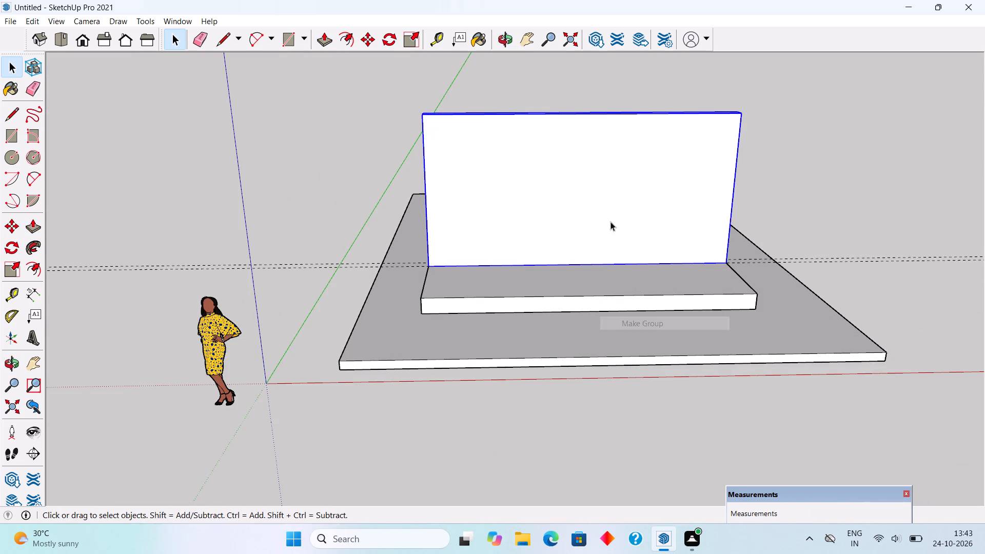
pyautogui.moveTo(589, 228); pyautogui.dragTo(573, 287, button='middle')
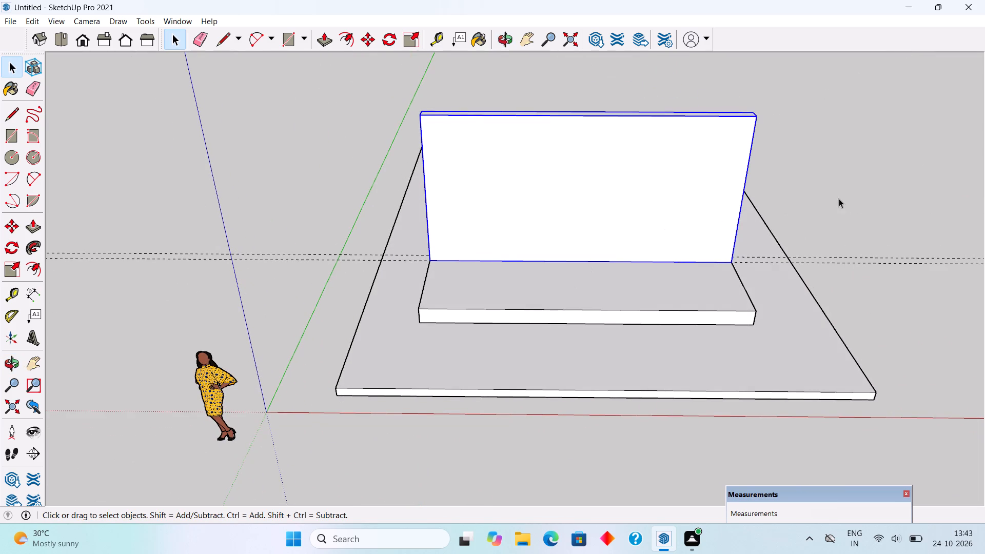
pyautogui.click(839, 199)
# Place a Tape Measure guide line on the platform's top, 3' back from its front top edge.
pyautogui.moveTo(740, 189); pyautogui.dragTo(712, 136, button='middle')
pyautogui.scroll(3, 724, 241)
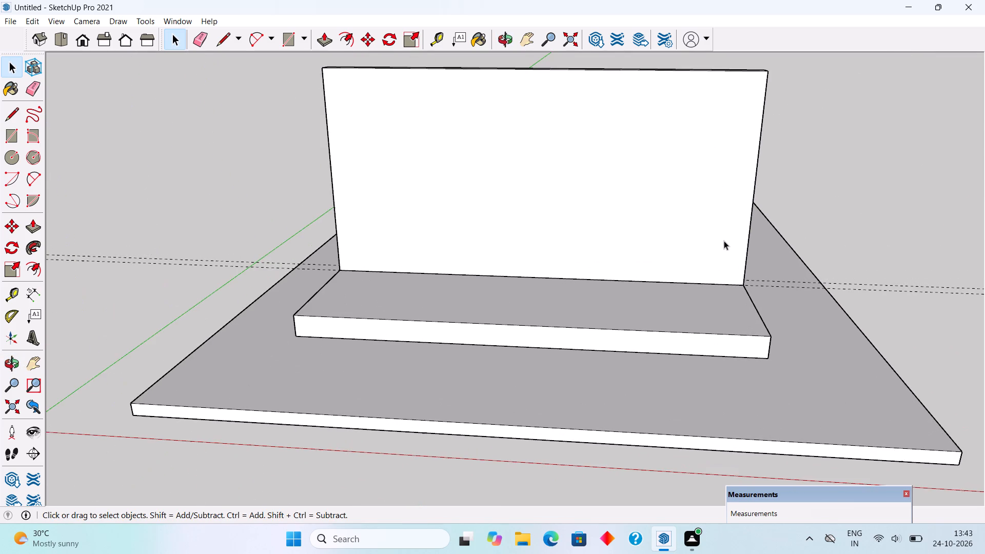
pyautogui.scroll(-2, 724, 241)
pyautogui.moveTo(725, 254); pyautogui.dragTo(745, 438, button='middle')
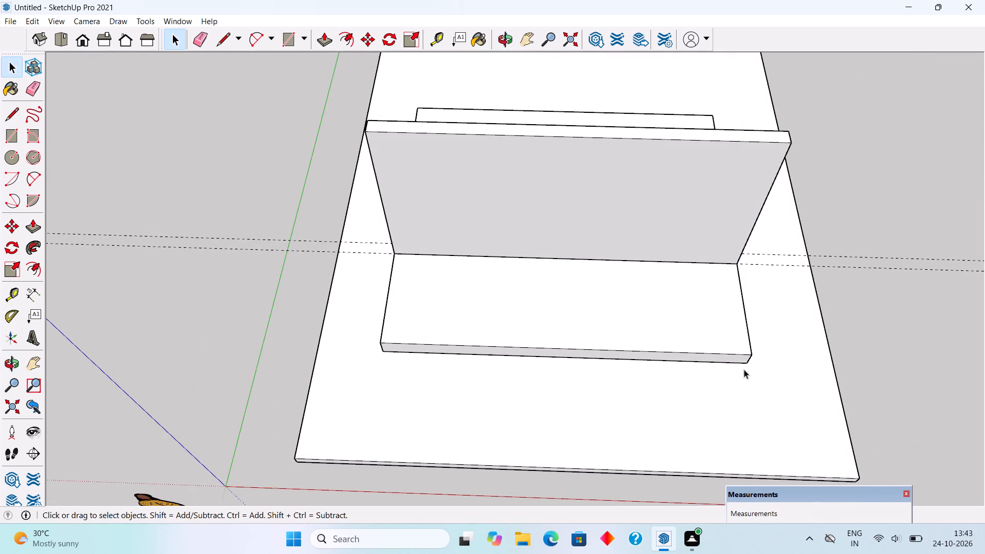
pyautogui.scroll(2, 743, 357)
pyautogui.press('t')
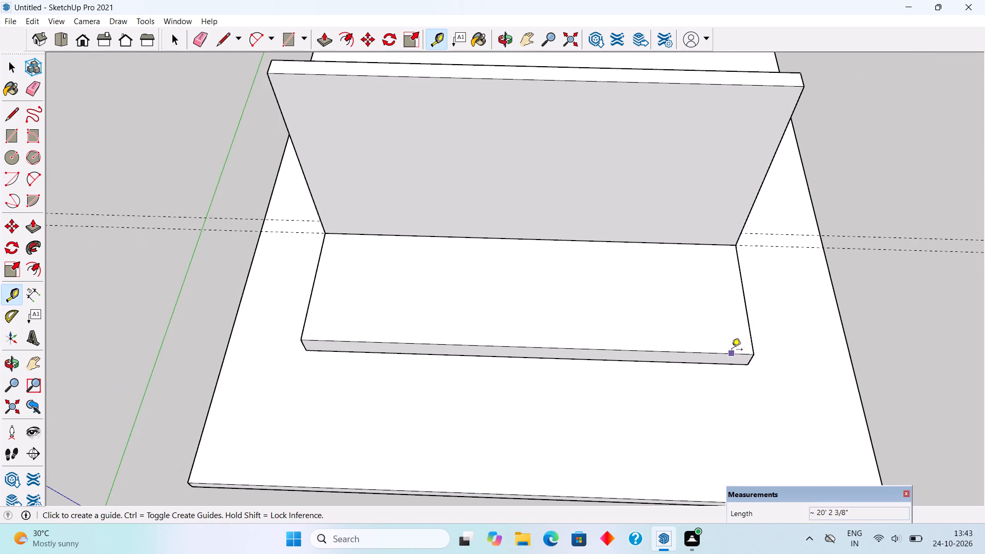
pyautogui.click(732, 350)
pyautogui.write("3'")
pyautogui.press('Return')
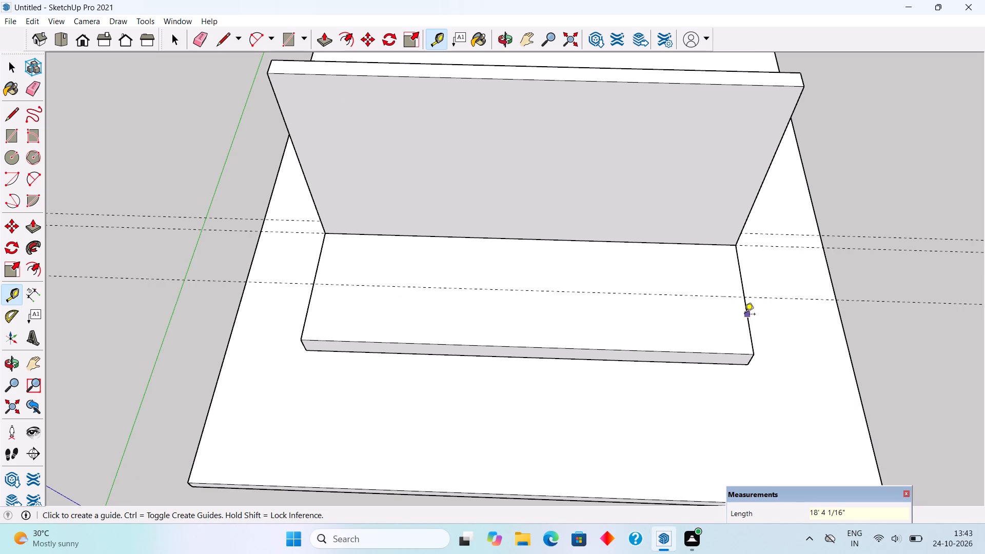
# Place a guide line on the platform's top, 9" in from its right side edge.
pyautogui.click(744, 315)
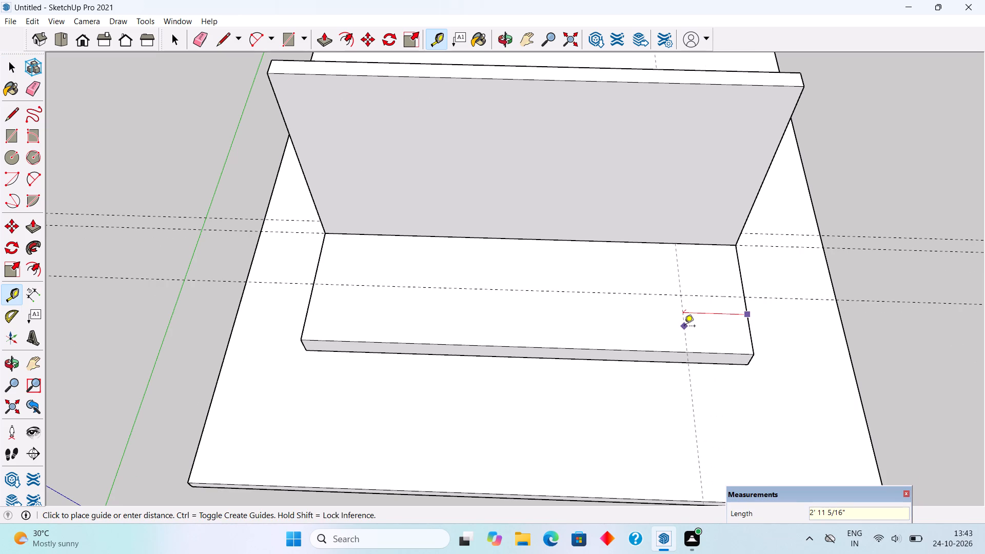
pyautogui.write('9"')
pyautogui.press('Return')
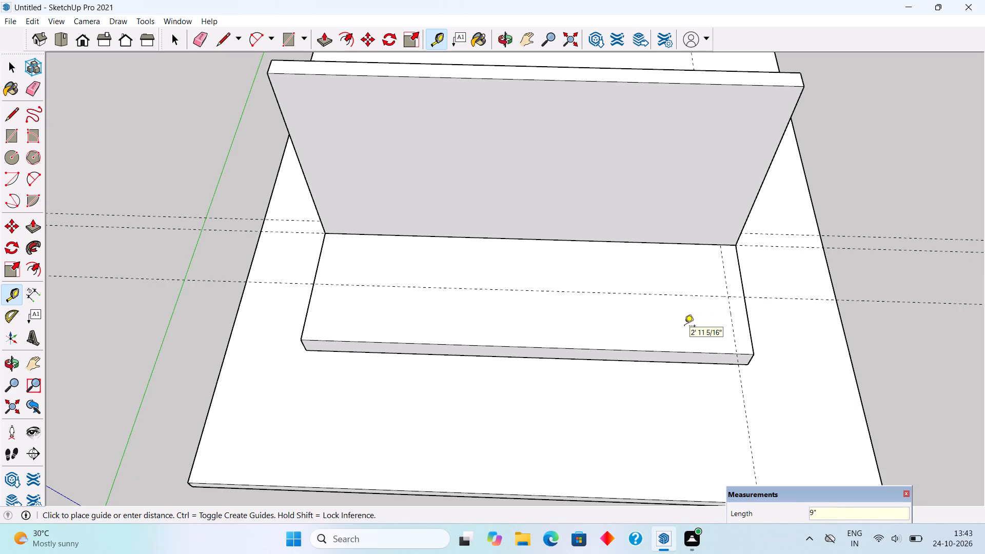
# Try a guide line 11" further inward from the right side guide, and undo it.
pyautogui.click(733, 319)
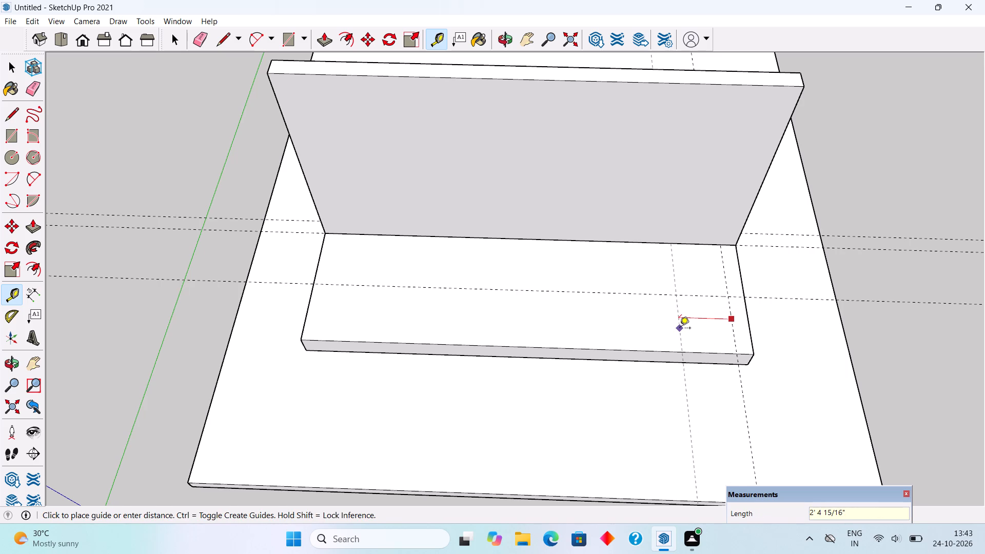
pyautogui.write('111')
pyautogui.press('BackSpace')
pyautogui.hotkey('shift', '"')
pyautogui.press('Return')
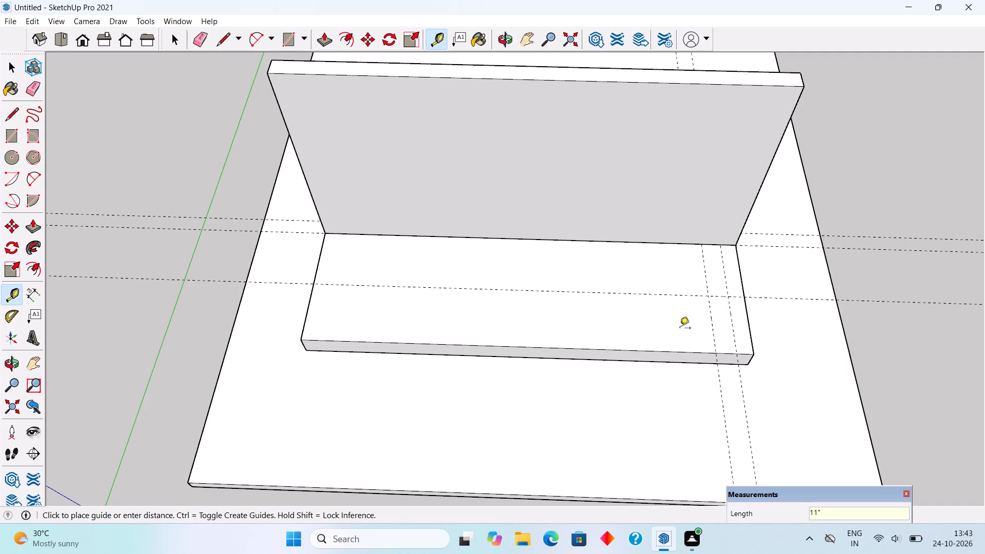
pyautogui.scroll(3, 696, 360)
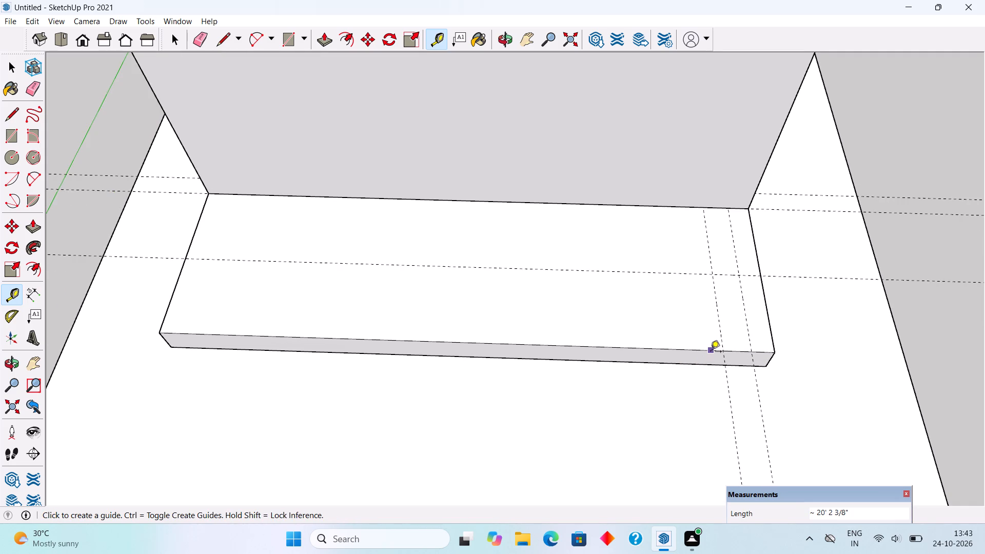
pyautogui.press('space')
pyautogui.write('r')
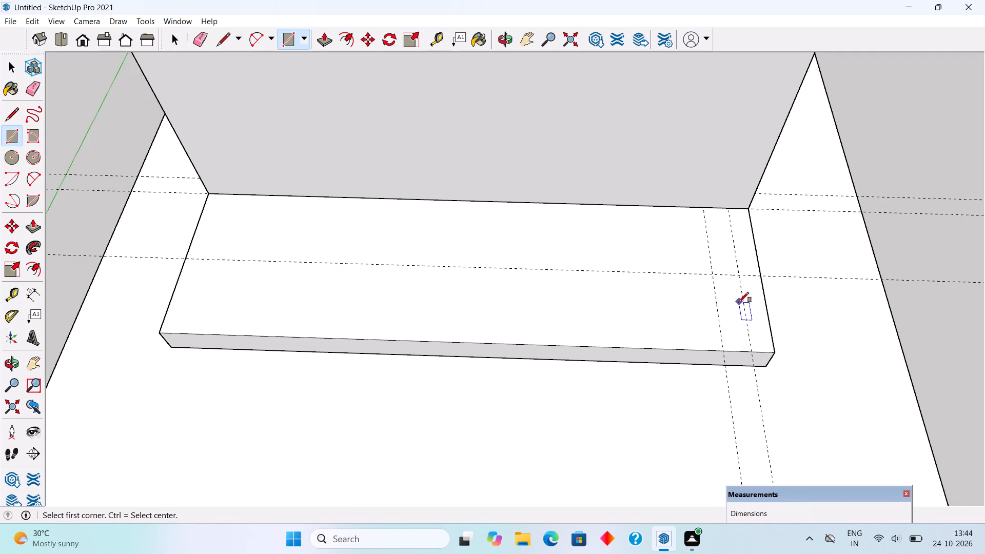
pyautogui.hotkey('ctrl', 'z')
# Place a guide line on the platform's top, 3' inward from the right side guide.
pyautogui.press('t')
pyautogui.click(747, 313)
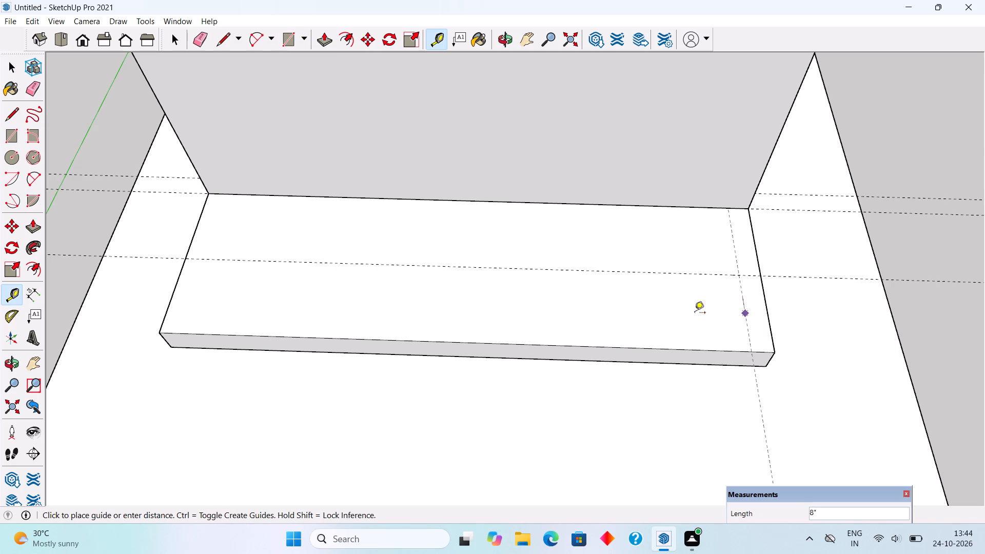
pyautogui.write("3'")
pyautogui.press('Return')
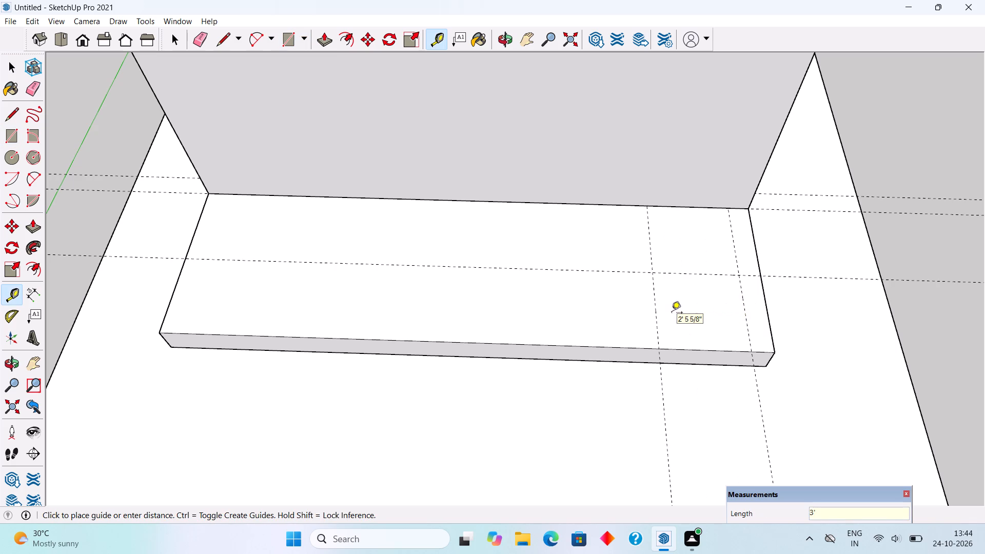
# Place another guide line 9" inward from the newest side guide on the platform's top.
pyautogui.click(659, 326)
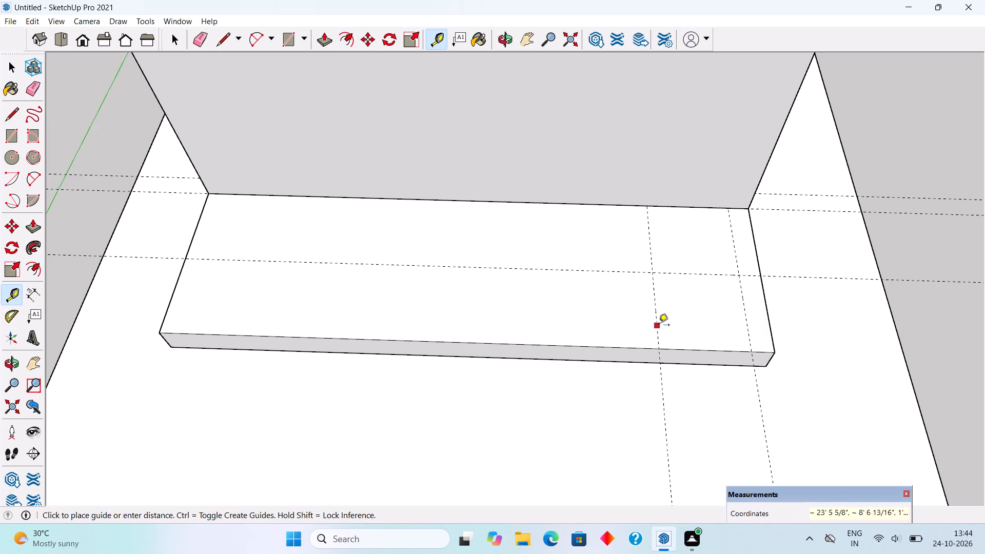
pyautogui.write('9"')
pyautogui.press('Return')
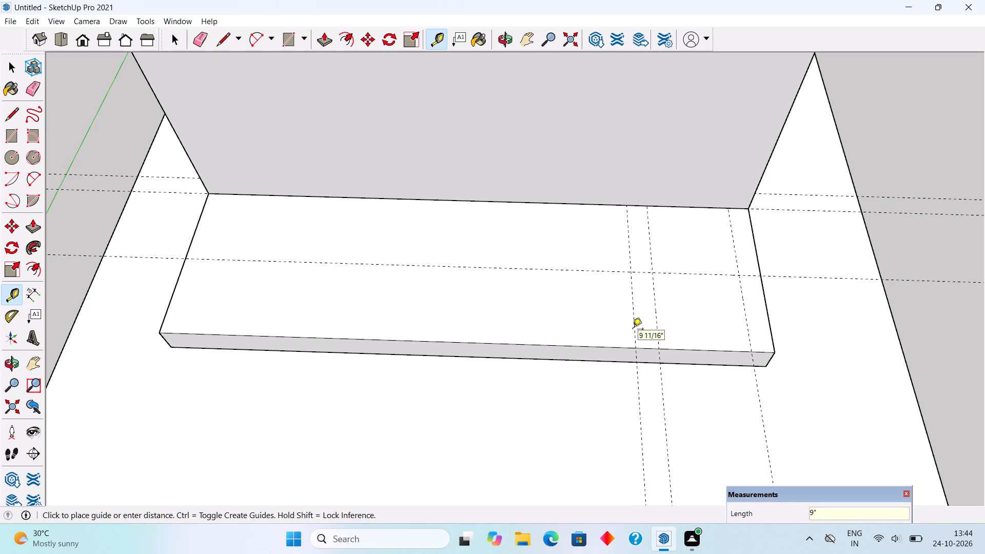
pyautogui.press('space')
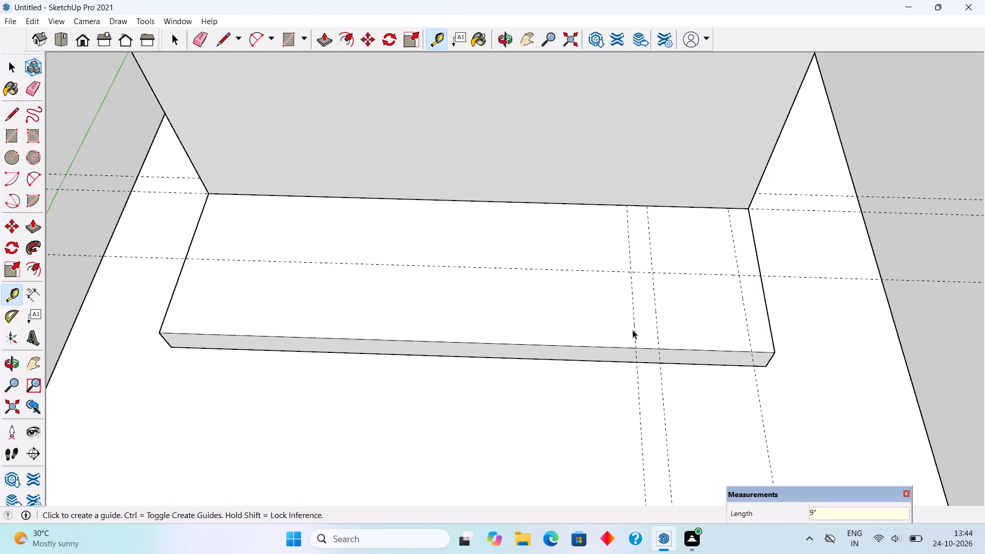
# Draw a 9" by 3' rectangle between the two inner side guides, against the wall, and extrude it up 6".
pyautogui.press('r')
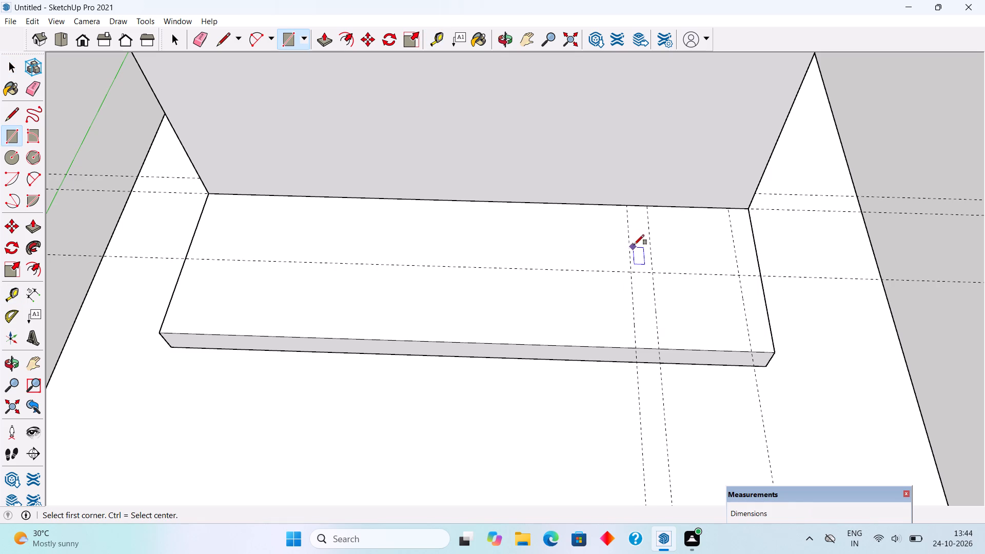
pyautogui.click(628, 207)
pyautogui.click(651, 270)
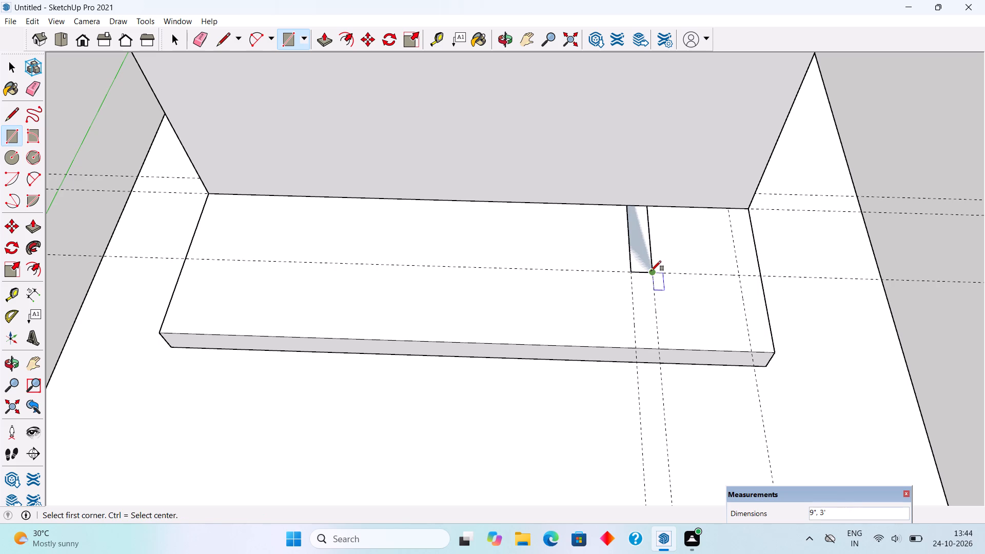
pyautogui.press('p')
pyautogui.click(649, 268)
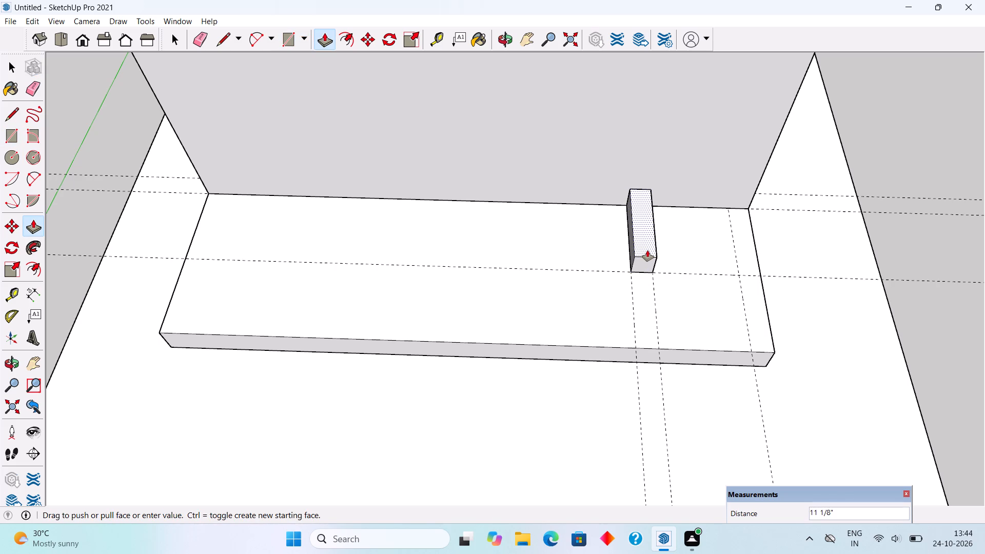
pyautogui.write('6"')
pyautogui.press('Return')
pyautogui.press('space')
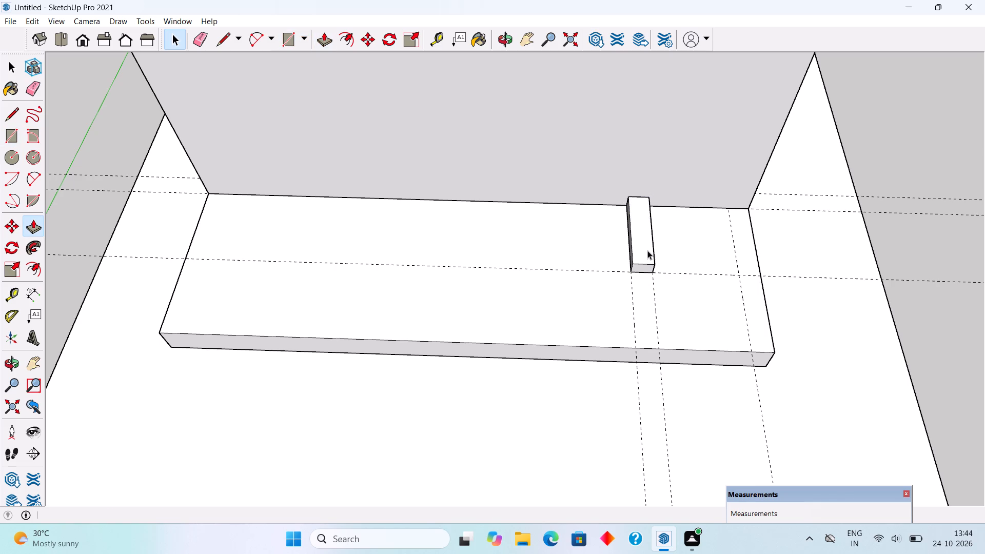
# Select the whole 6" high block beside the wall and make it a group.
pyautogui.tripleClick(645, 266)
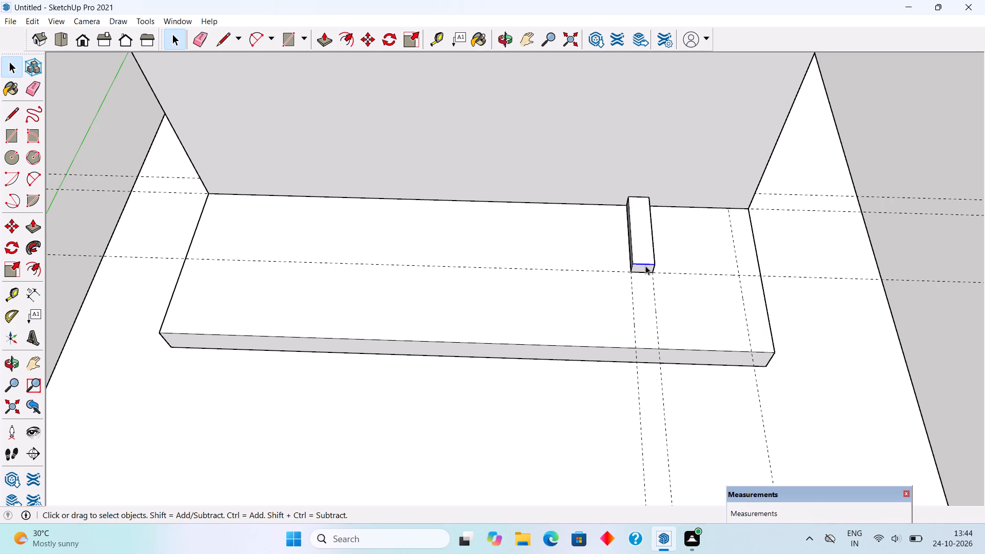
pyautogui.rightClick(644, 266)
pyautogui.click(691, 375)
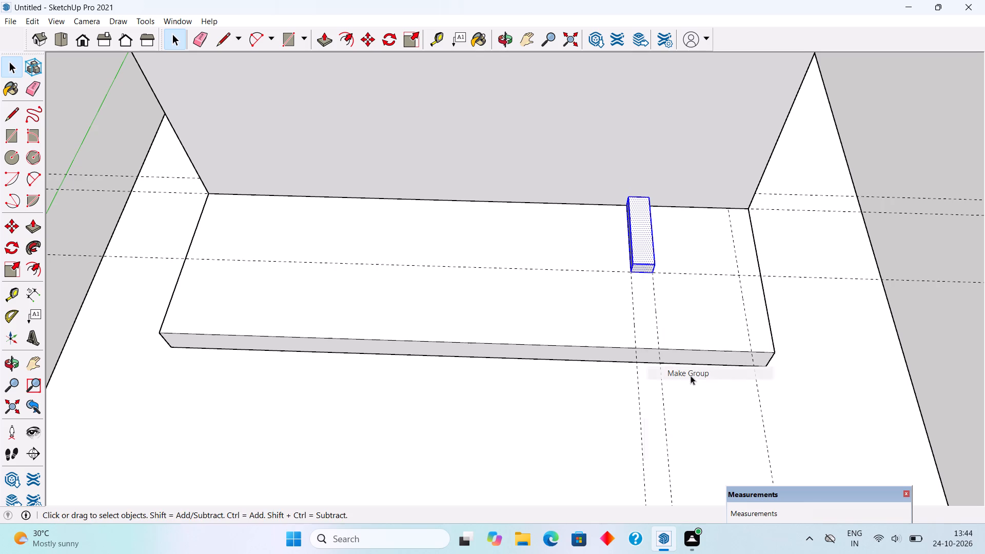
# Examine the grouped block's placement against the wall, platform and guides from several angles.
pyautogui.moveTo(599, 313); pyautogui.dragTo(686, 270, button='middle')
pyautogui.scroll(-4, 681, 256)
pyautogui.moveTo(682, 266); pyautogui.dragTo(612, 114, button='middle')
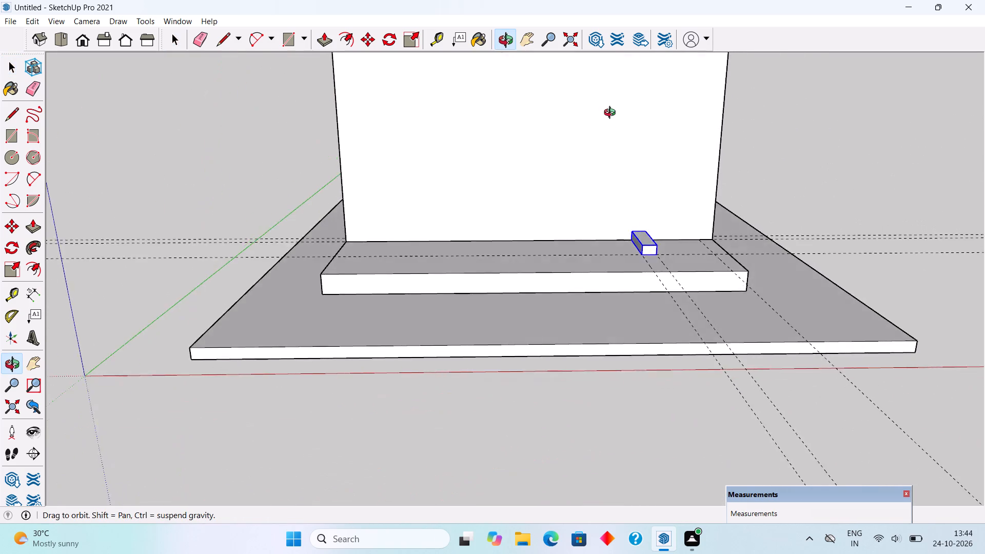
pyautogui.moveTo(612, 114); pyautogui.dragTo(599, 157, button='middle')
pyautogui.scroll(-3, 599, 157)
pyautogui.scroll(-2, 647, 254)
pyautogui.scroll(5, 653, 122)
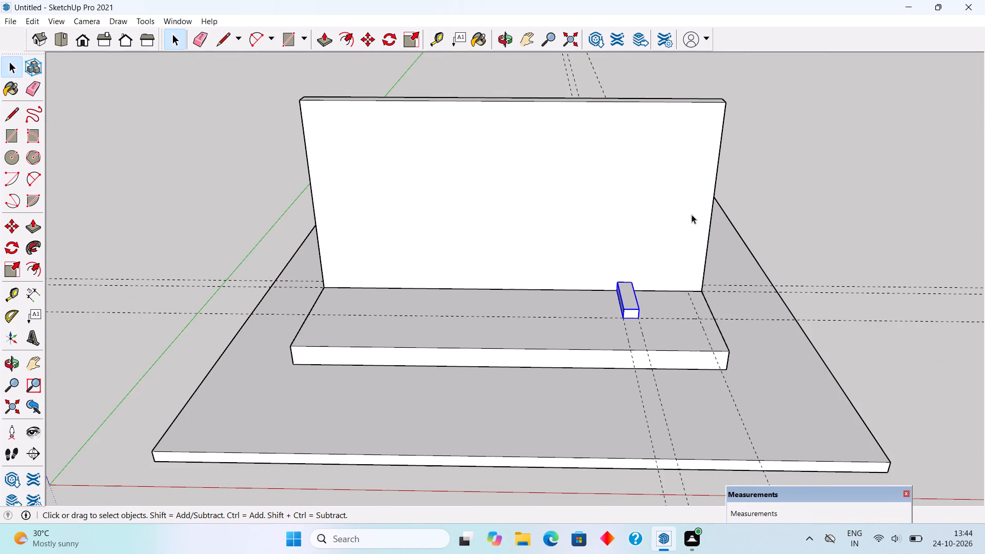
pyautogui.moveTo(707, 315); pyautogui.dragTo(684, 251, button='middle')
pyautogui.scroll(6, 616, 300)
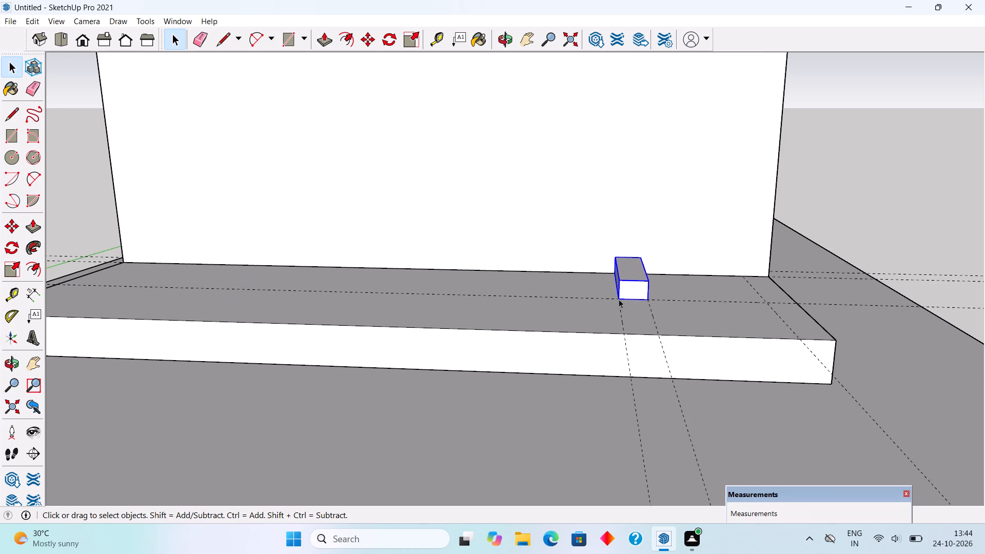
pyautogui.moveTo(619, 297); pyautogui.dragTo(621, 308, button='middle')
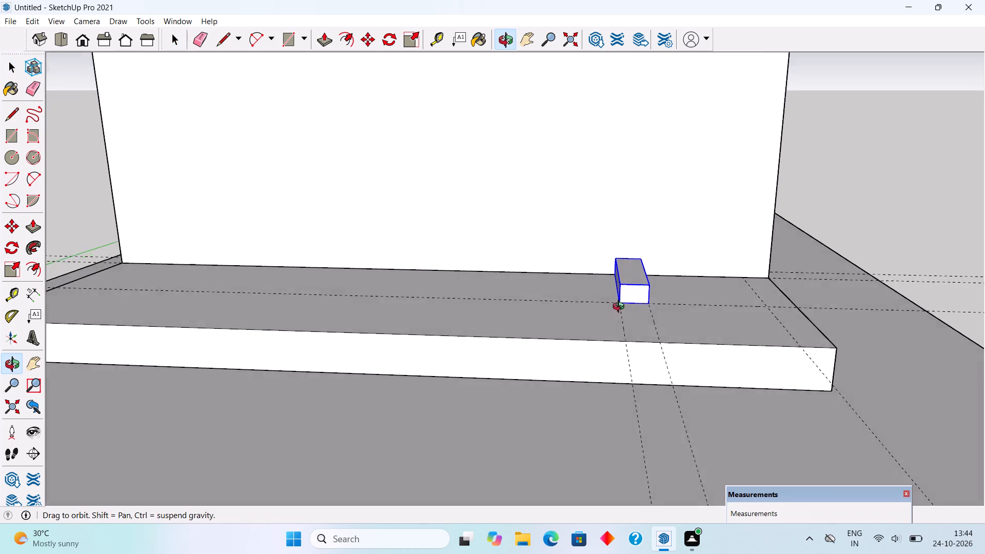
pyautogui.moveTo(621, 308); pyautogui.dragTo(607, 434, button='middle')
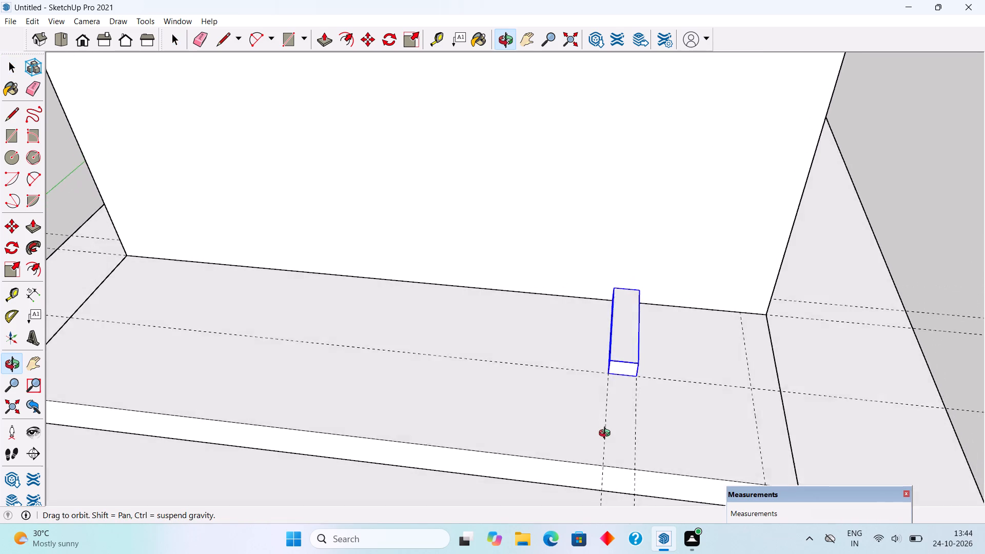
pyautogui.moveTo(607, 434); pyautogui.dragTo(636, 437, button='middle')
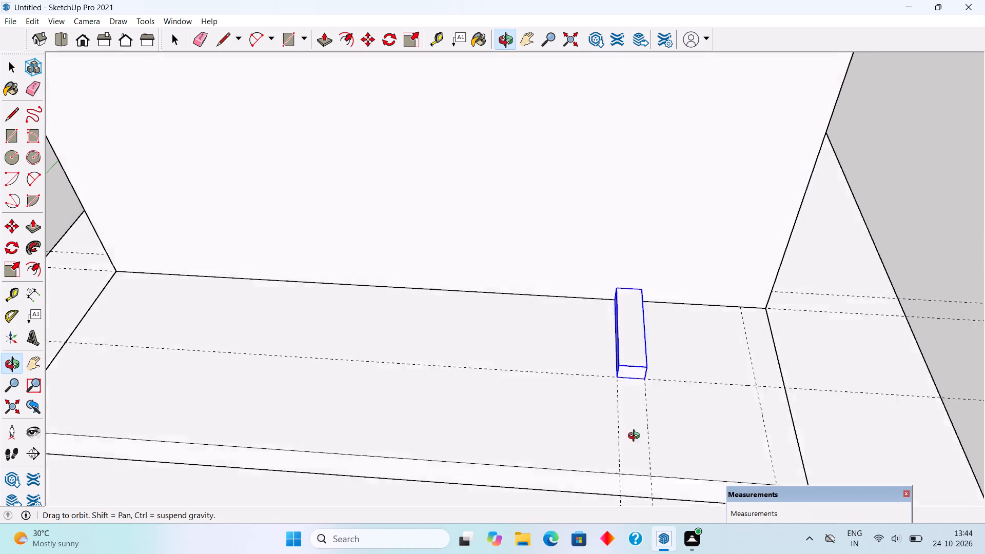
pyautogui.moveTo(636, 437); pyautogui.dragTo(650, 426, button='middle')
pyautogui.scroll(-1, 669, 387)
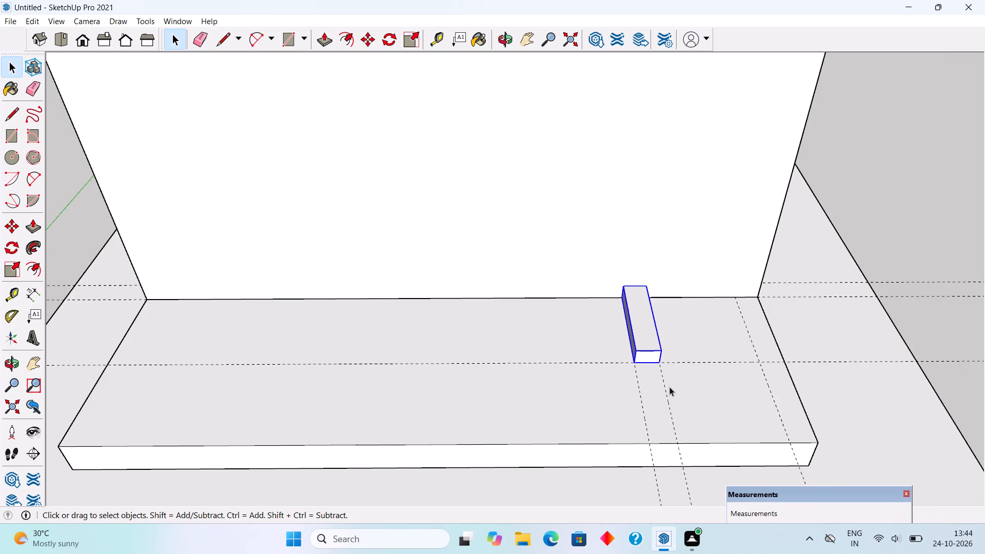
pyautogui.scroll(-1, 669, 387)
pyautogui.moveTo(669, 387); pyautogui.dragTo(662, 408, button='middle')
pyautogui.scroll(4, 659, 386)
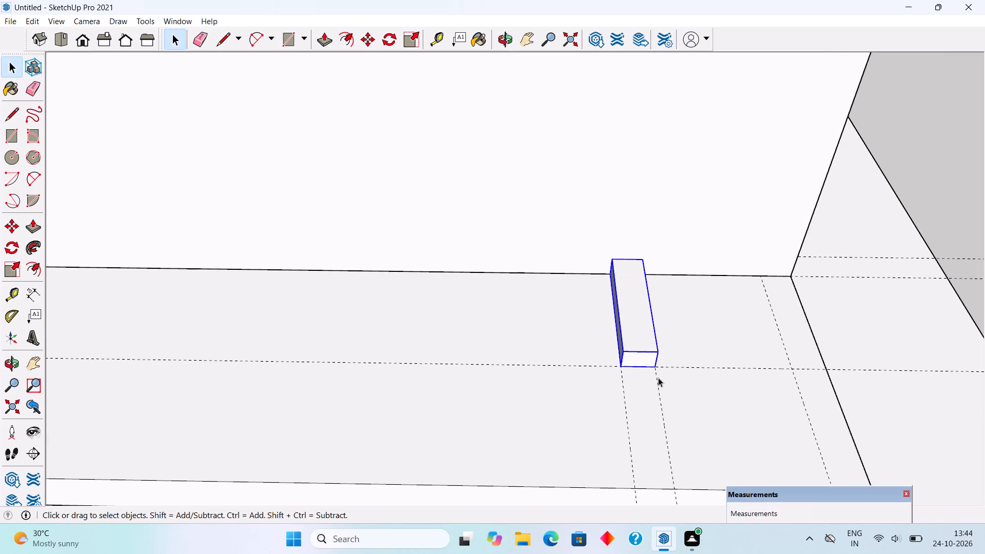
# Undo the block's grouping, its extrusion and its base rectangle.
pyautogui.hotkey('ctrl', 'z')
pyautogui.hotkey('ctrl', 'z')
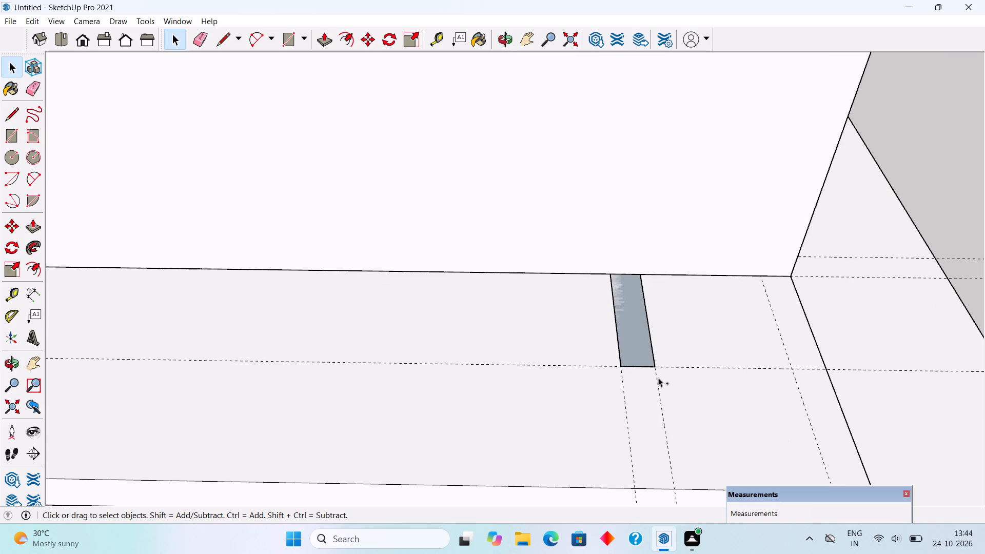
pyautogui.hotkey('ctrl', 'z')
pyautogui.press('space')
# Place a guide line on the platform's top, about 6' 4" to the left of the middle of the three side guides.
pyautogui.write('t')
pyautogui.scroll(-5, 659, 371)
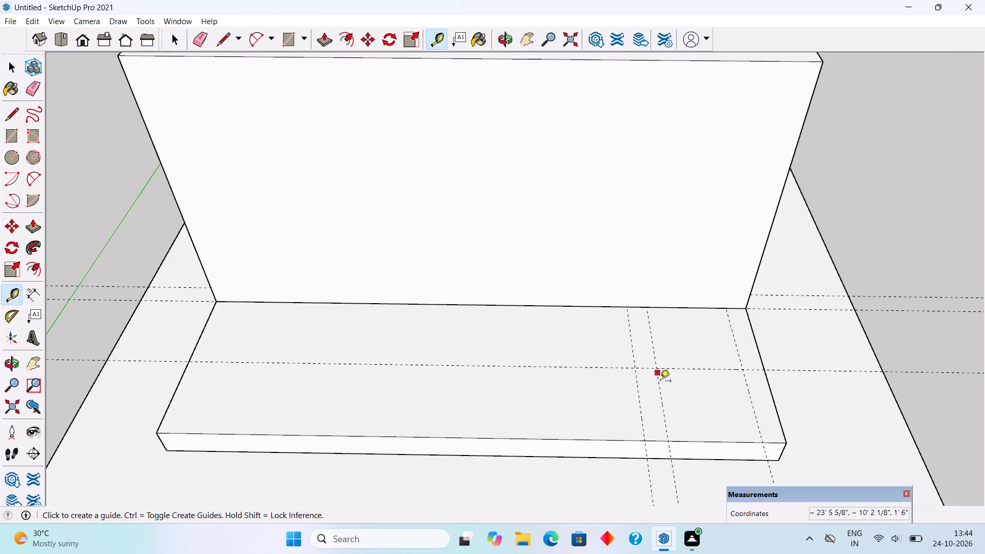
pyautogui.click(661, 382)
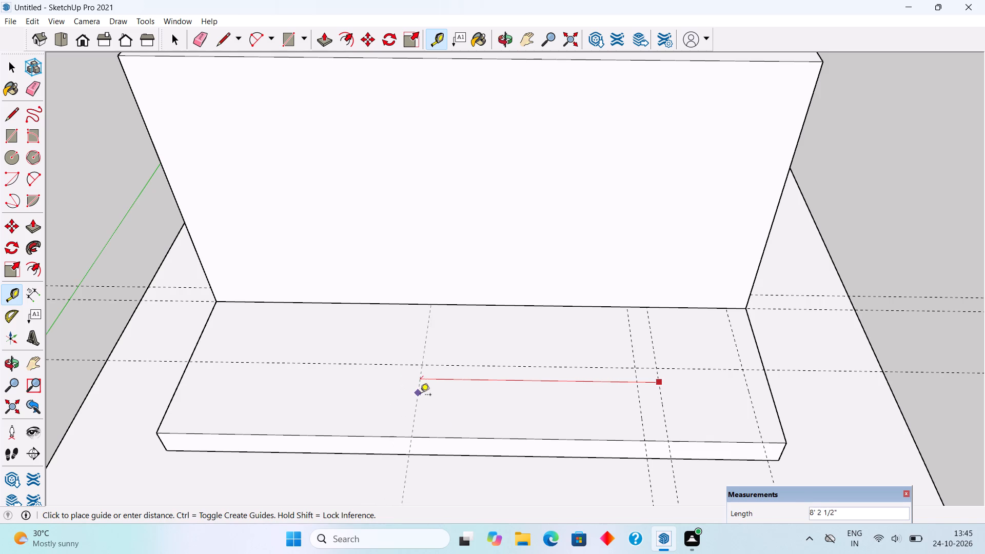
pyautogui.click(470, 439)
# Place a guide line on the platform's top, 11" to the right of the newest guide.
pyautogui.moveTo(490, 497); pyautogui.dragTo(507, 542, button='middle')
pyautogui.scroll(3, 502, 438)
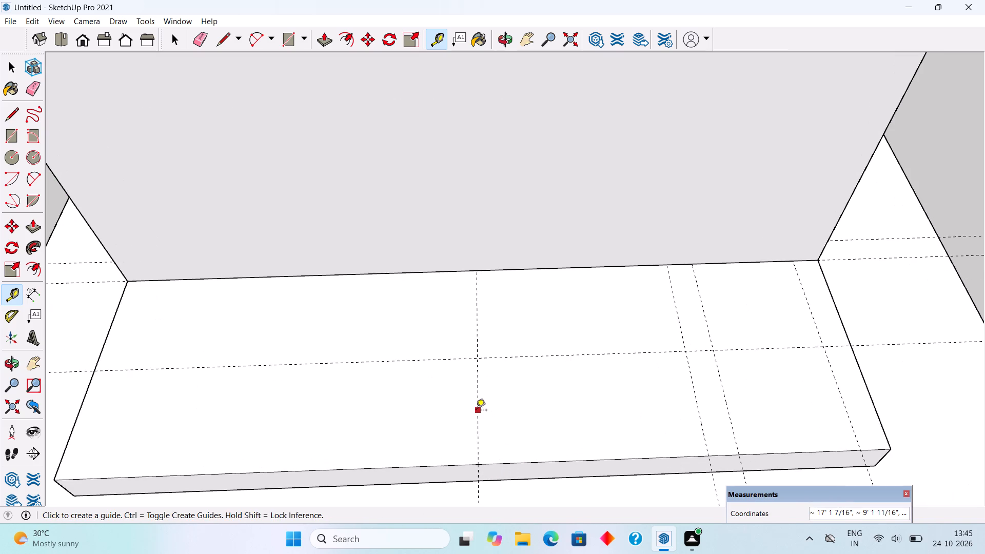
pyautogui.click(476, 411)
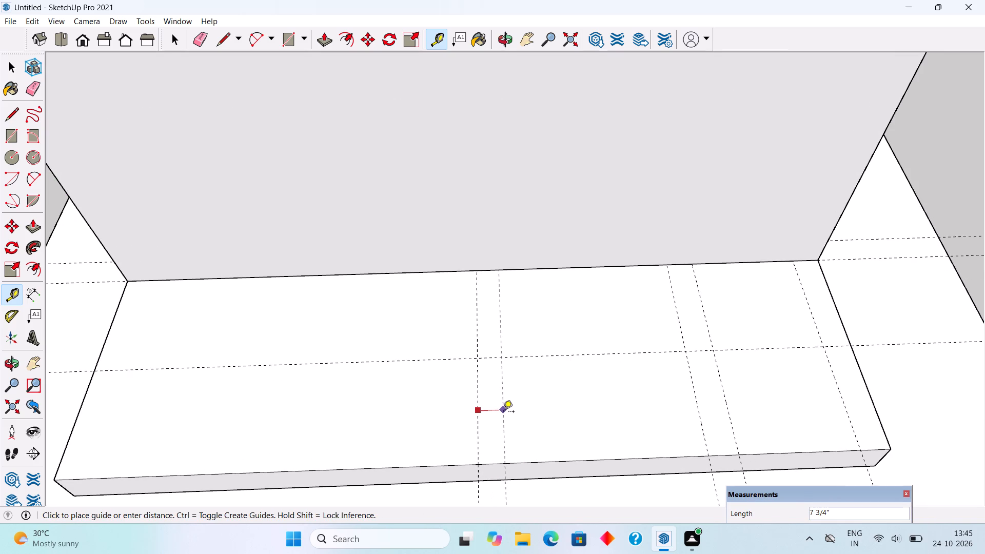
pyautogui.write('11"')
pyautogui.press('Return')
# Draw a rectangle between the 11"-spaced guides, from the lengthwise guide to the platform's front edge, and extrude it up 6".
pyautogui.press('r')
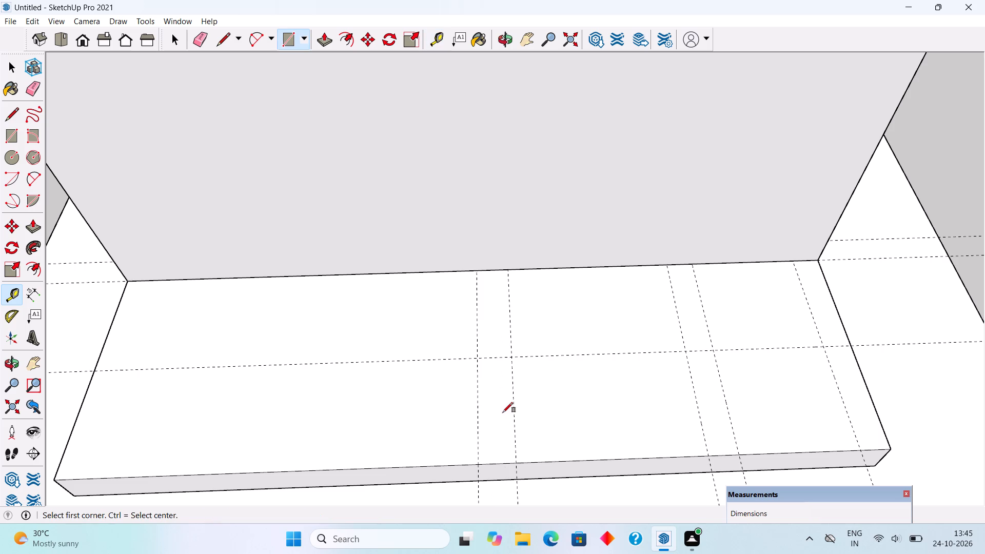
pyautogui.click(480, 360)
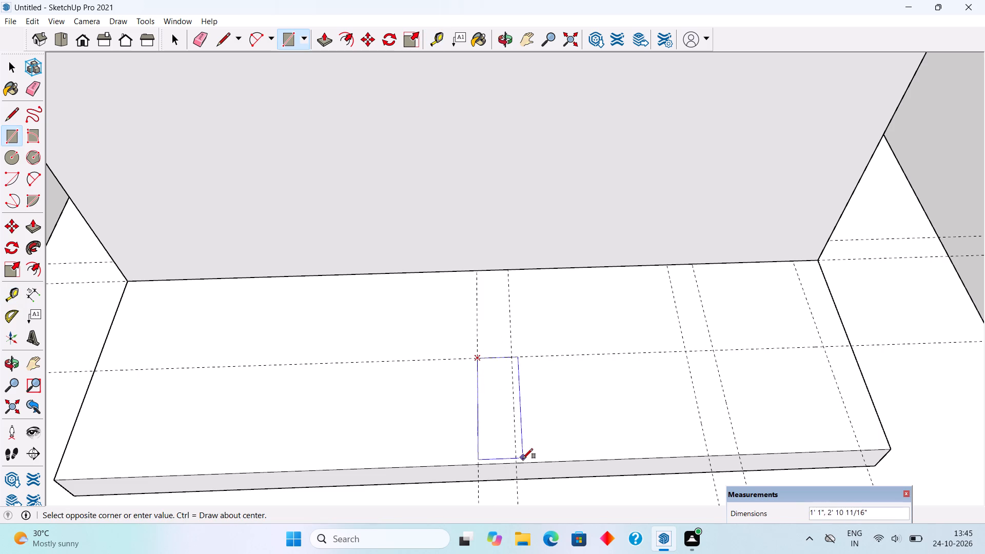
pyautogui.click(518, 463)
pyautogui.press('p')
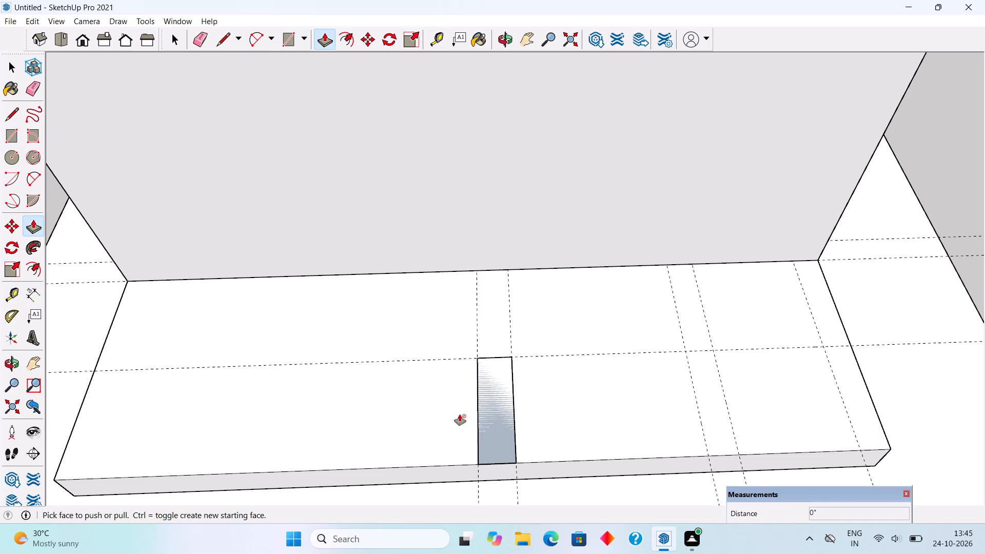
pyautogui.click(488, 437)
pyautogui.press('6')
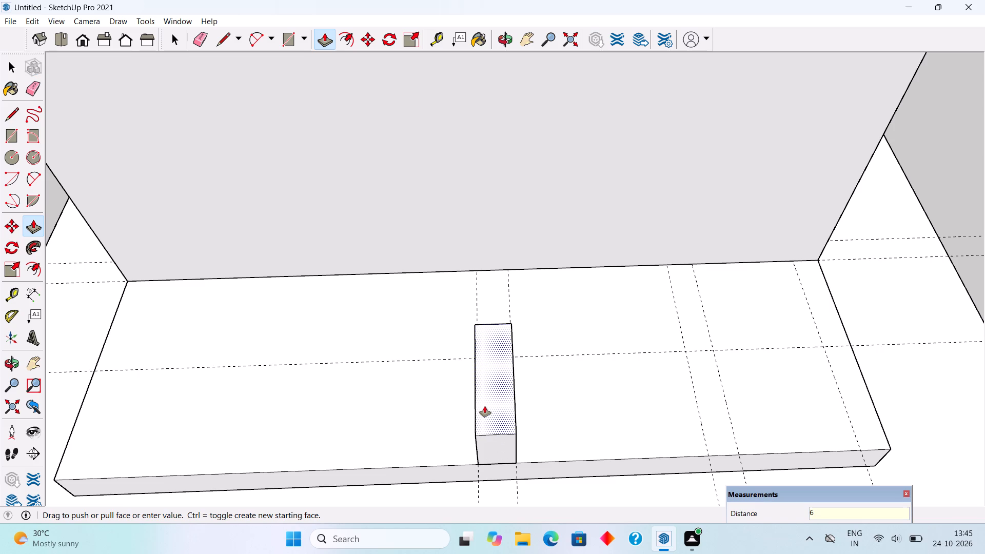
pyautogui.hotkey('shift', '"')
pyautogui.press('Return')
pyautogui.press('space')
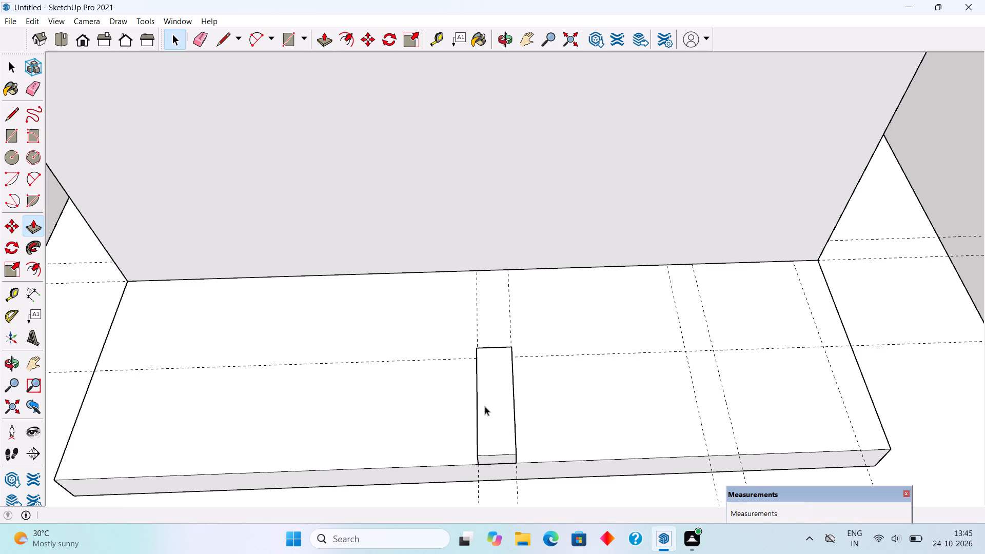
# Select the whole step block at the platform's front edge and make it a group.
pyautogui.click(485, 406)
pyautogui.press('space')
pyautogui.press('space')
pyautogui.press('space')
pyautogui.press('space')
pyautogui.press('space')
pyautogui.press('space')
pyautogui.press('space')
pyautogui.doubleClick(485, 406)
pyautogui.rightClick(485, 406)
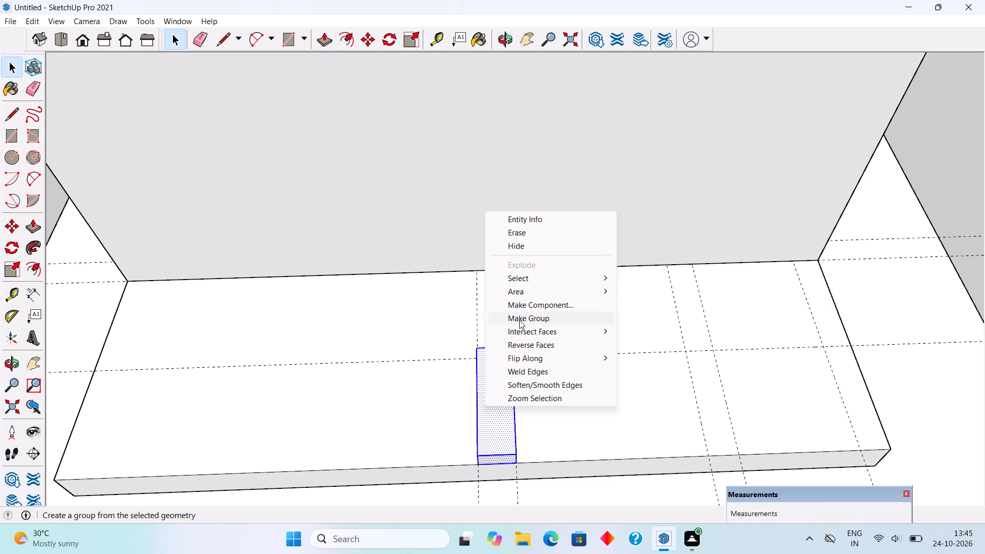
pyautogui.click(519, 320)
# Copy the grouped step from its lower front left corner to its upper front right corner and array it x9 as a rising stair.
pyautogui.scroll(-9, 519, 320)
pyautogui.moveTo(540, 345); pyautogui.dragTo(537, 172, button='middle')
pyautogui.scroll(2, 545, 326)
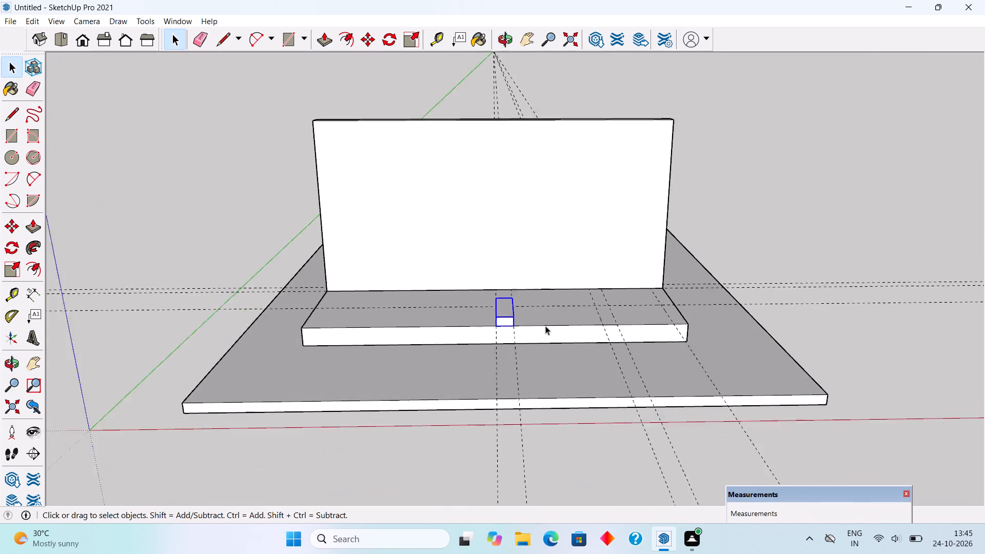
pyautogui.scroll(8, 545, 326)
pyautogui.scroll(-4, 468, 336)
pyautogui.moveTo(501, 406); pyautogui.dragTo(498, 342, button='middle')
pyautogui.scroll(-3, 496, 340)
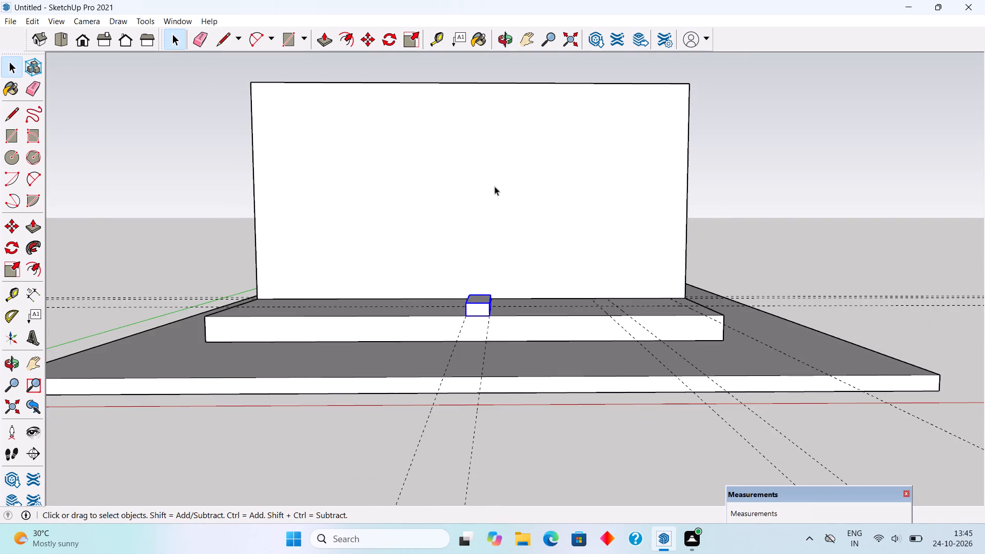
pyautogui.scroll(2, 497, 155)
pyautogui.moveTo(538, 320); pyautogui.dragTo(540, 302, button='middle')
pyautogui.scroll(-1, 530, 320)
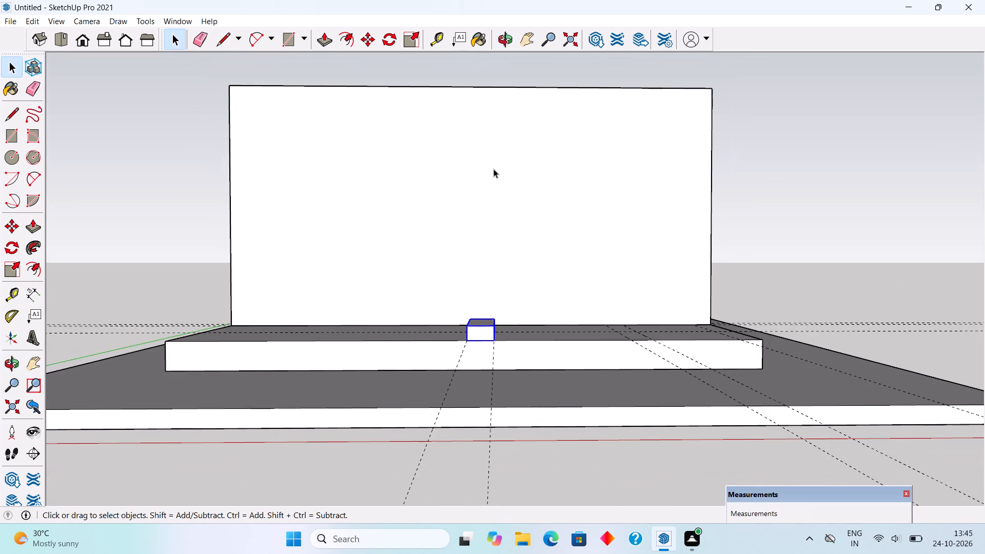
pyautogui.scroll(3, 495, 149)
pyautogui.press('m')
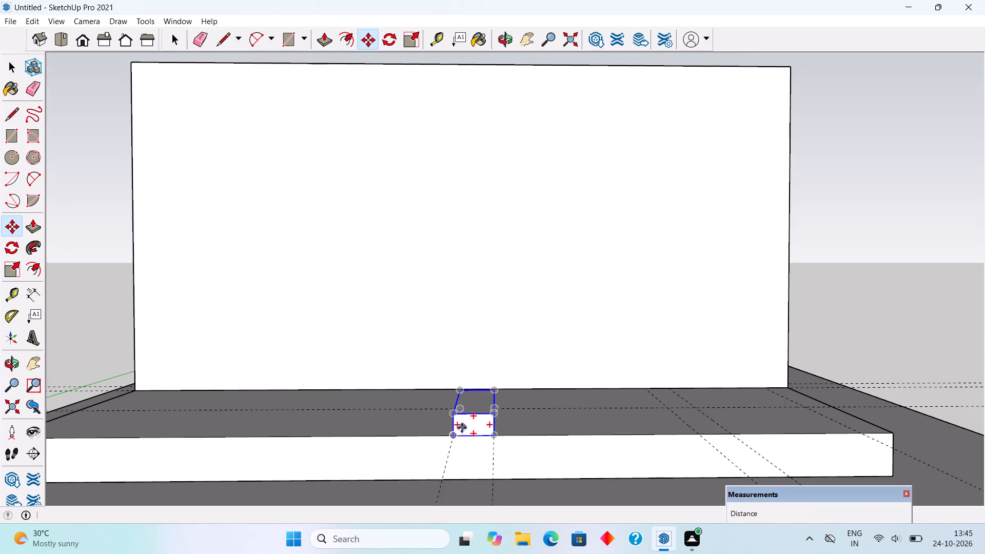
pyautogui.click(456, 435)
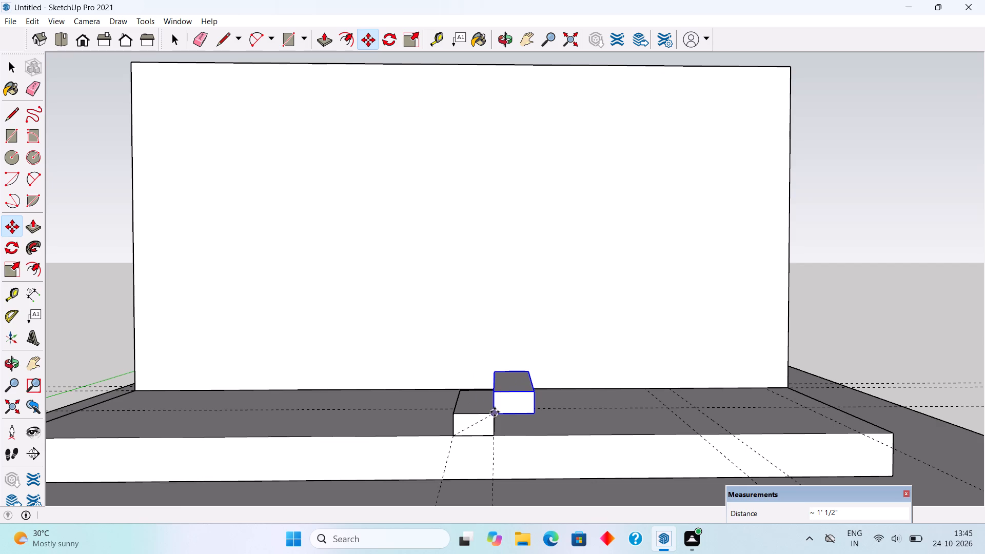
pyautogui.click(495, 412)
pyautogui.press('x')
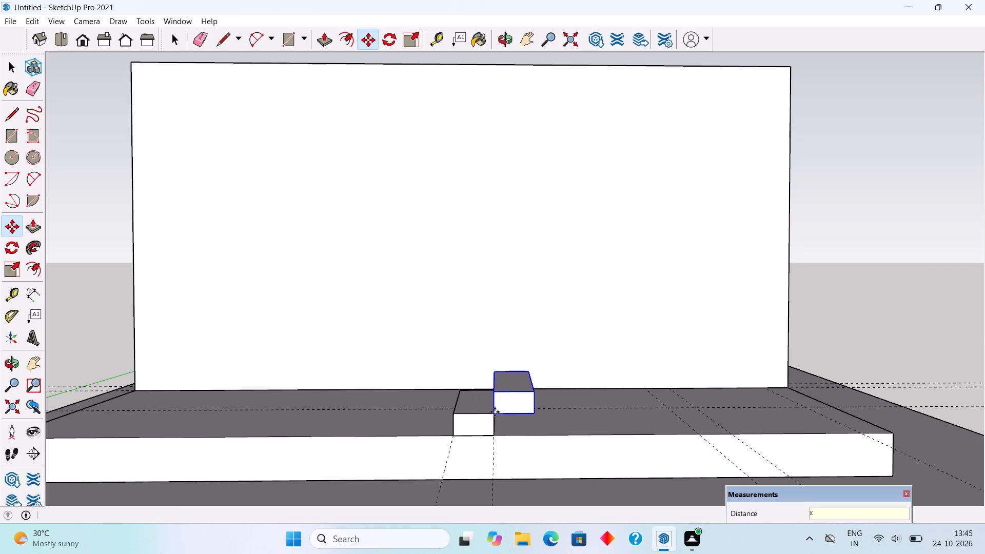
pyautogui.press('9')
pyautogui.press('Return')
pyautogui.scroll(-3, 494, 412)
pyautogui.press('space')
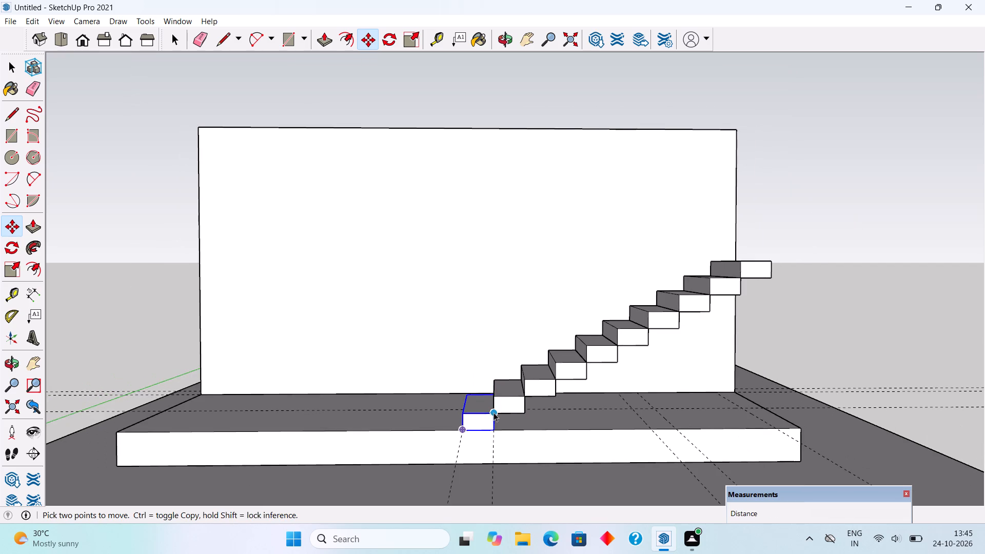
pyautogui.moveTo(642, 408); pyautogui.dragTo(514, 463, button='middle')
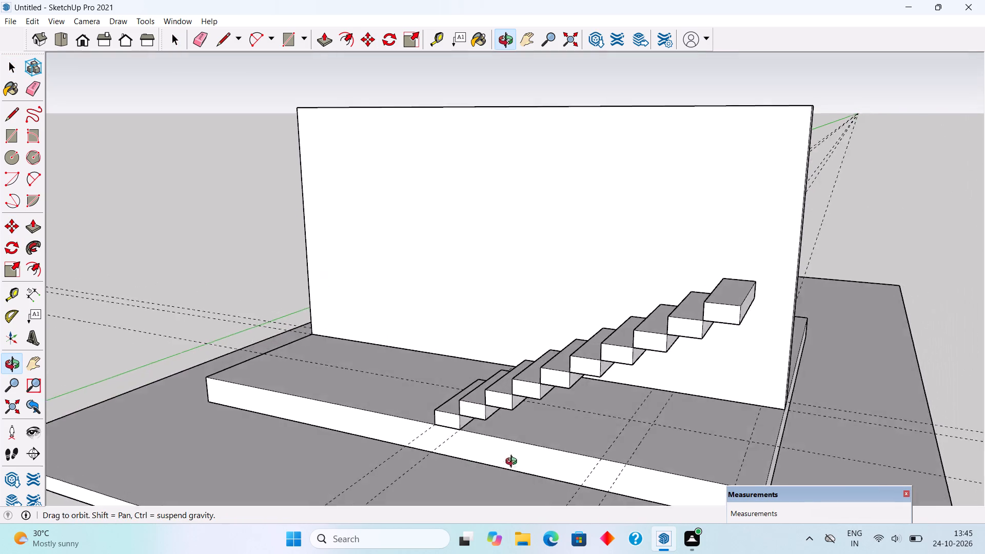
# Place guide lines along the top step's lower right edge and its front right vertical edge.
pyautogui.moveTo(514, 463); pyautogui.dragTo(539, 454, button='middle')
pyautogui.scroll(-3, 521, 449)
pyautogui.scroll(3, 751, 479)
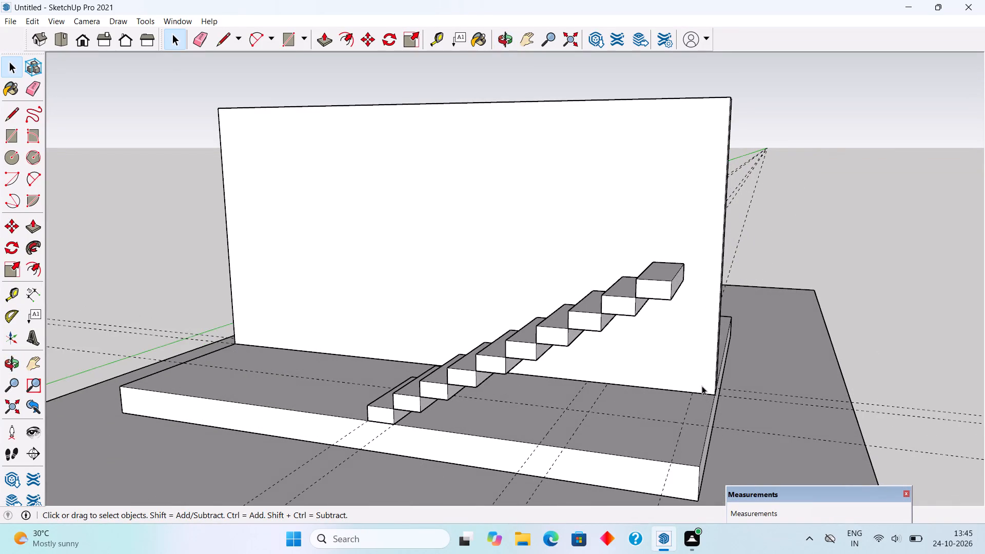
pyautogui.scroll(2, 702, 386)
pyautogui.moveTo(702, 386); pyautogui.dragTo(697, 390, button='middle')
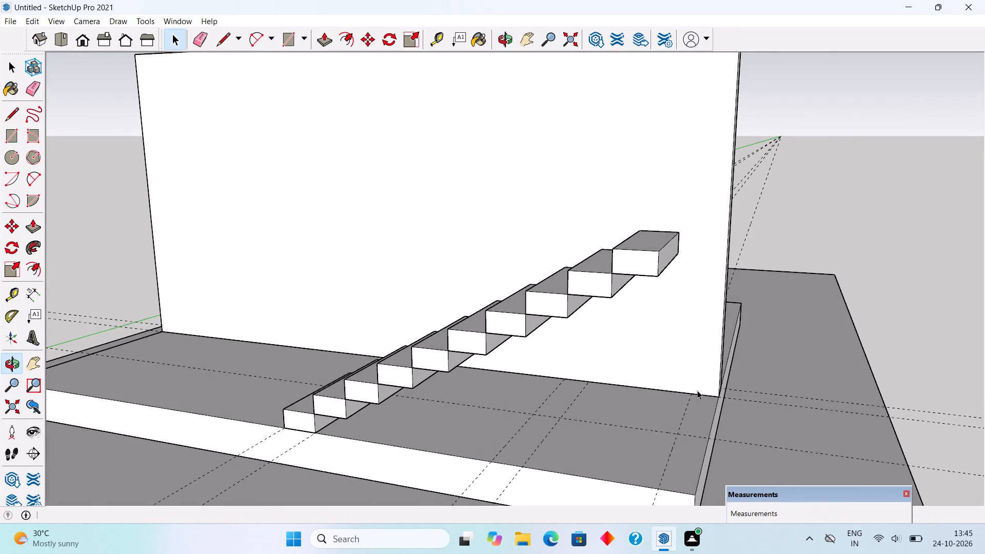
pyautogui.press('t')
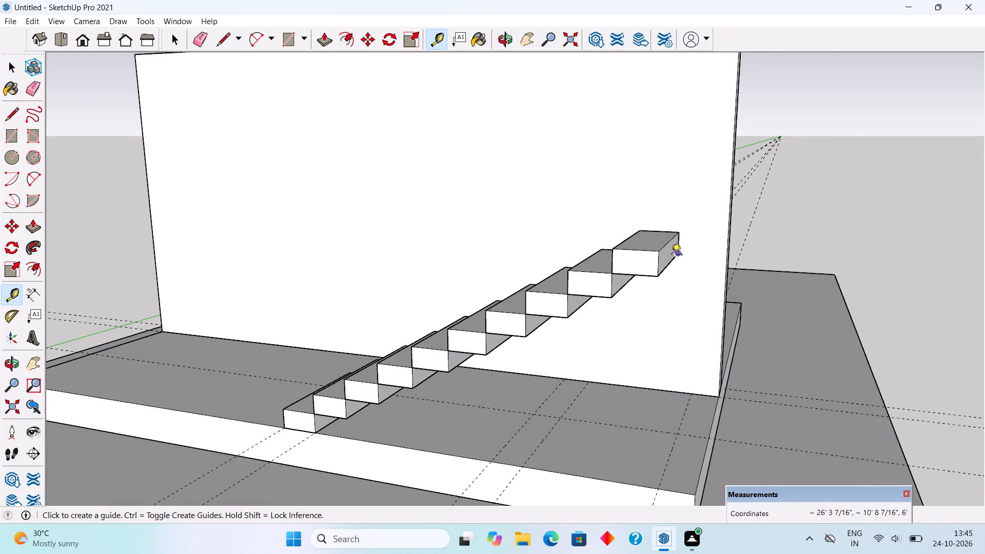
pyautogui.scroll(1, 675, 253)
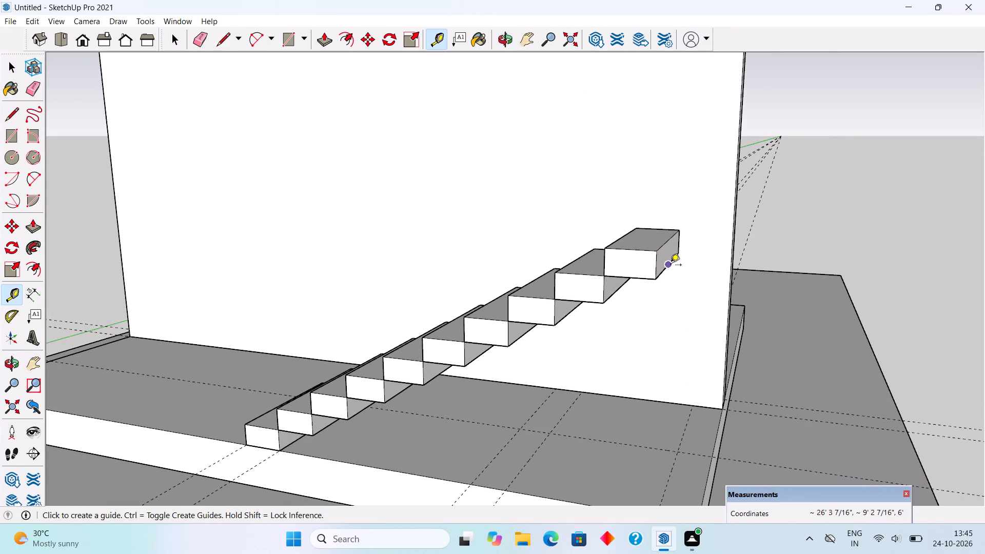
pyautogui.doubleClick(671, 266)
pyautogui.moveTo(671, 270); pyautogui.dragTo(735, 273, button='middle')
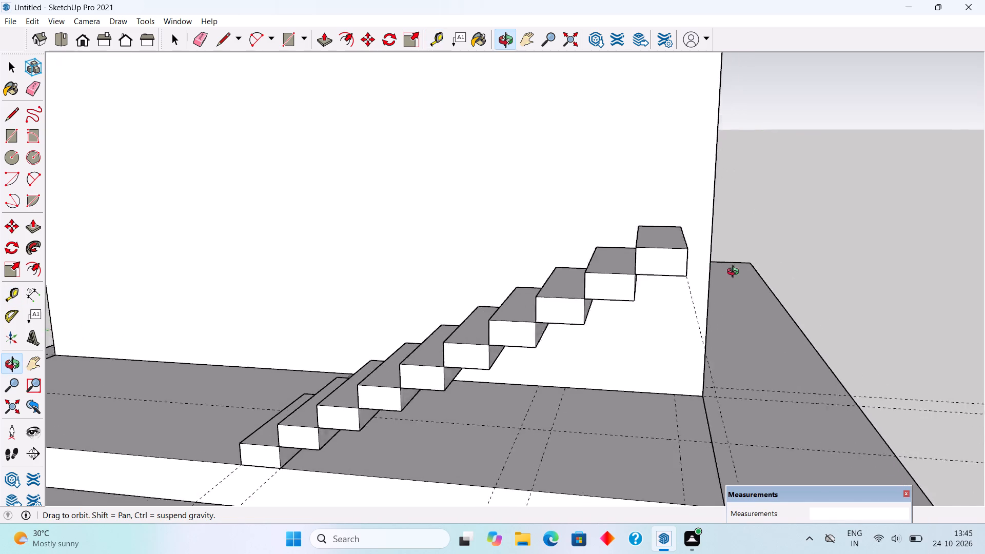
pyautogui.moveTo(735, 273); pyautogui.dragTo(760, 274, button='middle')
pyautogui.doubleClick(706, 261)
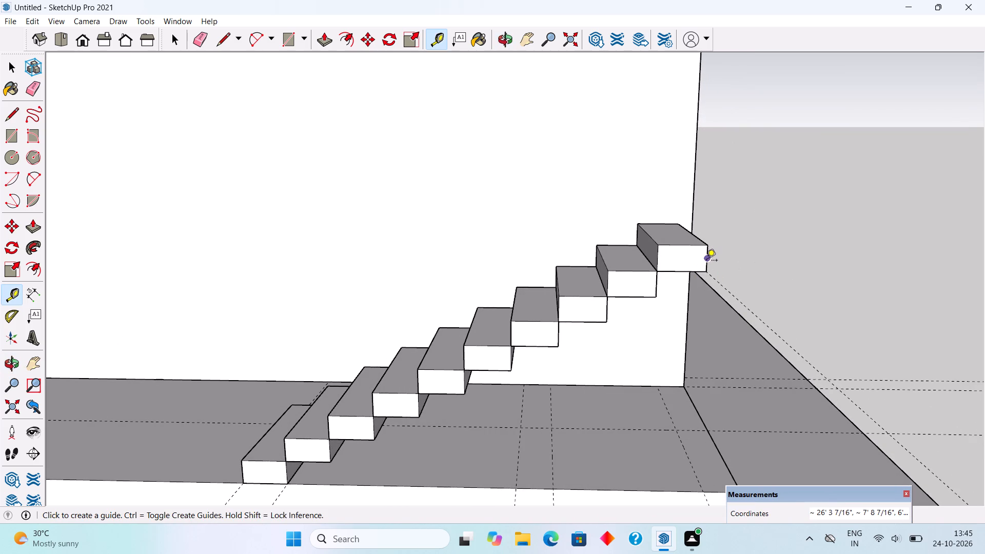
pyautogui.moveTo(707, 294); pyautogui.dragTo(697, 325, button='middle')
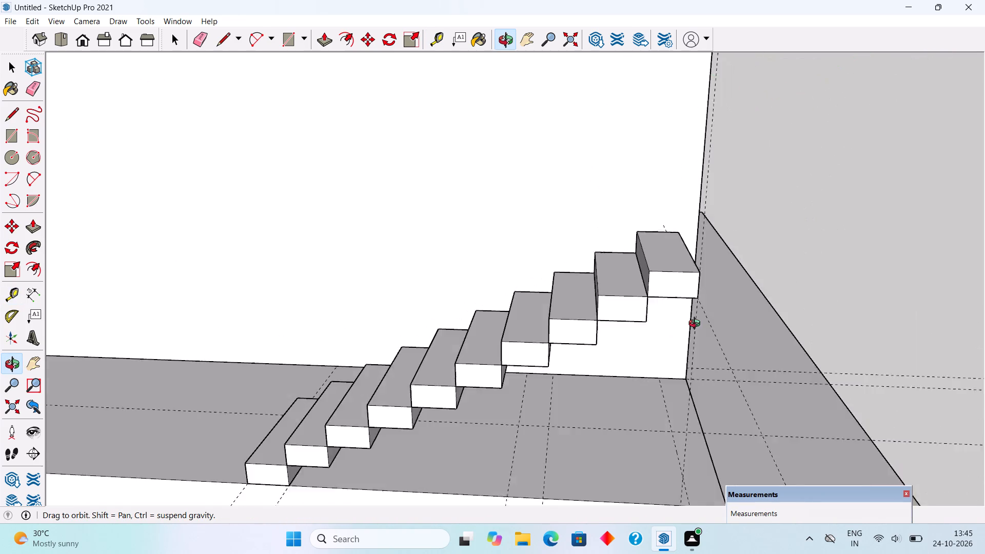
pyautogui.moveTo(697, 325); pyautogui.dragTo(669, 254, button='middle')
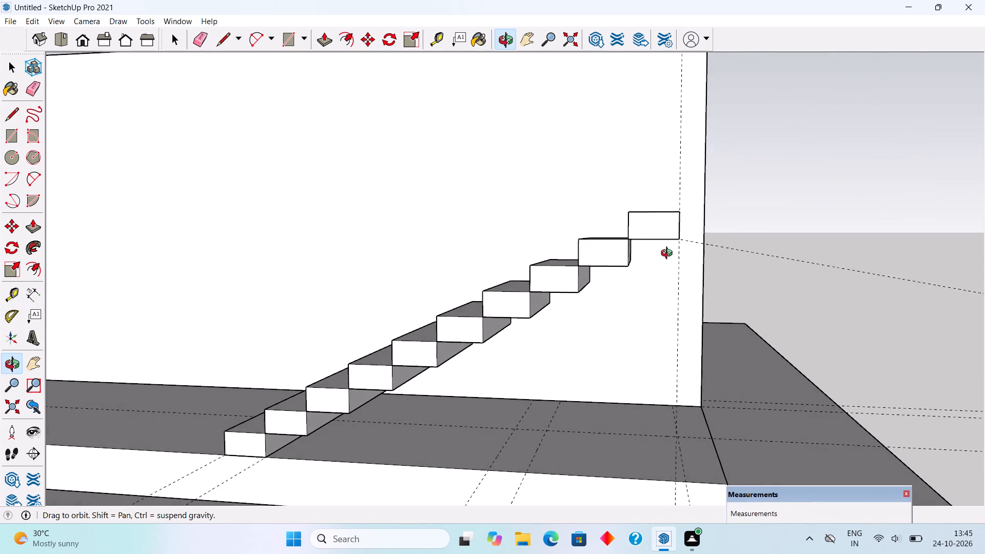
pyautogui.moveTo(669, 254); pyautogui.dragTo(673, 256, button='middle')
pyautogui.press('space')
# Measure the height from the top step's upper front edge down to the platform's front edge.
pyautogui.scroll(-4, 673, 256)
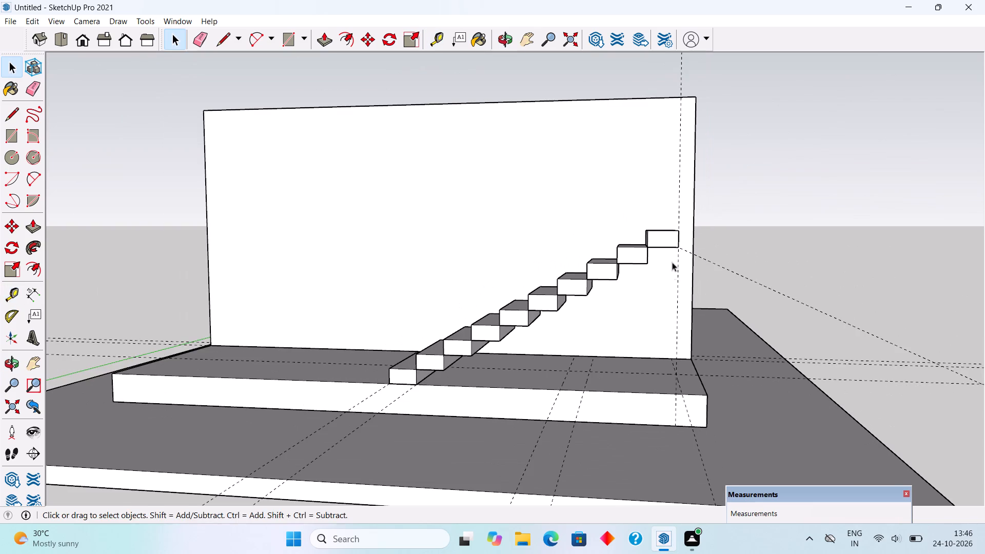
pyautogui.moveTo(671, 281); pyautogui.dragTo(671, 320, button='middle')
pyautogui.scroll(4, 673, 262)
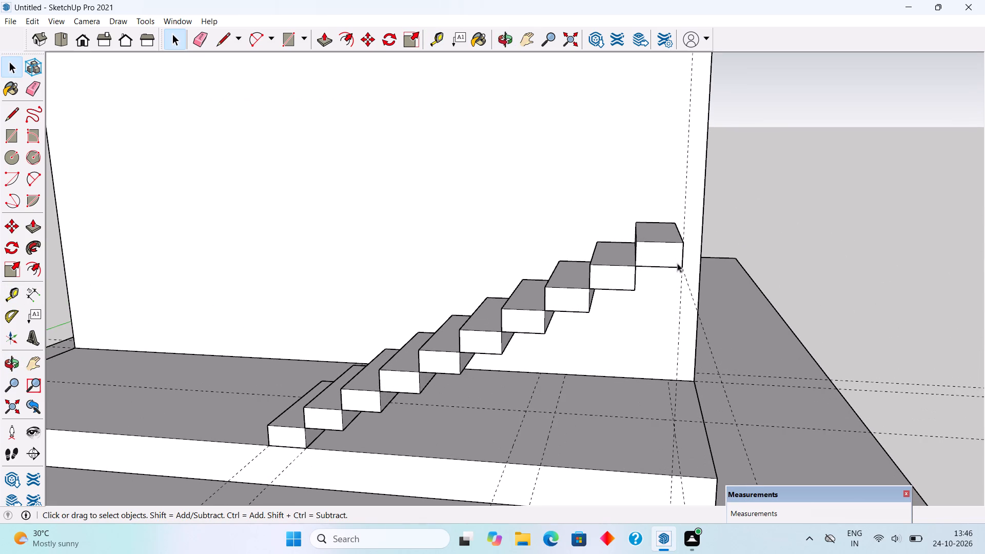
pyautogui.moveTo(677, 259); pyautogui.dragTo(681, 229, button='middle')
pyautogui.press('t')
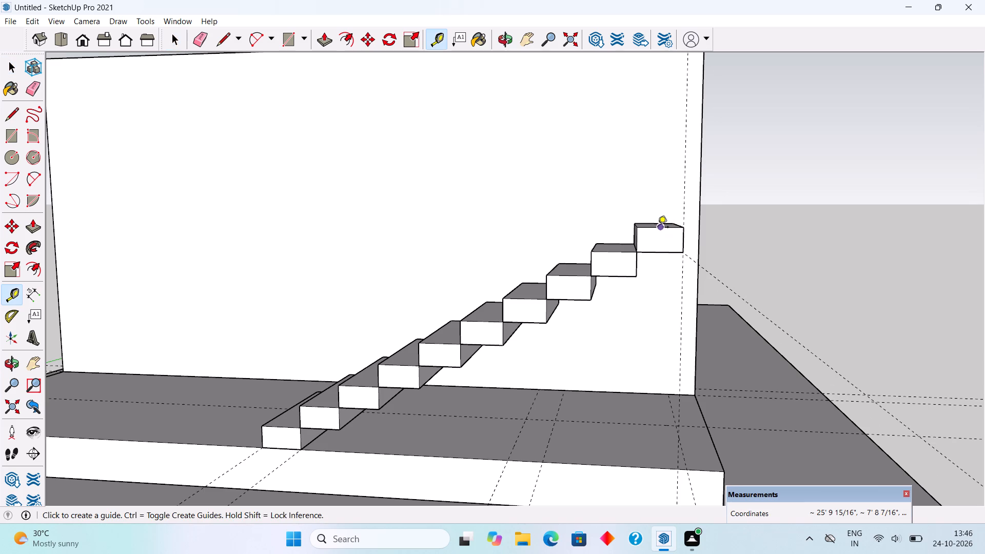
pyautogui.click(658, 228)
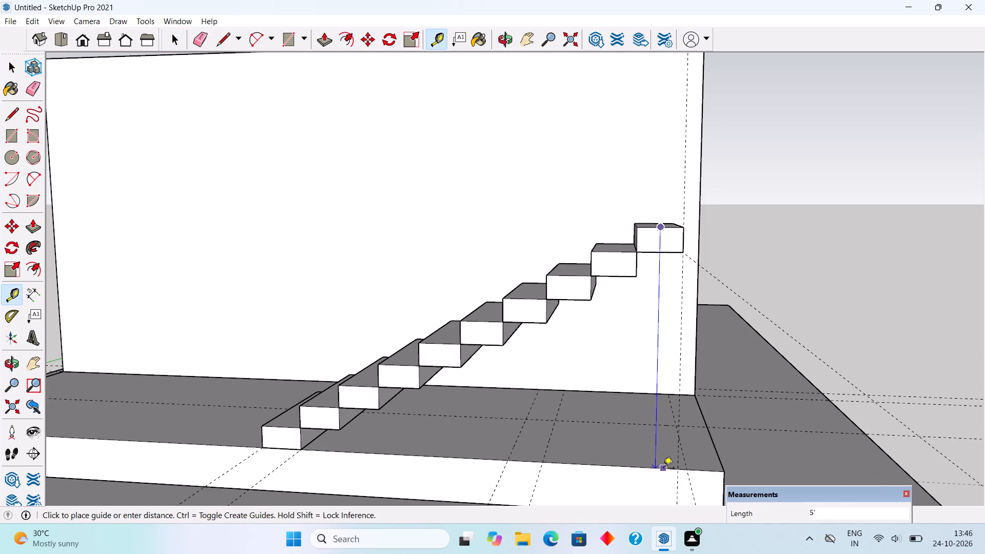
pyautogui.press('space')
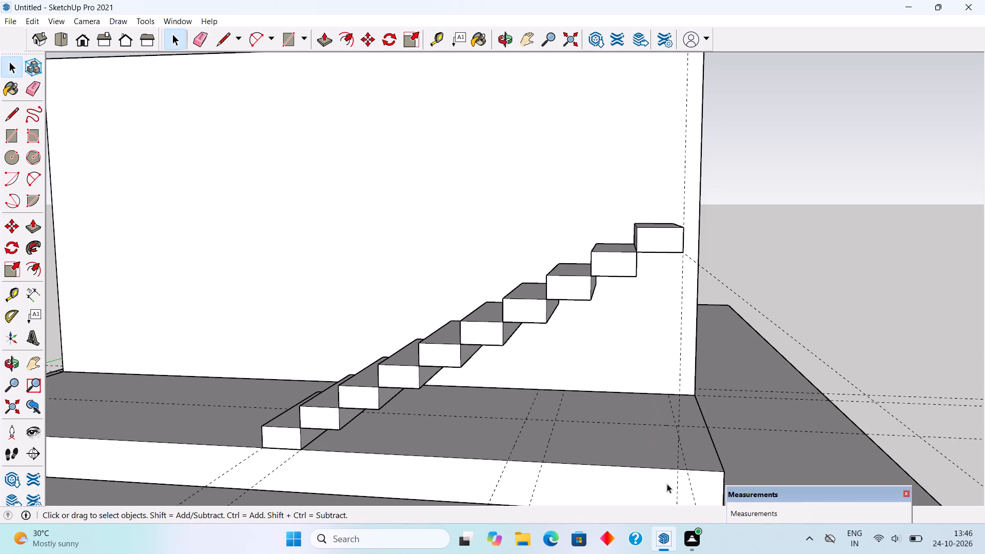
# Select all ten steps of the staircase and make them one group.
pyautogui.keyDown('ctrl'); pyautogui.click(662, 243); pyautogui.keyUp('ctrl')
pyautogui.keyDown('ctrl'); pyautogui.click(628, 262); pyautogui.keyUp('ctrl')
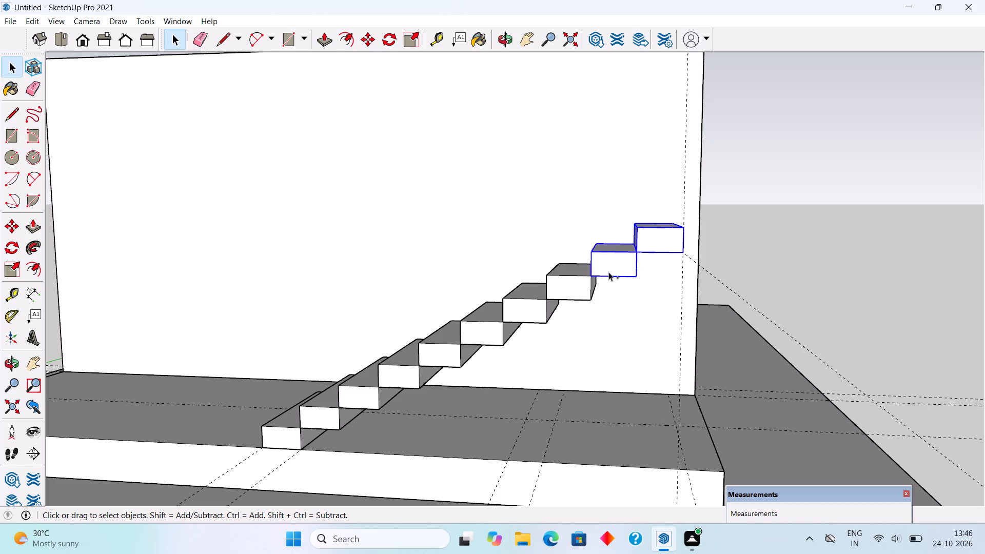
pyautogui.keyDown('ctrl'); pyautogui.click(576, 285); pyautogui.keyUp('ctrl')
pyautogui.keyDown('ctrl'); pyautogui.click(521, 315); pyautogui.keyUp('ctrl')
pyautogui.keyDown('ctrl'); pyautogui.click(487, 332); pyautogui.keyUp('ctrl')
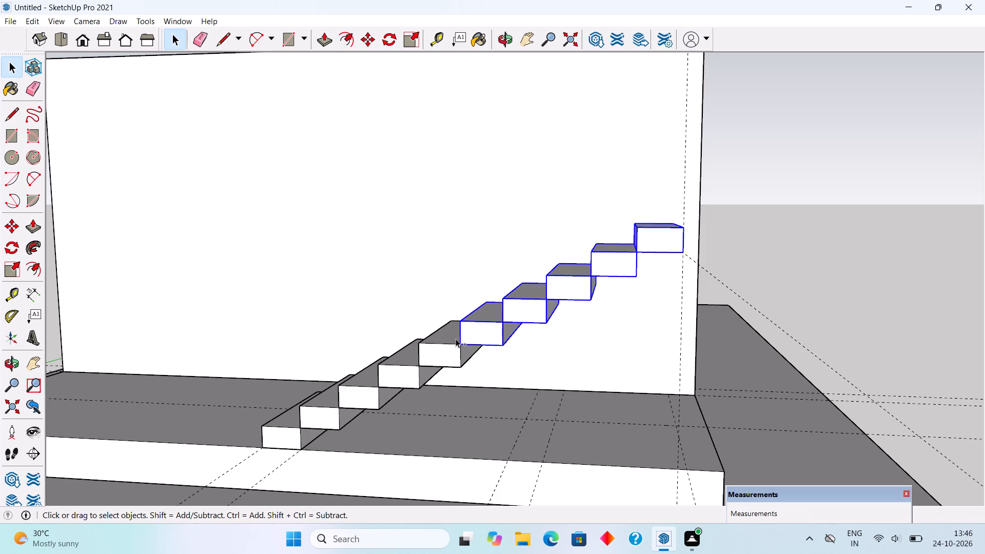
pyautogui.keyDown('ctrl'); pyautogui.click(440, 359); pyautogui.keyUp('ctrl')
pyautogui.keyDown('ctrl'); pyautogui.click(390, 374); pyautogui.keyUp('ctrl')
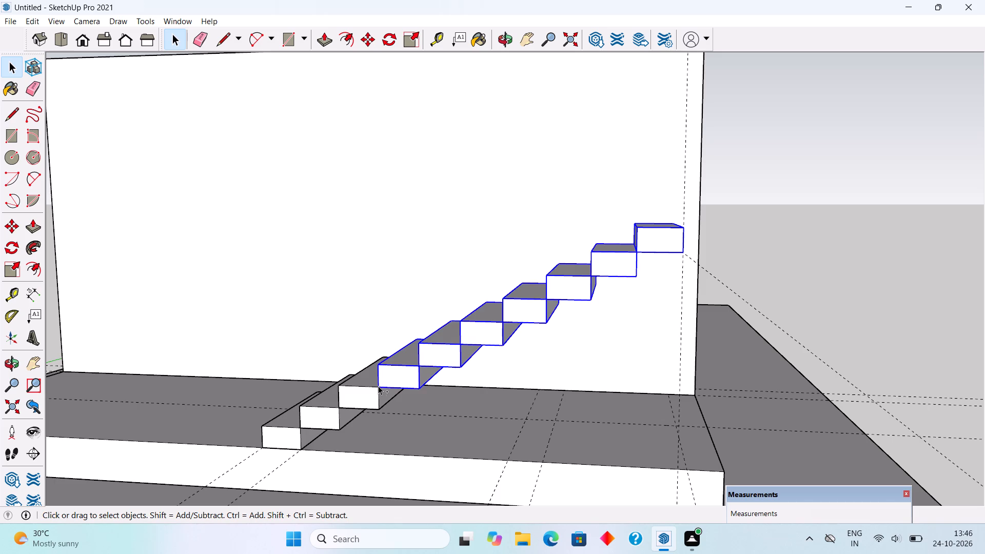
pyautogui.keyDown('ctrl'); pyautogui.click(376, 389); pyautogui.keyUp('ctrl')
pyautogui.keyDown('ctrl'); pyautogui.click(325, 414); pyautogui.keyUp('ctrl')
pyautogui.keyDown('ctrl'); pyautogui.click(297, 434); pyautogui.keyUp('ctrl')
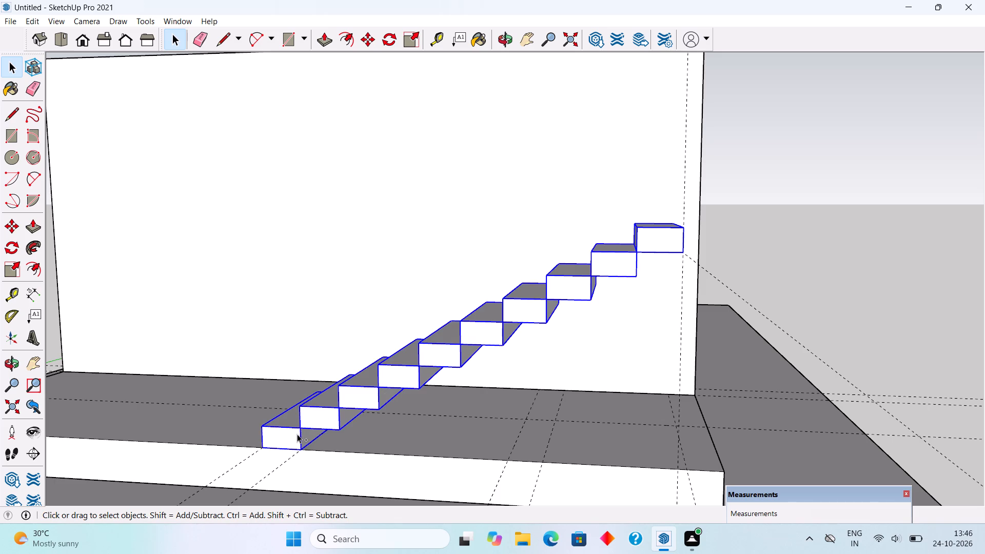
pyautogui.keyDown('ctrl'); pyautogui.rightClick(297, 434); pyautogui.keyUp('ctrl')
pyautogui.click(352, 335)
# Move the staircase group about 2' 10" left along the platform's front edge, away from the wall's right end.
pyautogui.scroll(-4, 352, 335)
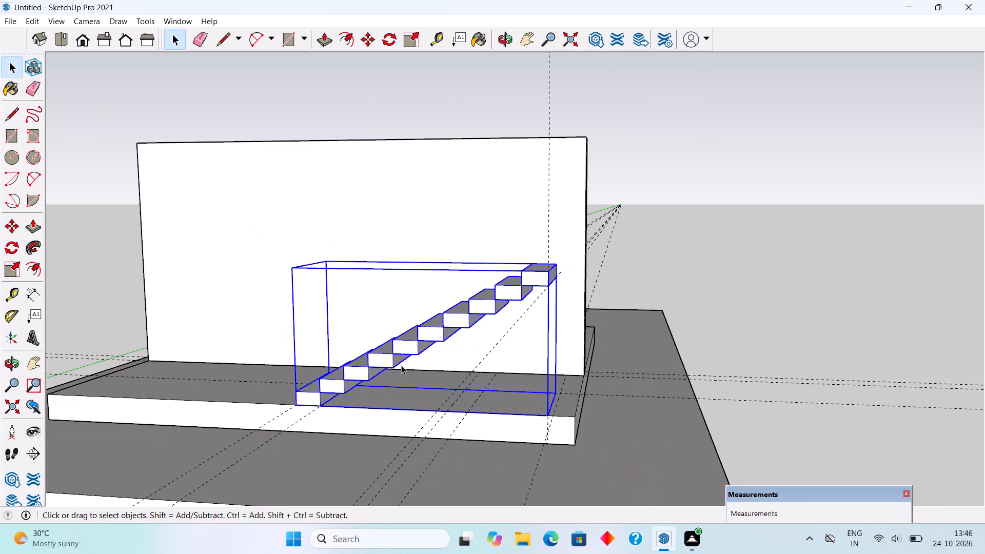
pyautogui.moveTo(404, 366); pyautogui.dragTo(480, 355, button='middle')
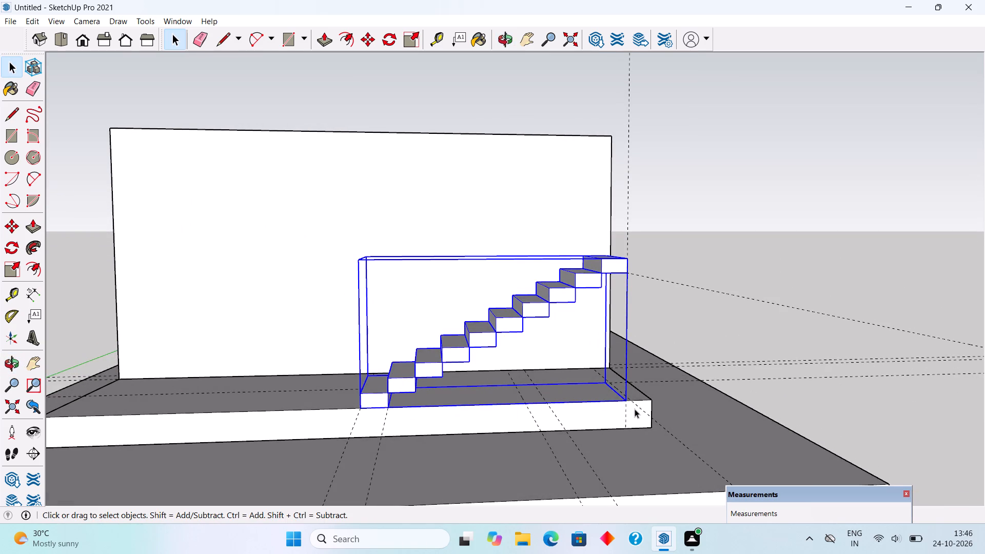
pyautogui.scroll(2, 627, 397)
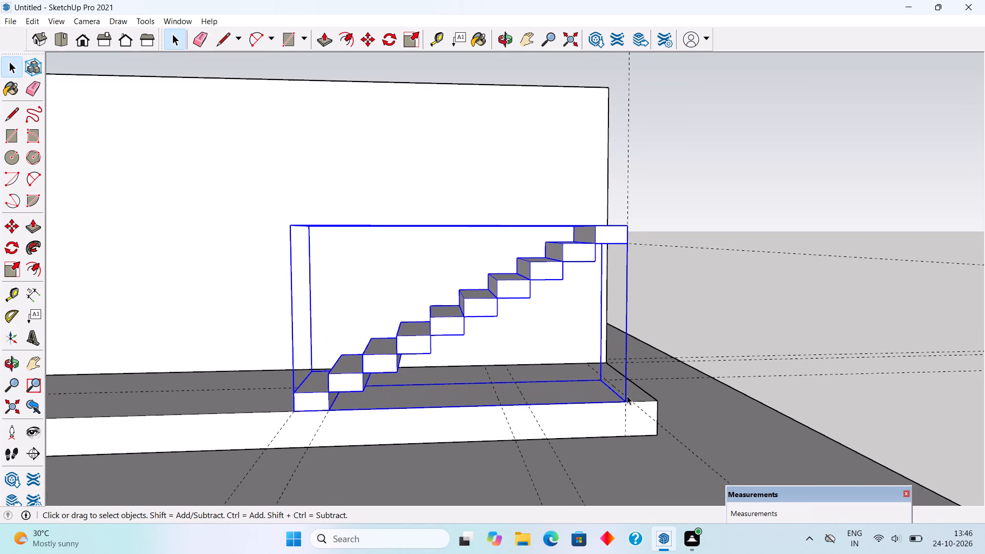
pyautogui.press('m')
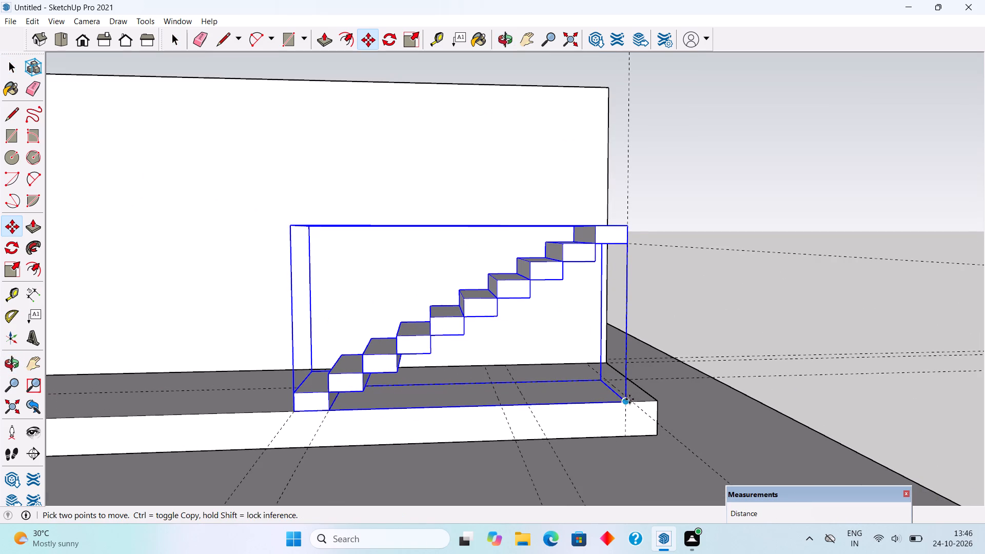
pyautogui.click(629, 399)
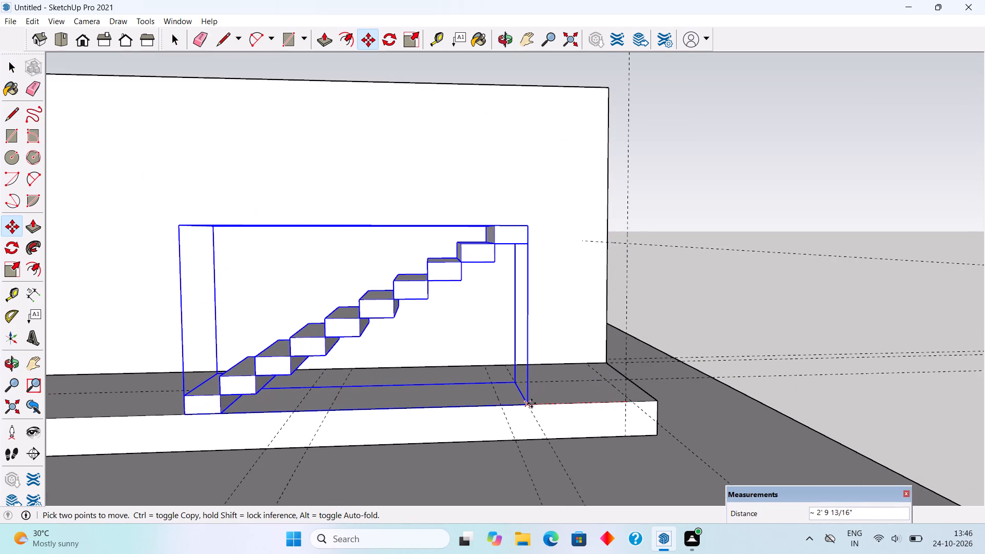
pyautogui.click(531, 403)
pyautogui.press('space')
pyautogui.press('space')
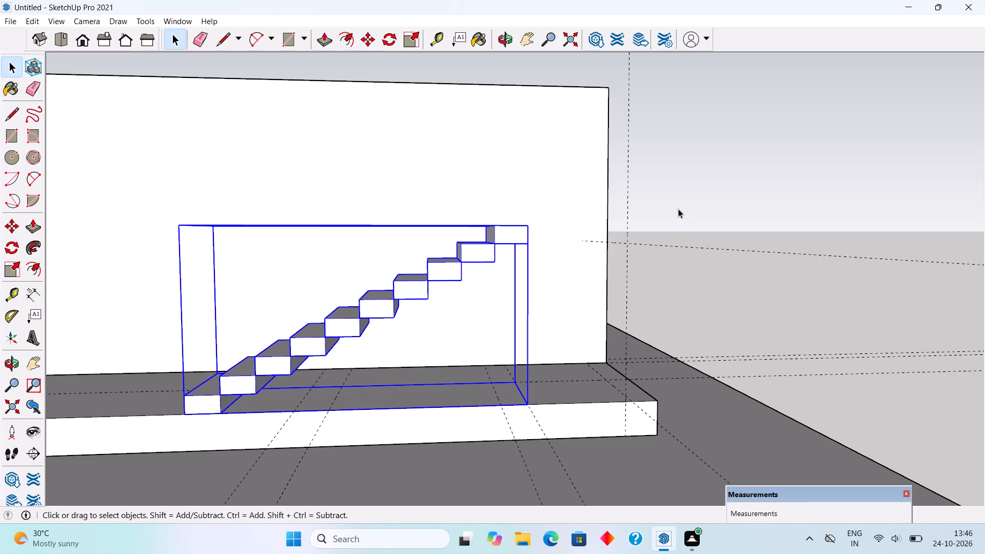
pyautogui.click(678, 209)
# Place a guide line along the top step's upper right edge.
pyautogui.moveTo(648, 258); pyautogui.dragTo(349, 361, button='middle')
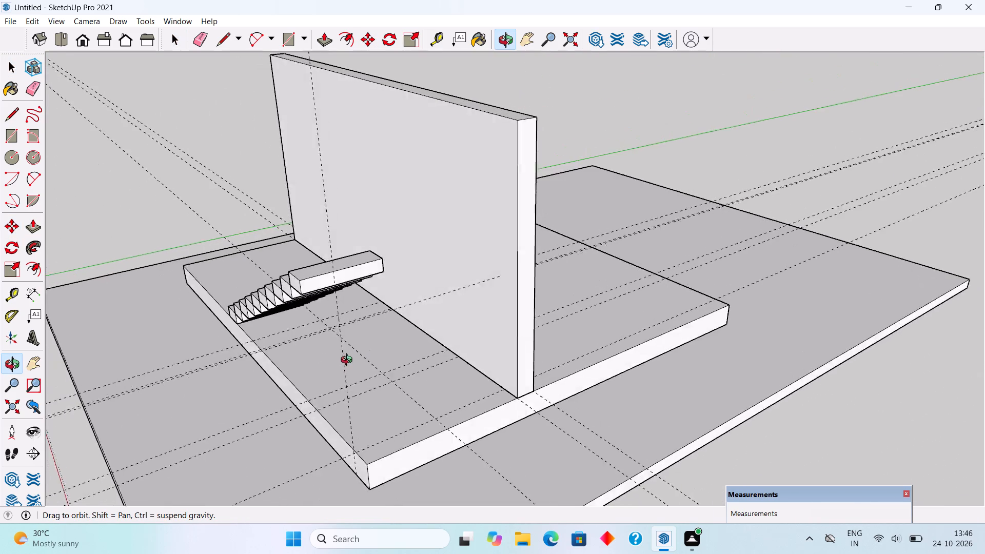
pyautogui.moveTo(349, 361); pyautogui.dragTo(447, 440, button='middle')
pyautogui.scroll(4, 410, 358)
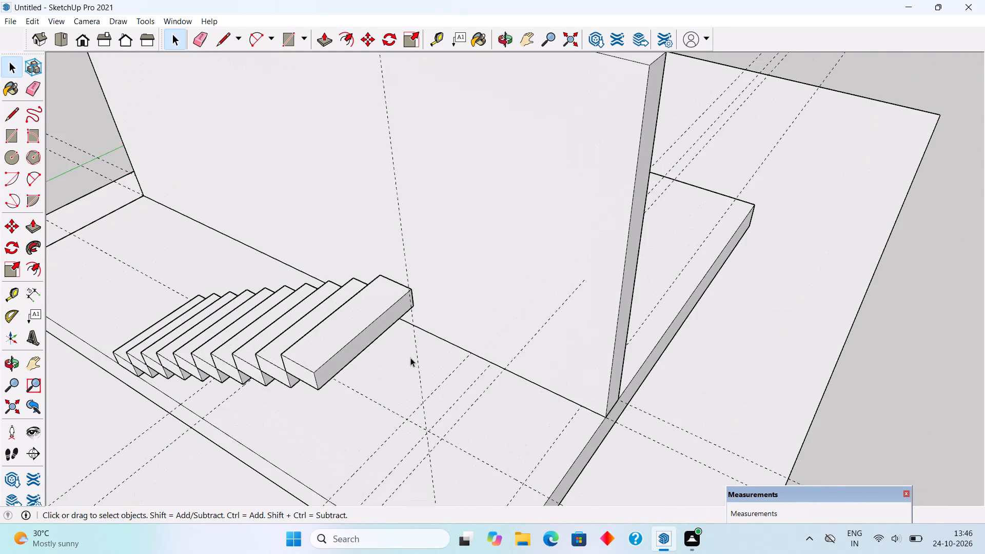
pyautogui.press('t')
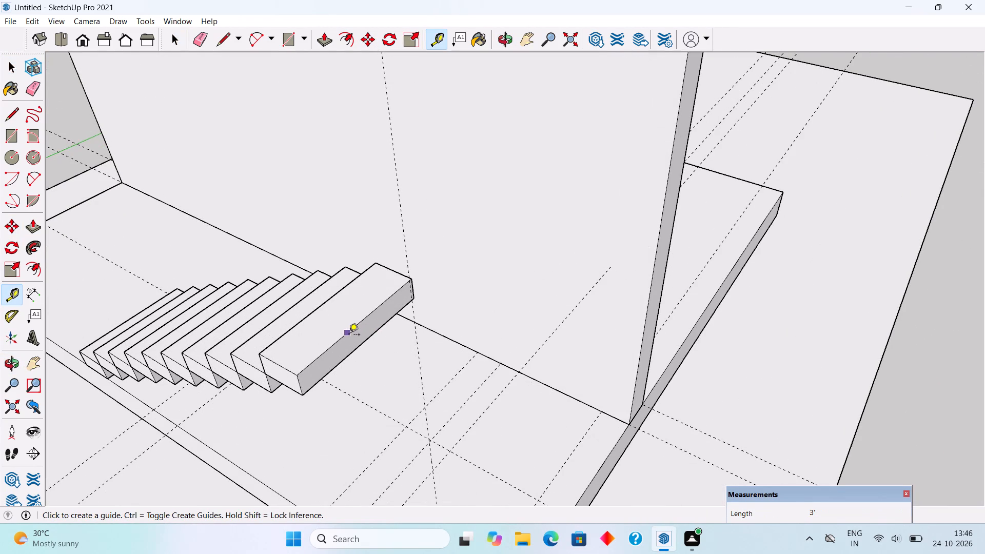
pyautogui.doubleClick(349, 335)
# Place a parallel guide line 3' to the right of the top step's upper right edge.
pyautogui.moveTo(398, 385); pyautogui.dragTo(476, 384, button='middle')
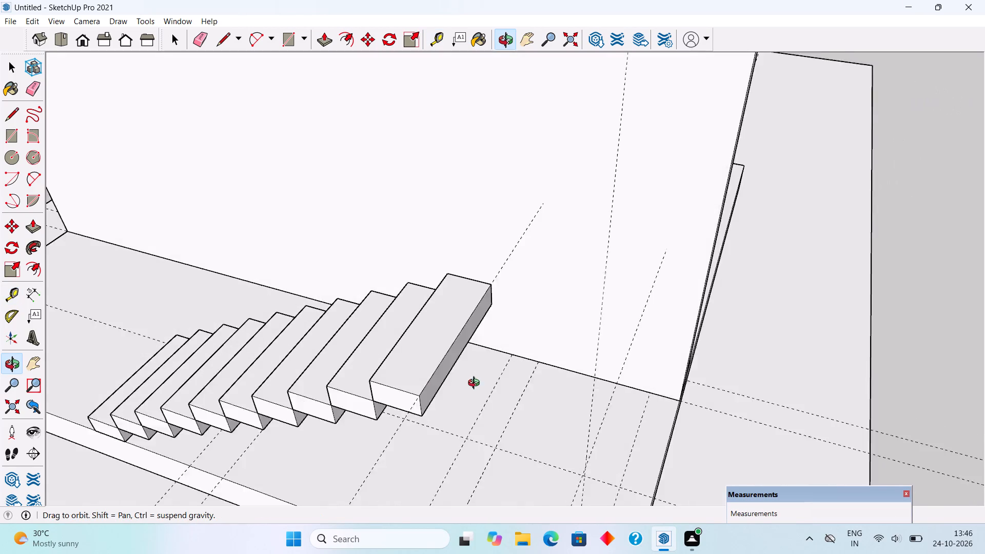
pyautogui.moveTo(476, 384); pyautogui.dragTo(477, 384, button='middle')
pyautogui.scroll(3, 487, 364)
pyautogui.click(485, 349)
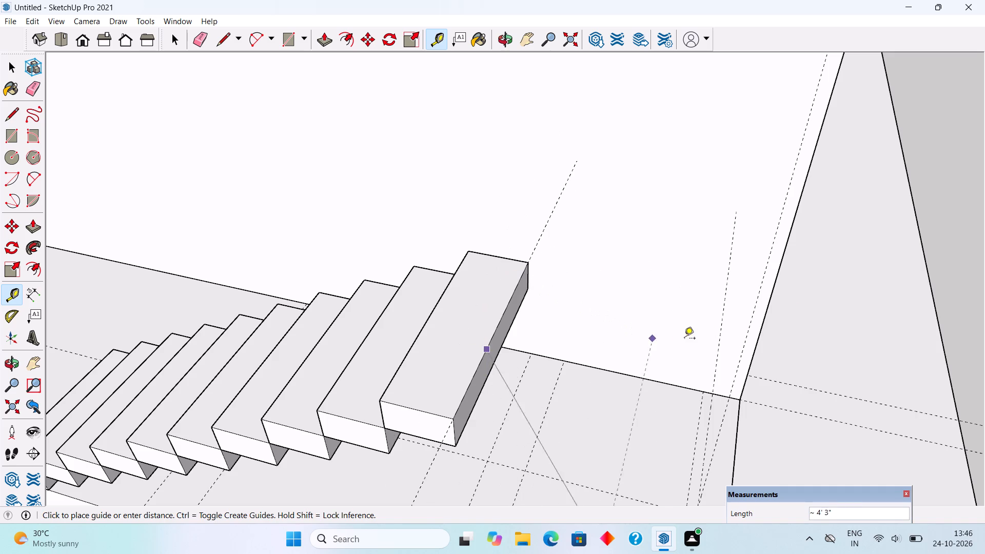
pyautogui.scroll(-4, 915, 230)
pyautogui.scroll(-4, 716, 239)
pyautogui.scroll(-5, 441, 249)
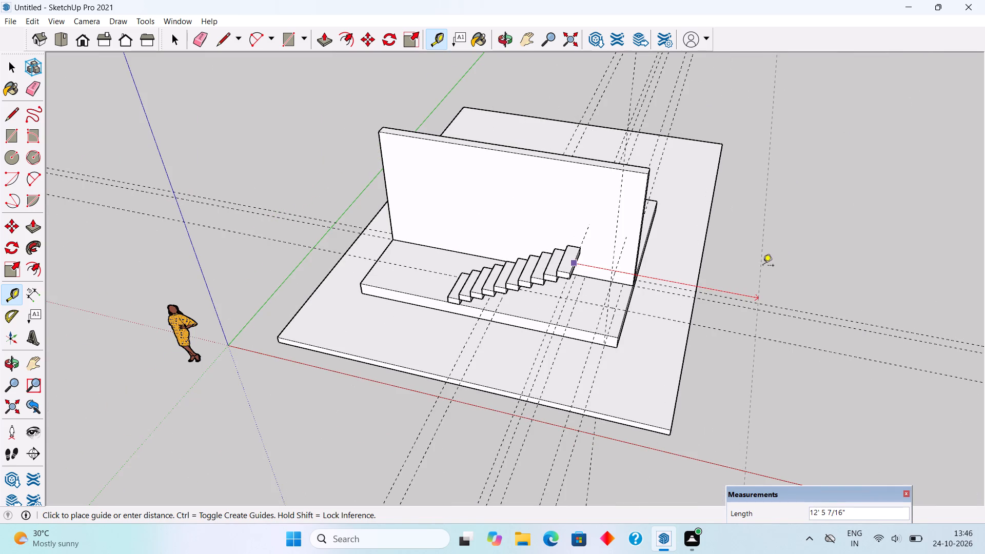
pyautogui.write("3'")
pyautogui.press('Return')
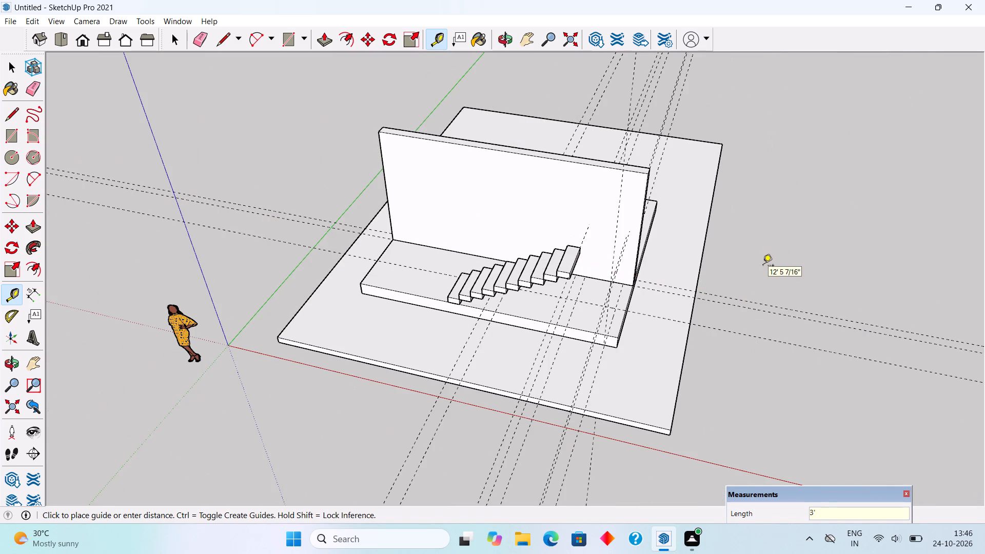
pyautogui.press('space')
# Draw a 3' by 6' landing rectangle from the top step's upper front right corner, level with its top and extending past the wall.
pyautogui.scroll(8, 654, 305)
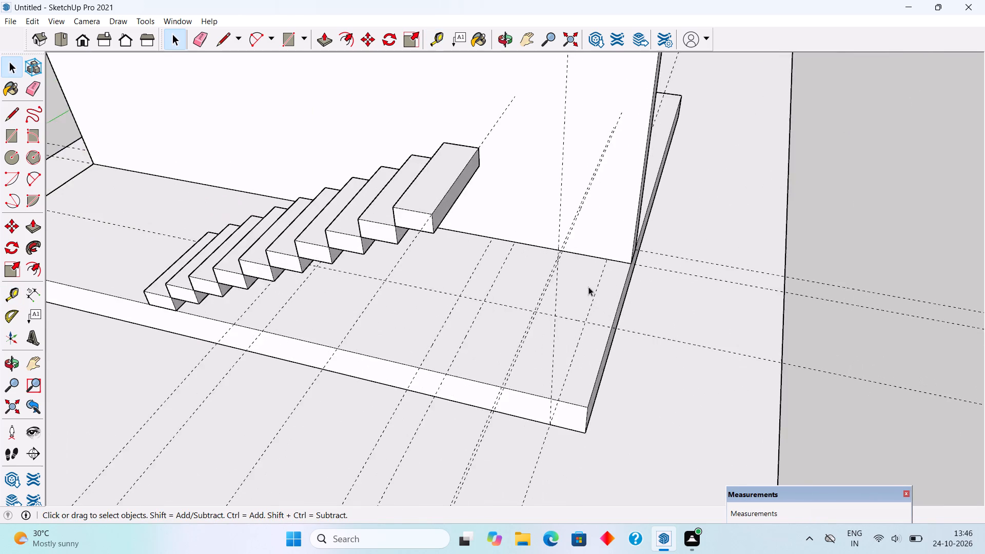
pyautogui.scroll(5, 588, 287)
pyautogui.moveTo(557, 286); pyautogui.dragTo(668, 319, button='middle')
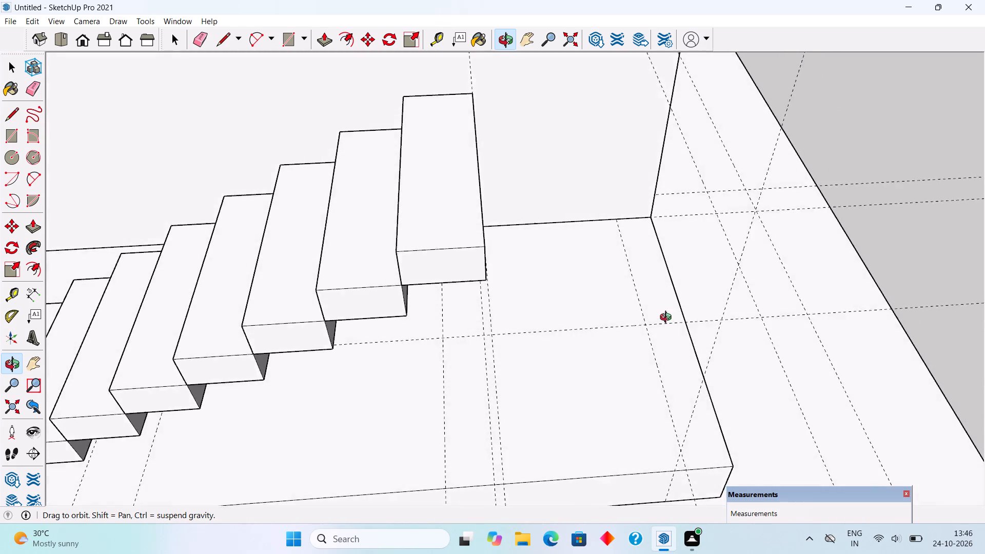
pyautogui.moveTo(668, 319); pyautogui.dragTo(569, 390, button='middle')
pyautogui.press('r')
pyautogui.click(361, 369)
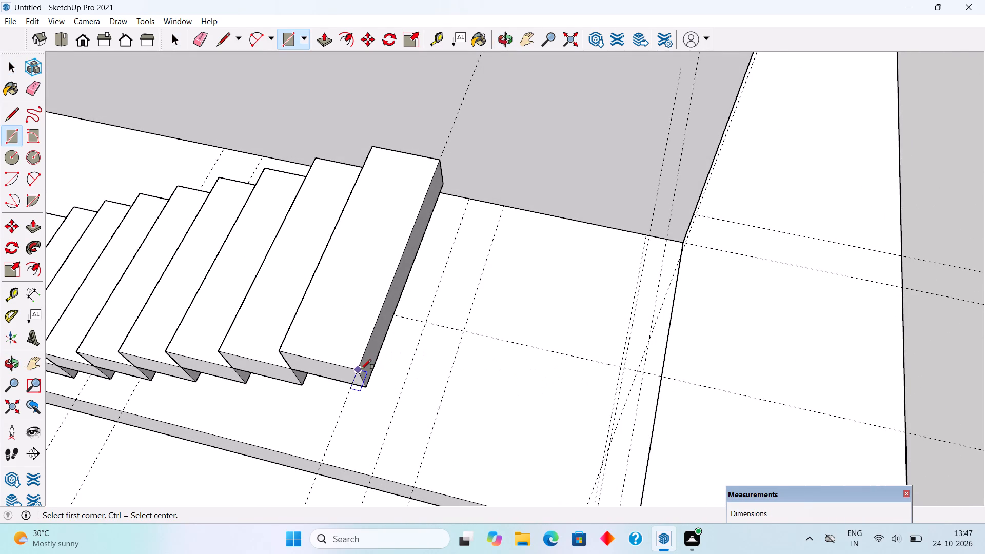
pyautogui.scroll(-4, 491, 340)
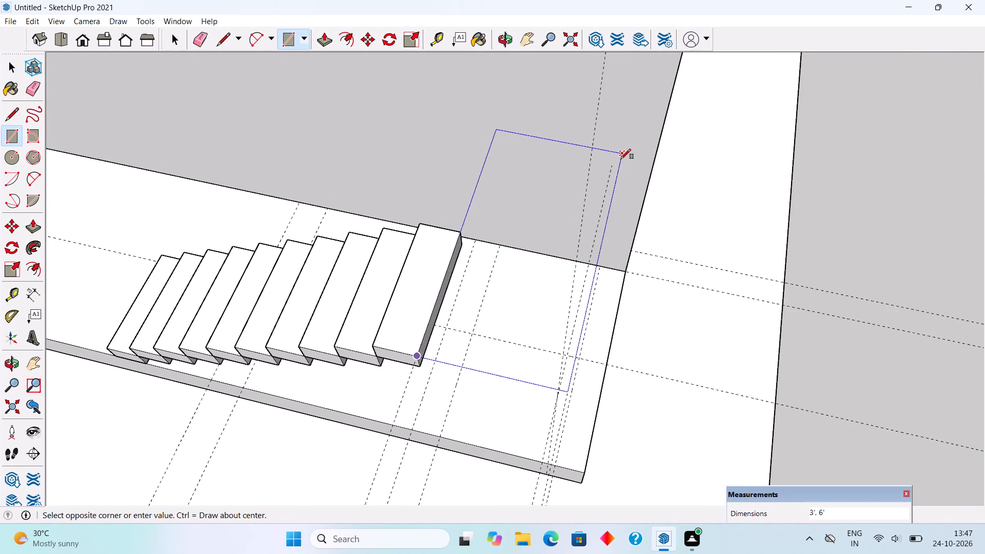
pyautogui.click(621, 159)
pyautogui.moveTo(654, 259); pyautogui.dragTo(473, 90, button='middle')
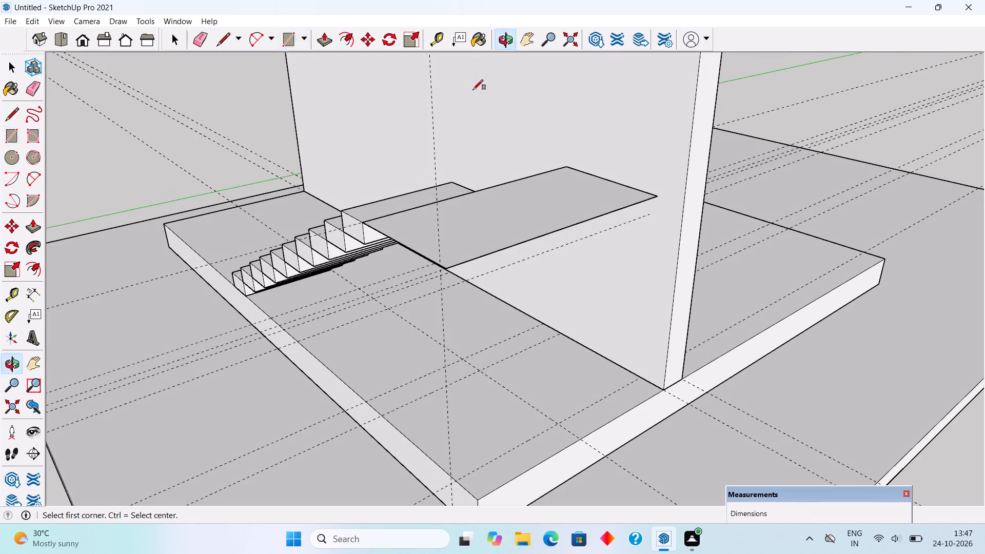
# Push/Pull the landing rectangle 6" downward to match the thickness of the top step.
pyautogui.moveTo(473, 90); pyautogui.dragTo(474, 90, button='middle')
pyautogui.moveTo(485, 221); pyautogui.dragTo(557, 146, button='middle')
pyautogui.press('space')
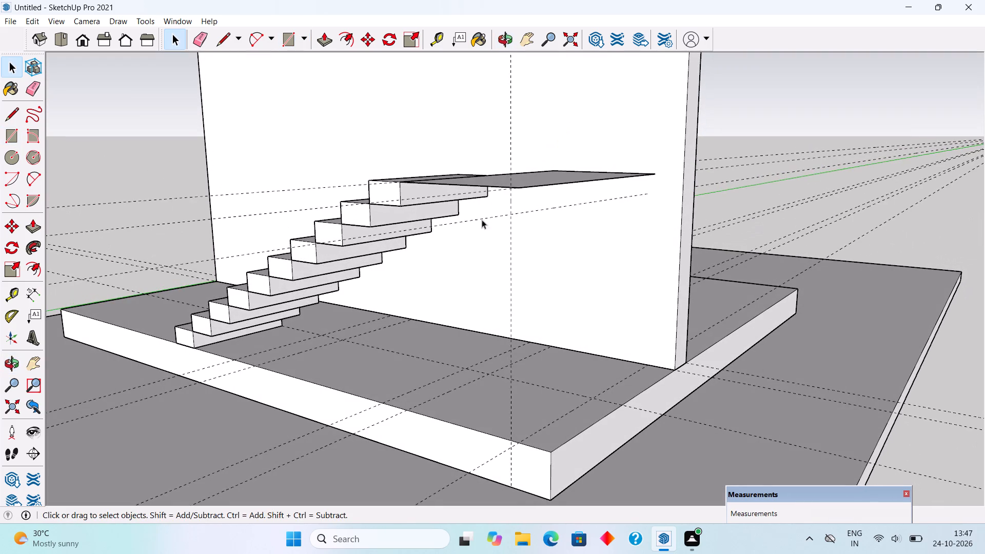
pyautogui.moveTo(476, 171); pyautogui.dragTo(503, 88, button='middle')
pyautogui.press('p')
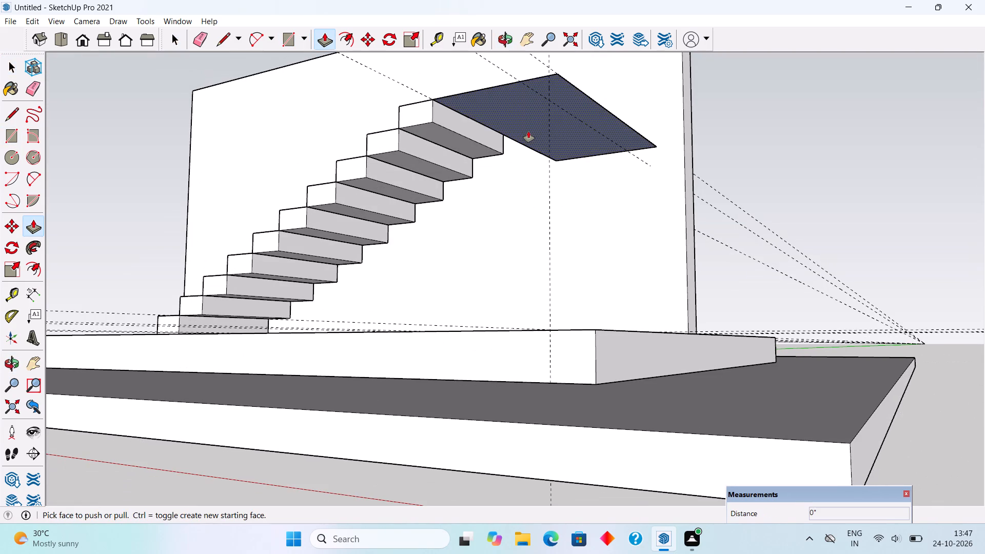
pyautogui.click(528, 131)
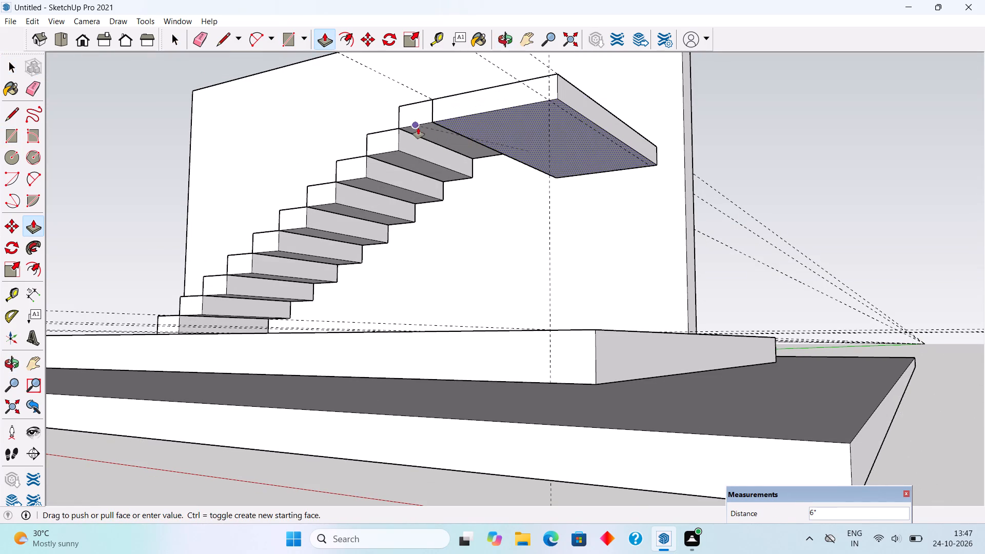
pyautogui.click(418, 128)
pyautogui.press('space')
# Make the whole 6" thick landing slab a group.
pyautogui.moveTo(434, 170); pyautogui.dragTo(467, 314, button='middle')
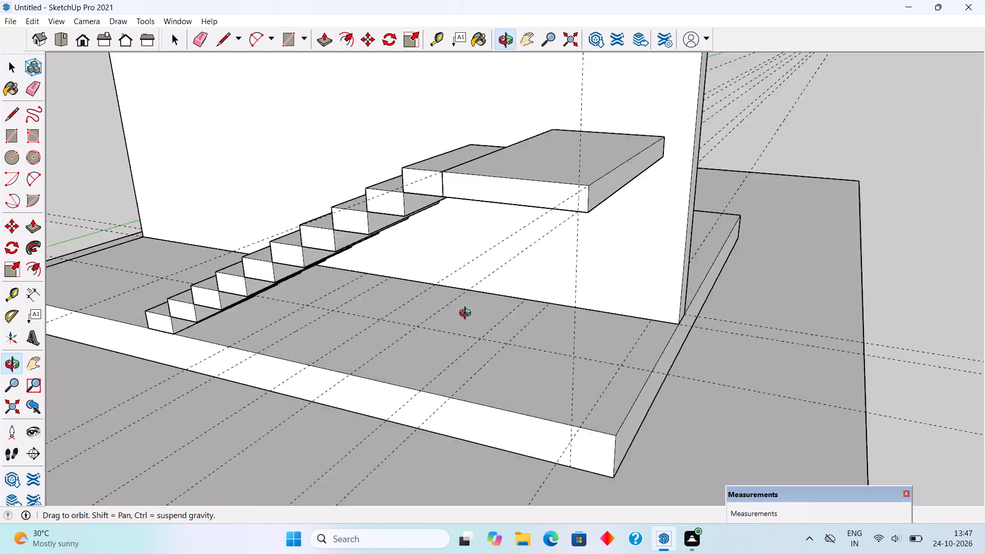
pyautogui.moveTo(467, 314); pyautogui.dragTo(695, 457, button='middle')
pyautogui.scroll(1, 701, 454)
pyautogui.tripleClick(615, 249)
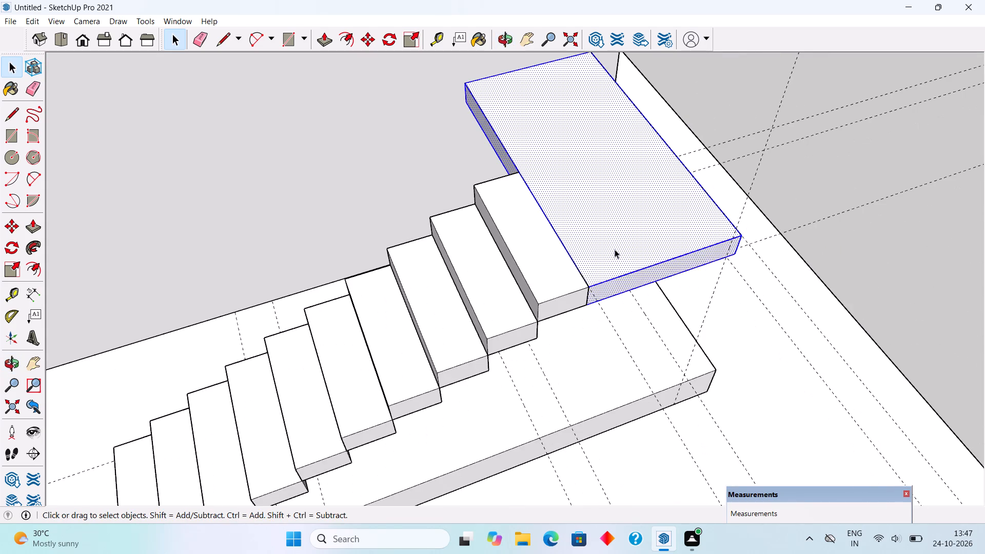
pyautogui.rightClick(615, 249)
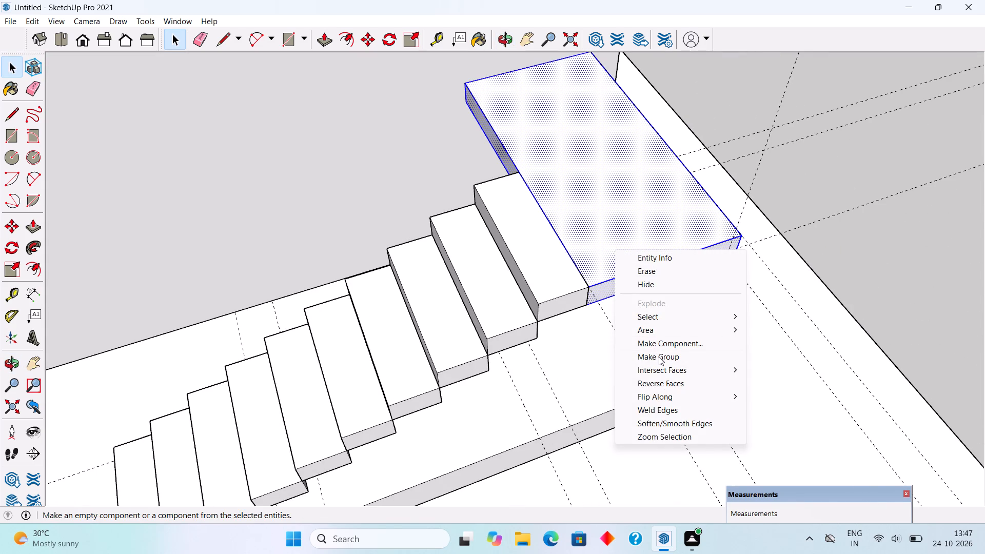
pyautogui.click(659, 357)
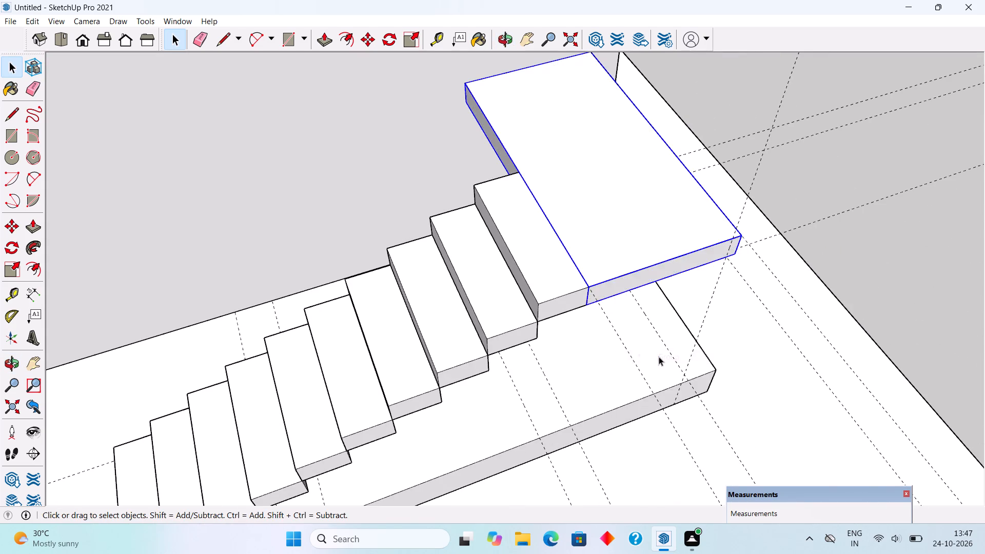
pyautogui.scroll(-5, 659, 357)
pyautogui.click(797, 87)
# Copy the staircase group 3' along the landing's edge, from the top step's wall-side corner to the landing's back corner.
pyautogui.moveTo(706, 184); pyautogui.dragTo(439, 182, button='middle')
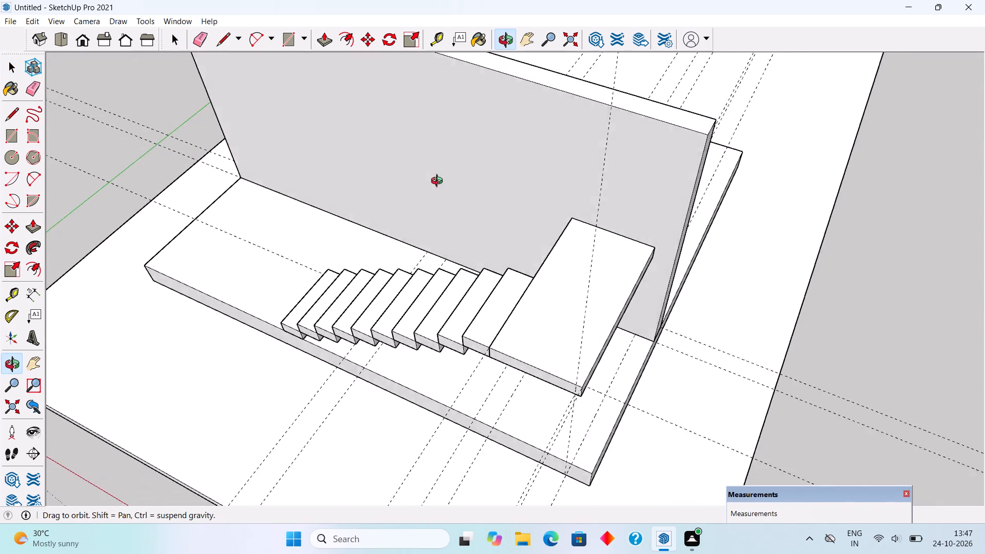
pyautogui.moveTo(439, 182); pyautogui.dragTo(573, 185, button='middle')
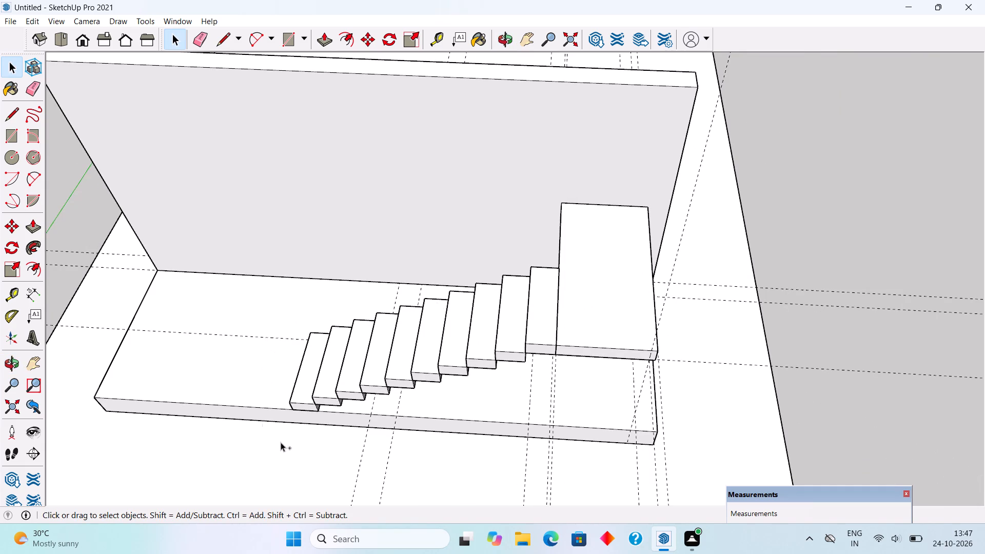
pyautogui.keyDown('ctrl'); pyautogui.click(308, 396); pyautogui.keyUp('ctrl')
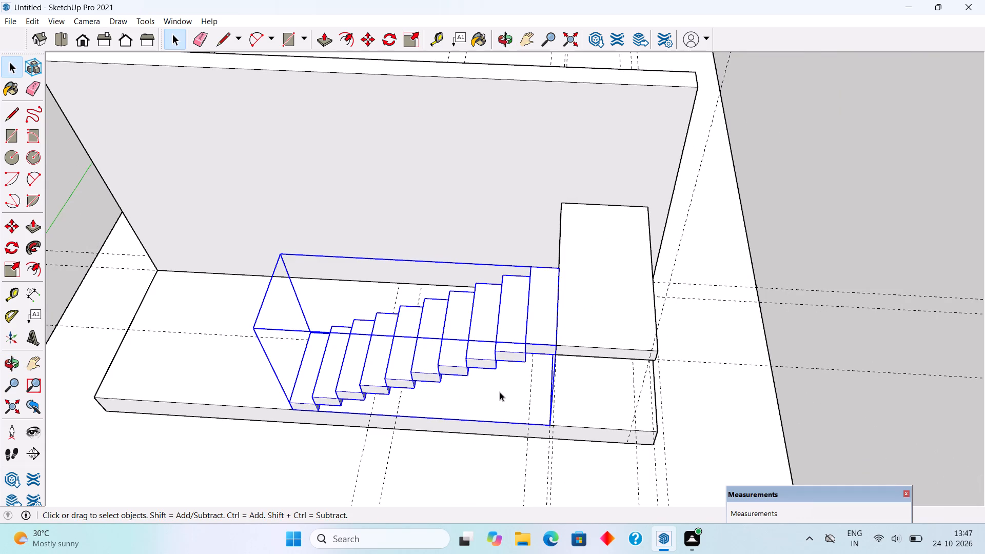
pyautogui.moveTo(555, 305); pyautogui.dragTo(373, 309, button='middle')
pyautogui.scroll(-1, 549, 309)
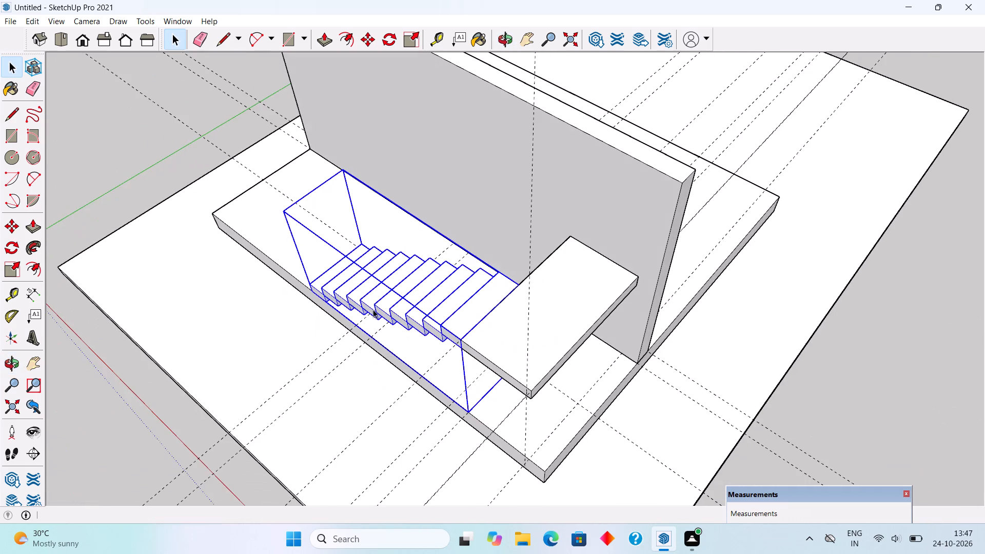
pyautogui.moveTo(553, 299); pyautogui.dragTo(485, 331, button='middle')
pyautogui.scroll(6, 484, 326)
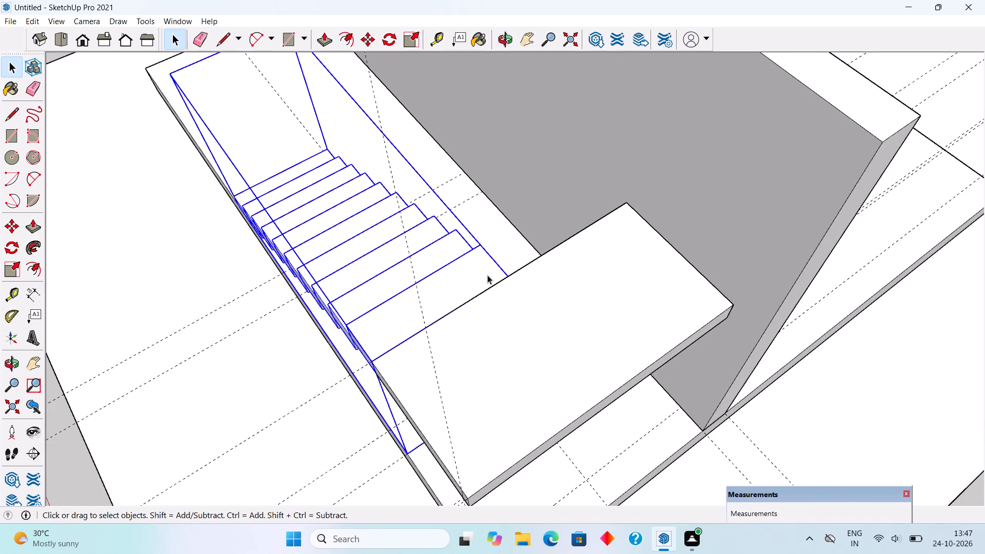
pyautogui.scroll(3, 487, 275)
pyautogui.press('m')
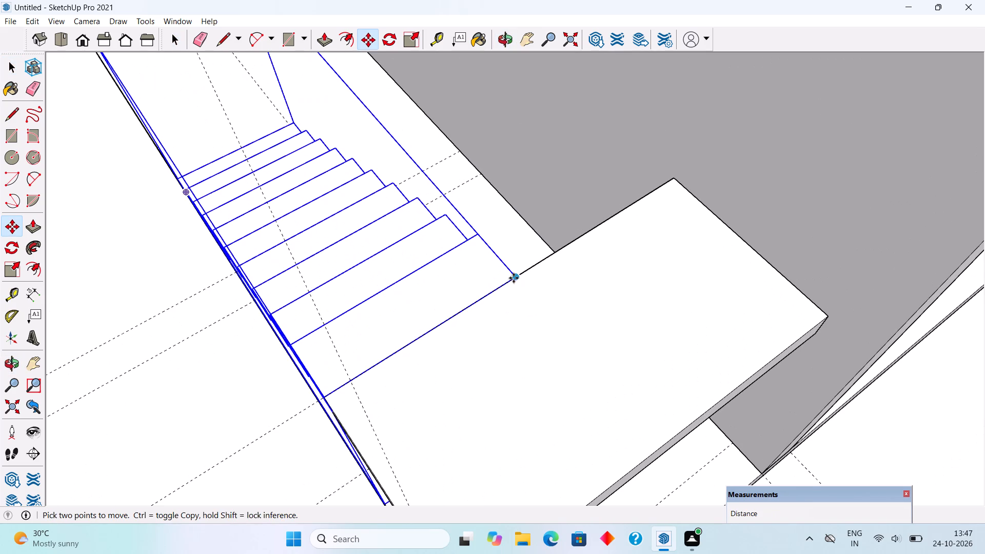
pyautogui.click(514, 278)
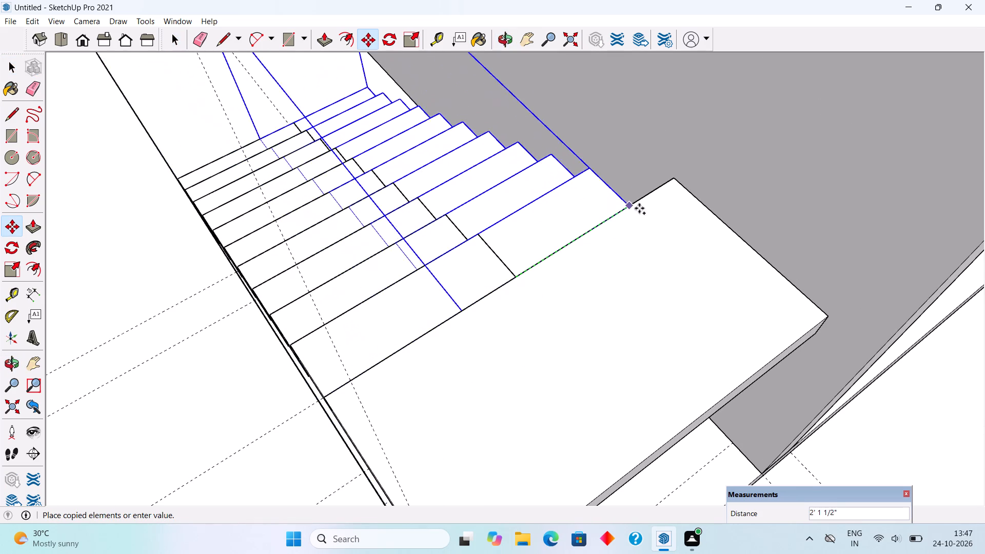
pyautogui.click(680, 180)
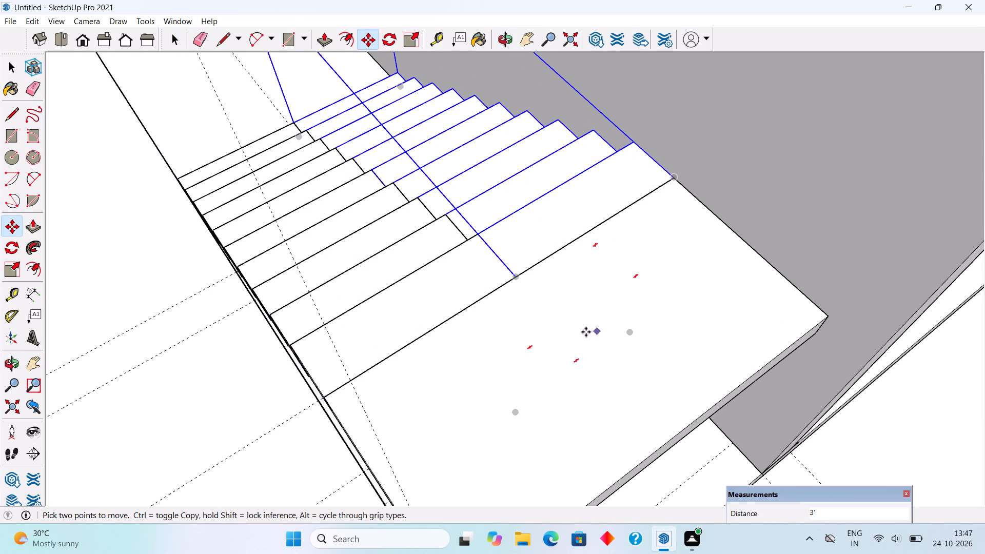
pyautogui.moveTo(552, 331); pyautogui.dragTo(800, 256, button='middle')
pyautogui.press('space')
pyautogui.scroll(-4, 796, 254)
pyautogui.click(908, 229)
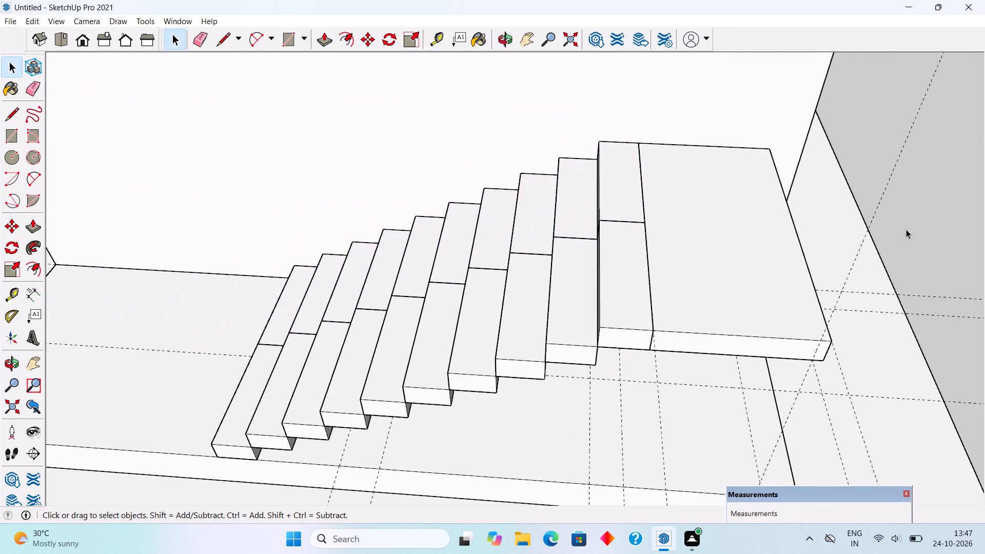
# Rotate the copied wall-side staircase group 180° horizontally about a point on the platform beside the stairs.
pyautogui.moveTo(415, 298); pyautogui.dragTo(613, 241, button='middle')
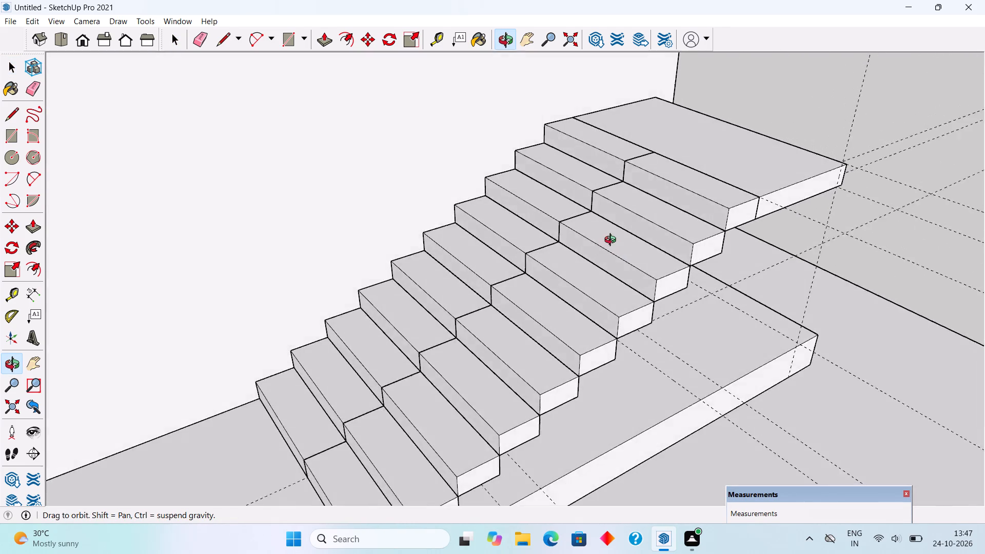
pyautogui.moveTo(613, 241); pyautogui.dragTo(593, 230, button='middle')
pyautogui.scroll(-4, 593, 230)
pyautogui.click(469, 264)
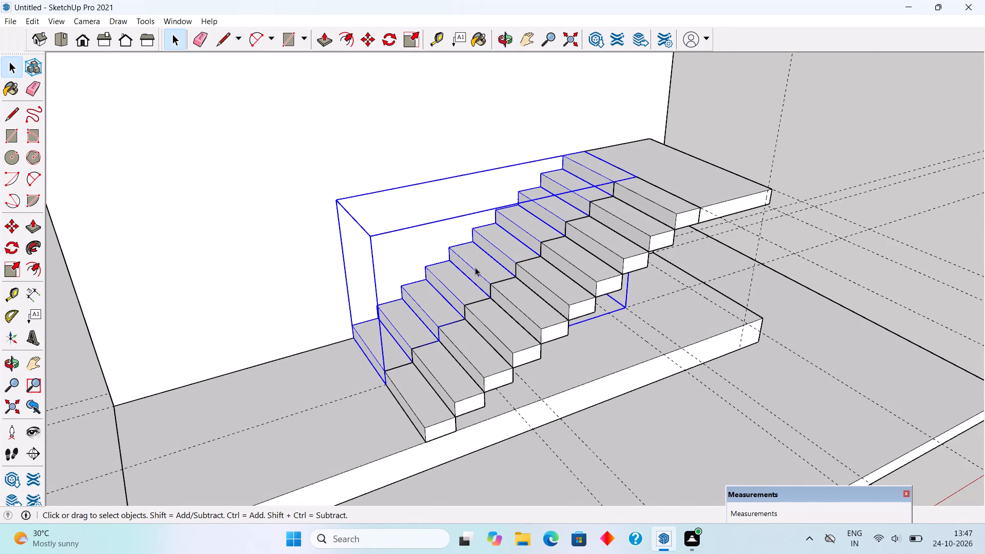
pyautogui.press('q')
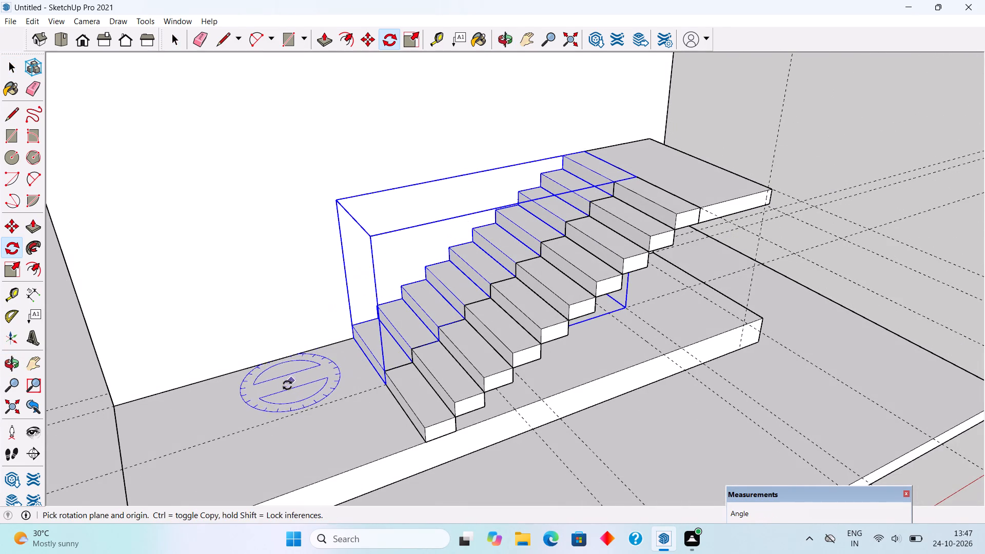
pyautogui.click(282, 388)
pyautogui.click(325, 373)
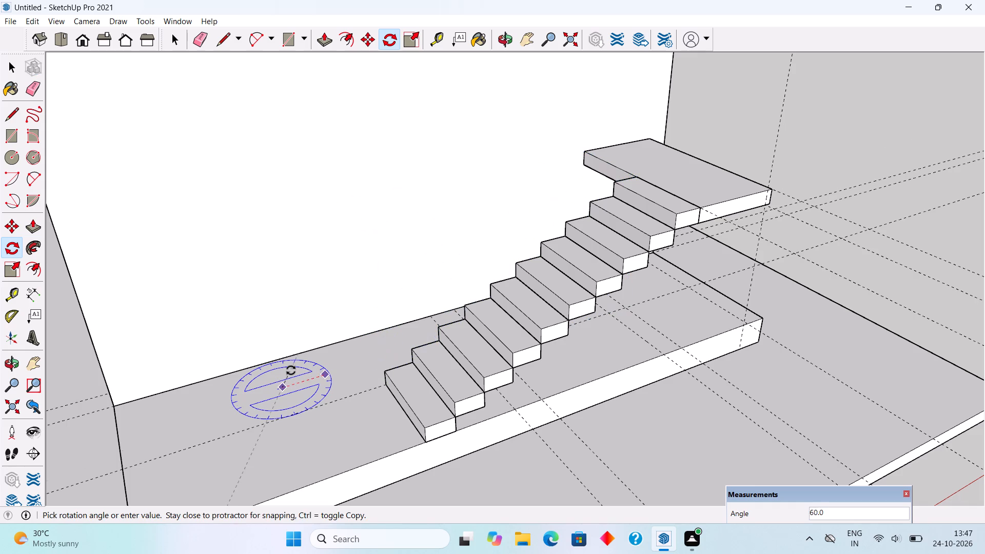
pyautogui.click(254, 394)
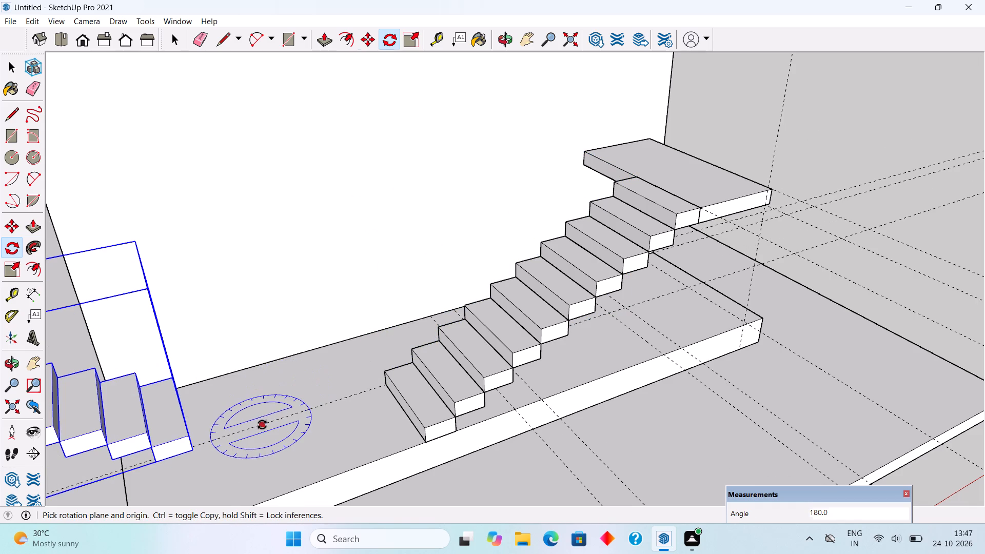
# Move the rotated staircase by its lowest step's bottom corner onto the midpoint of the landing's stair-side edge, forming the upper flight.
pyautogui.press('m')
pyautogui.click(197, 452)
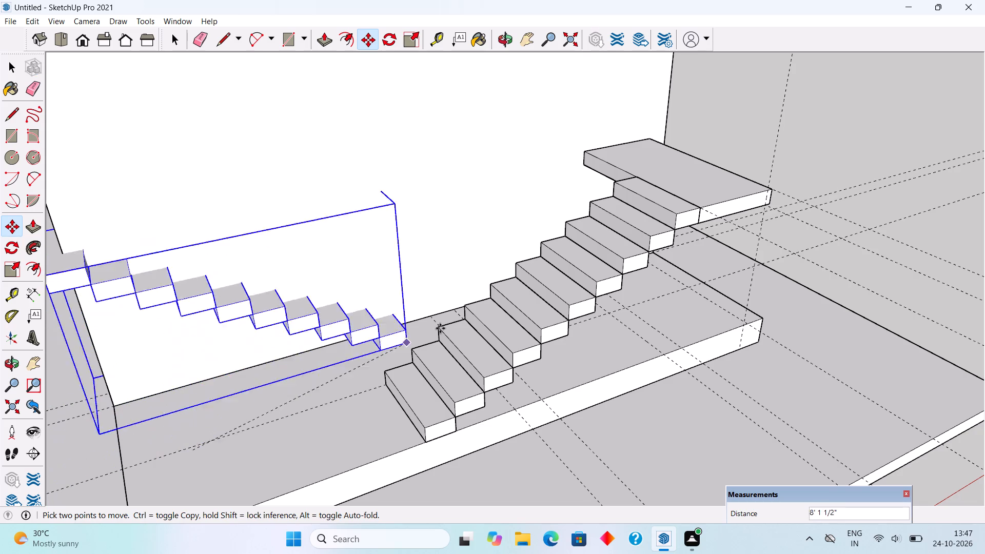
pyautogui.click(632, 177)
pyautogui.moveTo(539, 264); pyautogui.dragTo(141, 240, button='middle')
pyautogui.moveTo(572, 226); pyautogui.dragTo(582, 282, button='middle')
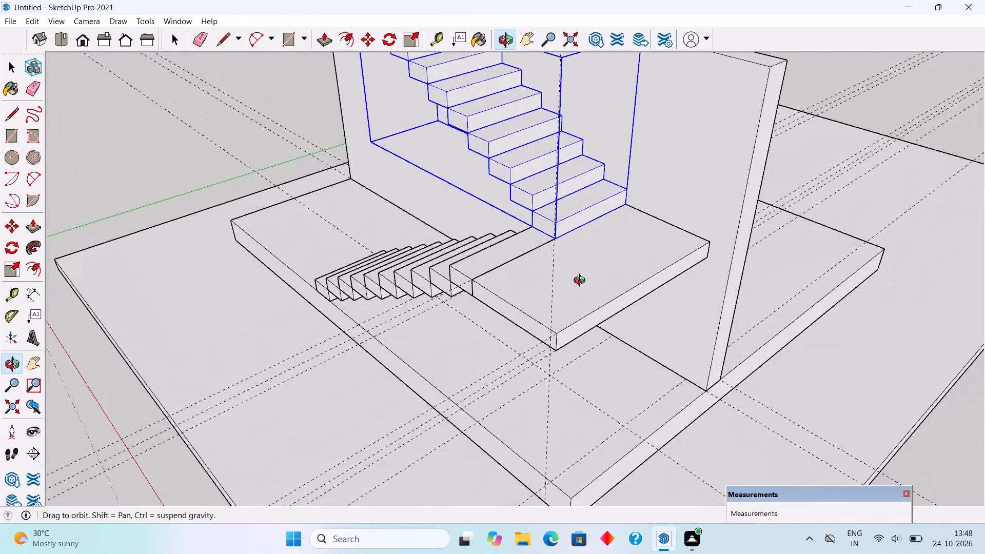
pyautogui.moveTo(582, 282); pyautogui.dragTo(657, 281, button='middle')
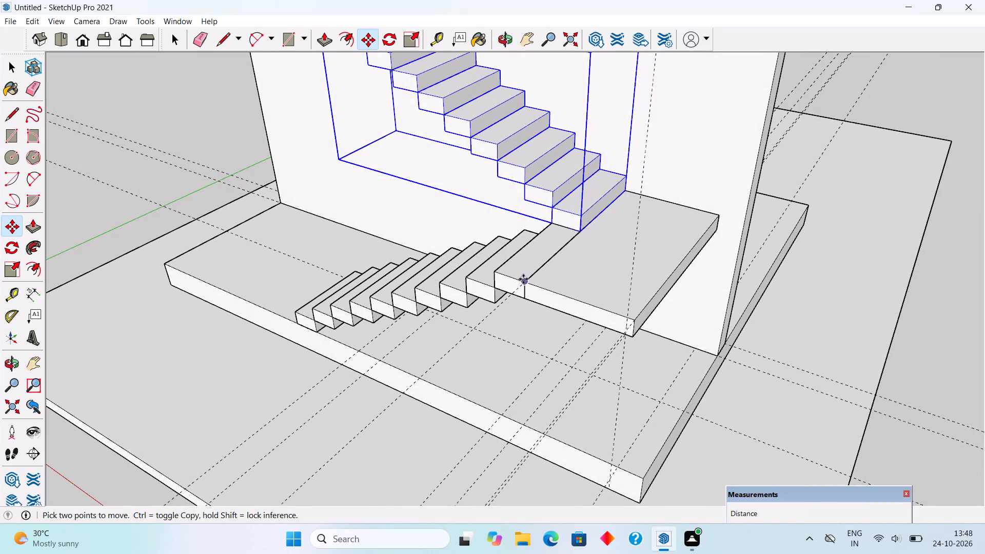
pyautogui.moveTo(529, 278); pyautogui.dragTo(632, 285, button='middle')
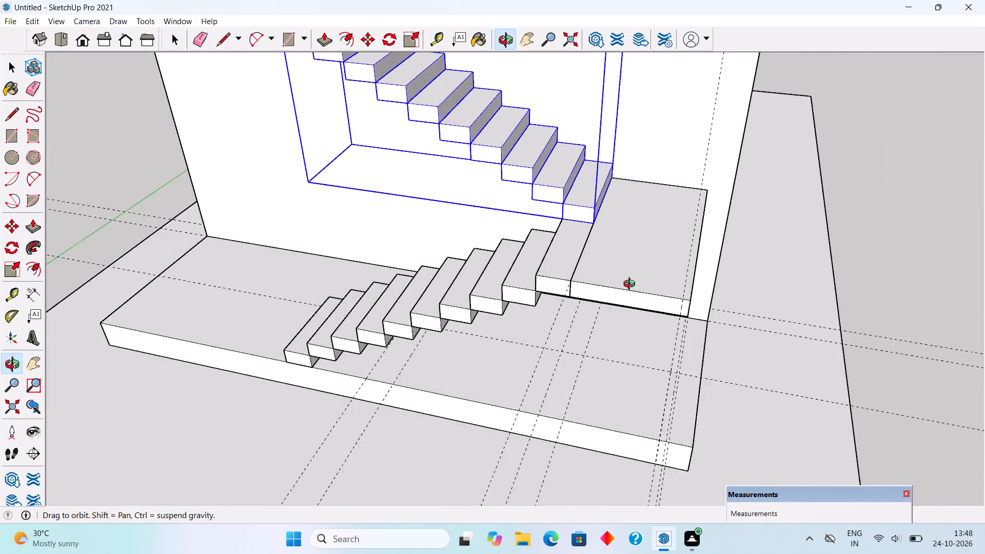
pyautogui.moveTo(632, 285); pyautogui.dragTo(859, 290, button='middle')
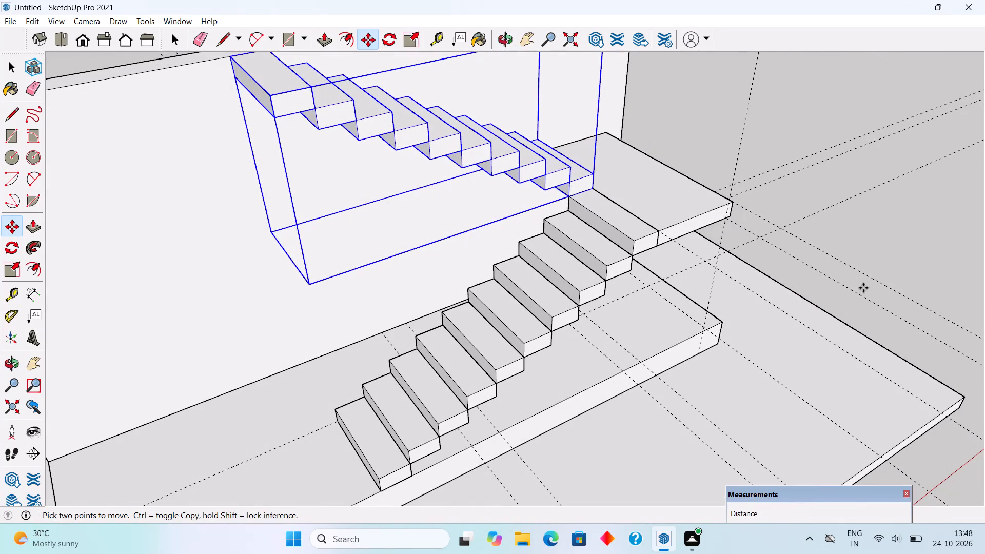
pyautogui.press('space')
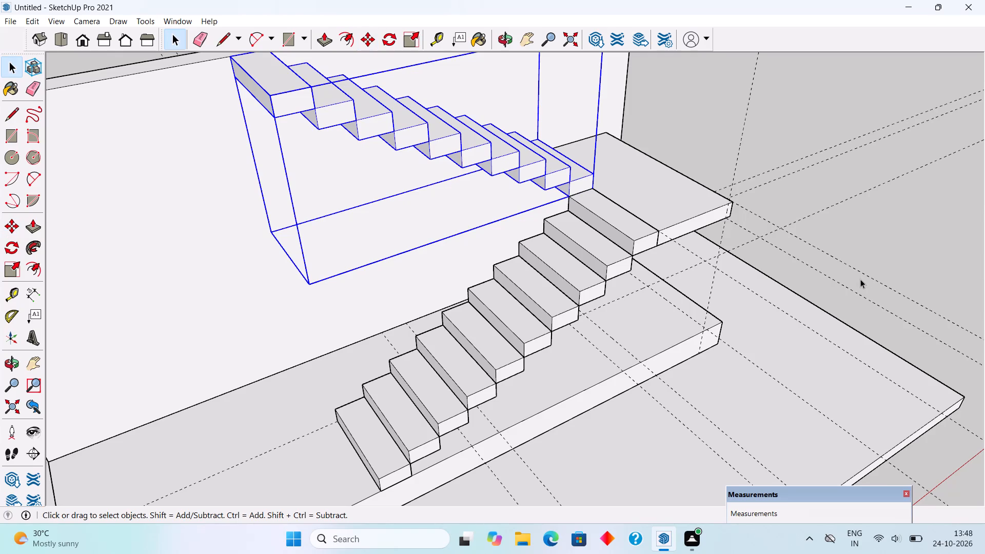
pyautogui.click(860, 278)
# Examine the two stair flights, the landing and the wall from several sides.
pyautogui.moveTo(769, 229); pyautogui.dragTo(735, 218, button='middle')
pyautogui.scroll(-7, 735, 218)
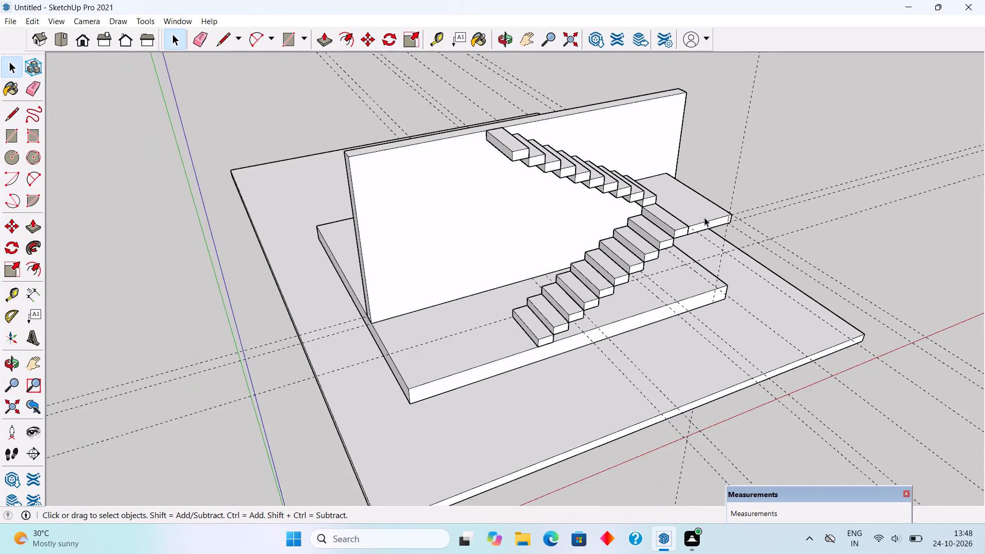
pyautogui.moveTo(659, 214); pyautogui.dragTo(450, 145, button='middle')
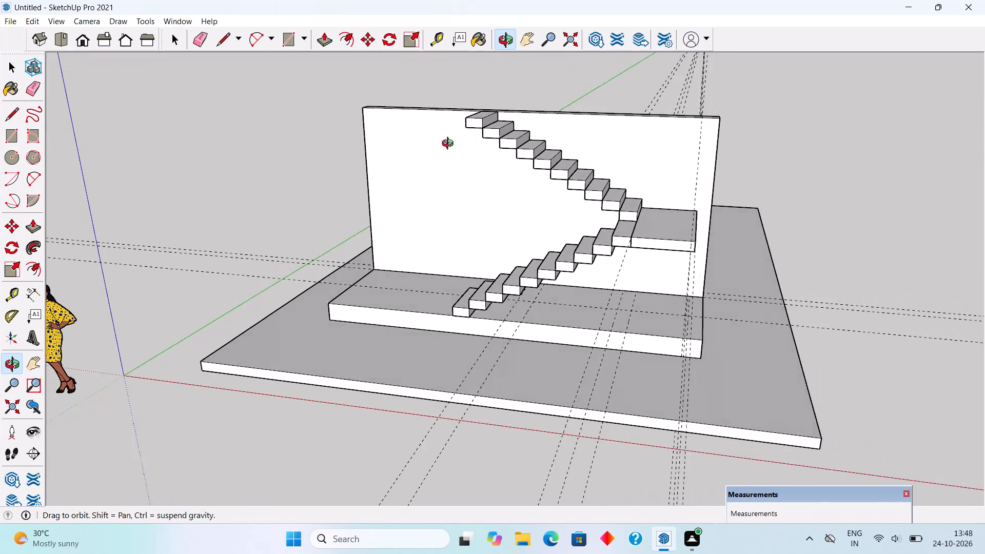
pyautogui.moveTo(450, 145); pyautogui.dragTo(393, 142, button='middle')
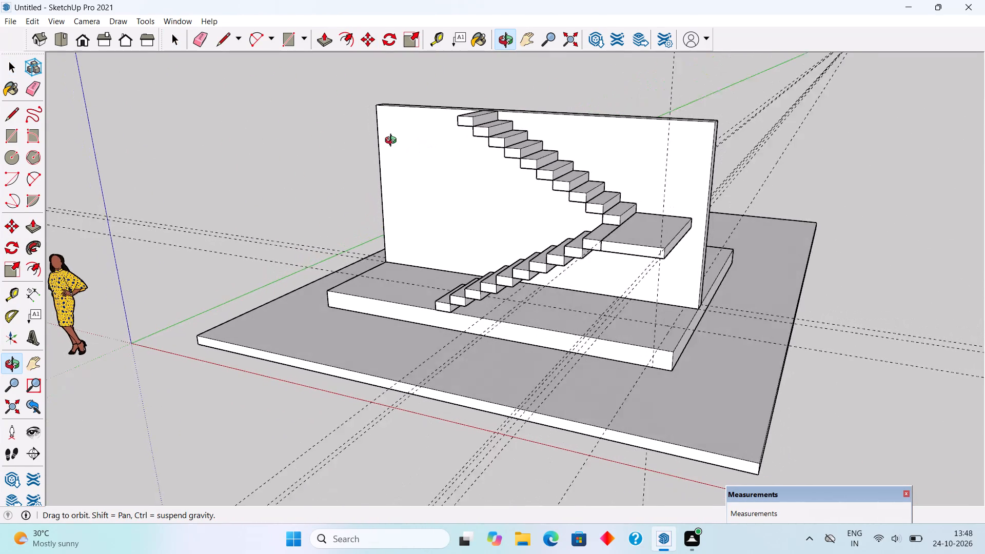
pyautogui.moveTo(393, 142); pyautogui.dragTo(380, 142, button='middle')
pyautogui.moveTo(601, 234); pyautogui.dragTo(597, 226, button='middle')
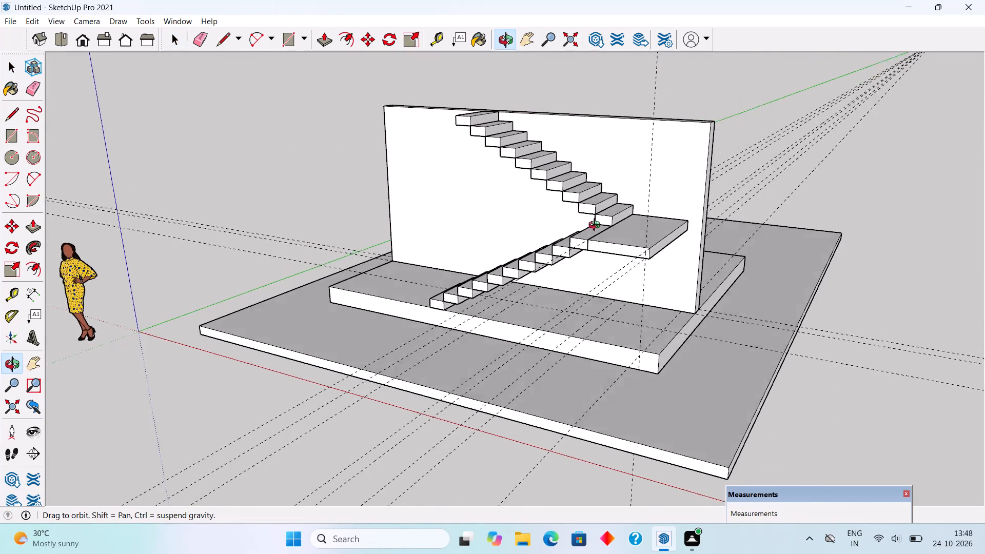
pyautogui.moveTo(597, 226); pyautogui.dragTo(332, 225, button='middle')
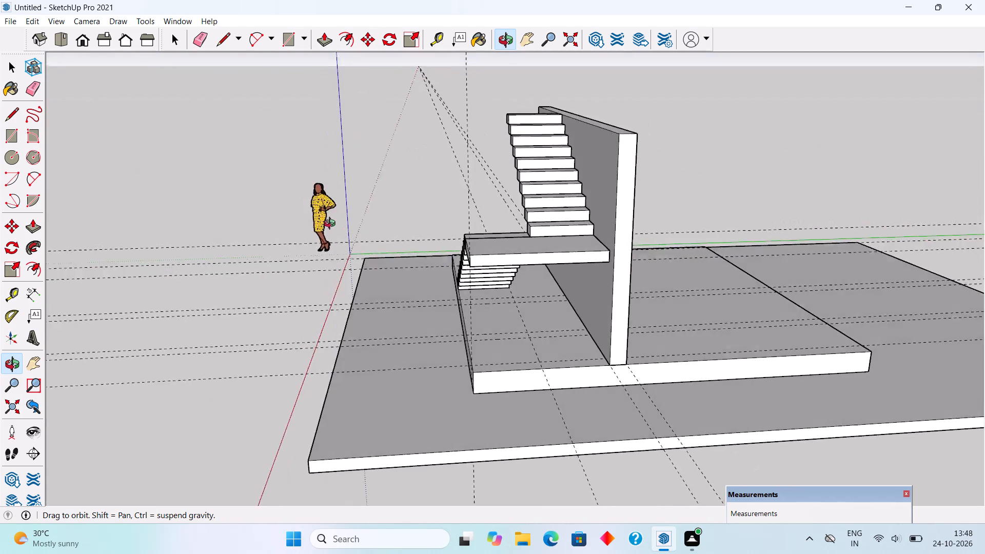
pyautogui.moveTo(332, 225); pyautogui.dragTo(842, 300, button='middle')
pyautogui.moveTo(527, 255); pyautogui.dragTo(636, 286, button='middle')
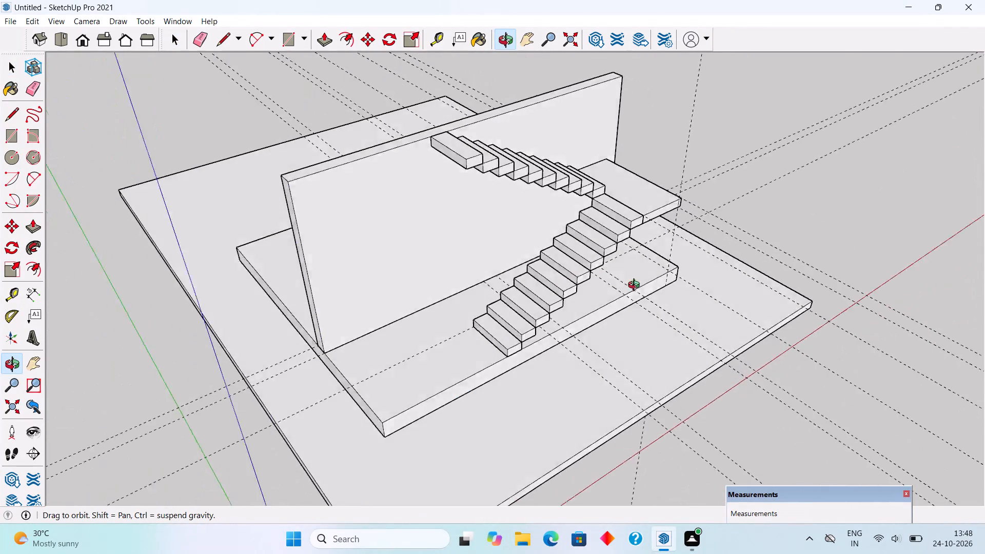
pyautogui.moveTo(636, 286); pyautogui.dragTo(557, 261, button='middle')
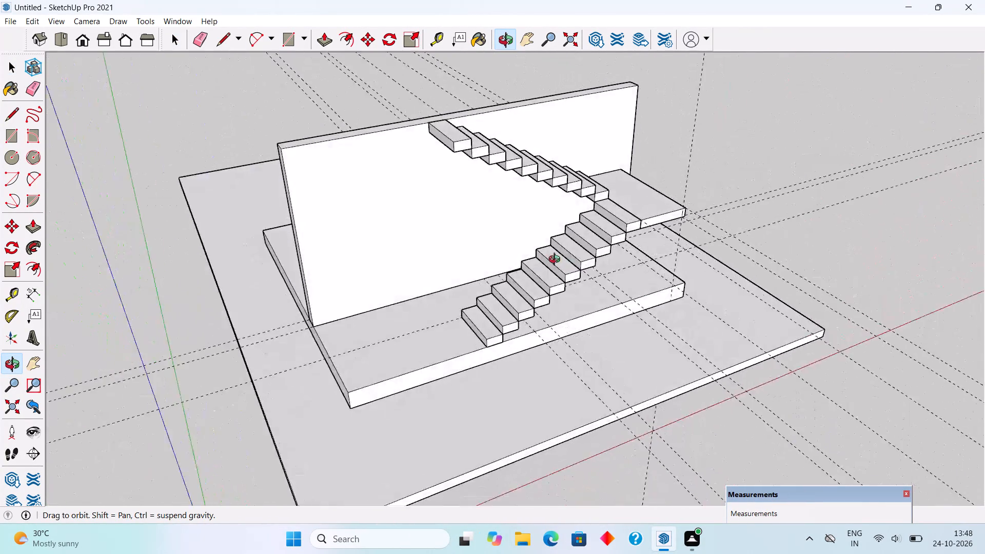
pyautogui.moveTo(557, 261); pyautogui.dragTo(471, 281, button='middle')
pyautogui.scroll(1, 588, 229)
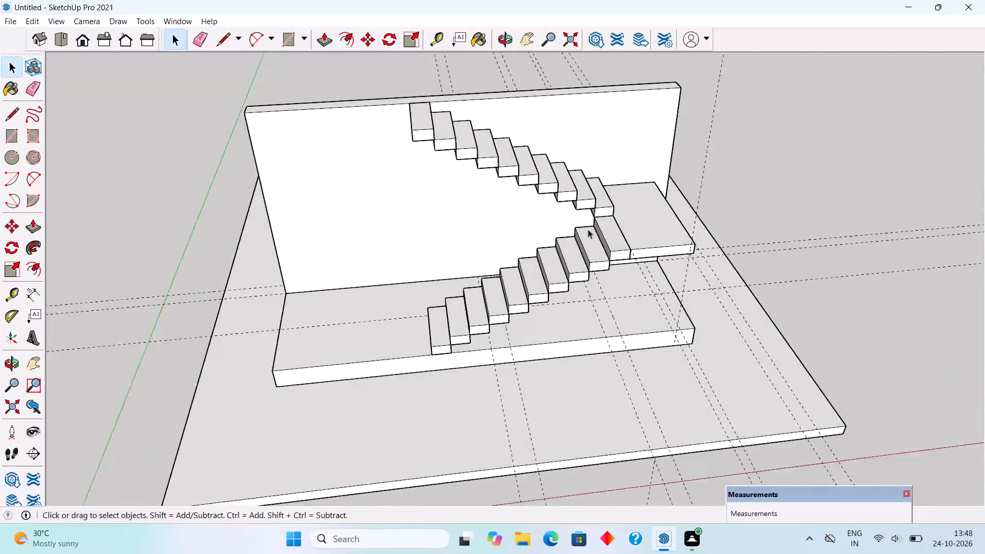
# Move the upper staircase group 6" down, from its lowest step's top outer corner to the corner directly below on the landing.
pyautogui.scroll(3, 588, 229)
pyautogui.moveTo(620, 196); pyautogui.dragTo(293, 200, button='middle')
pyautogui.scroll(3, 490, 235)
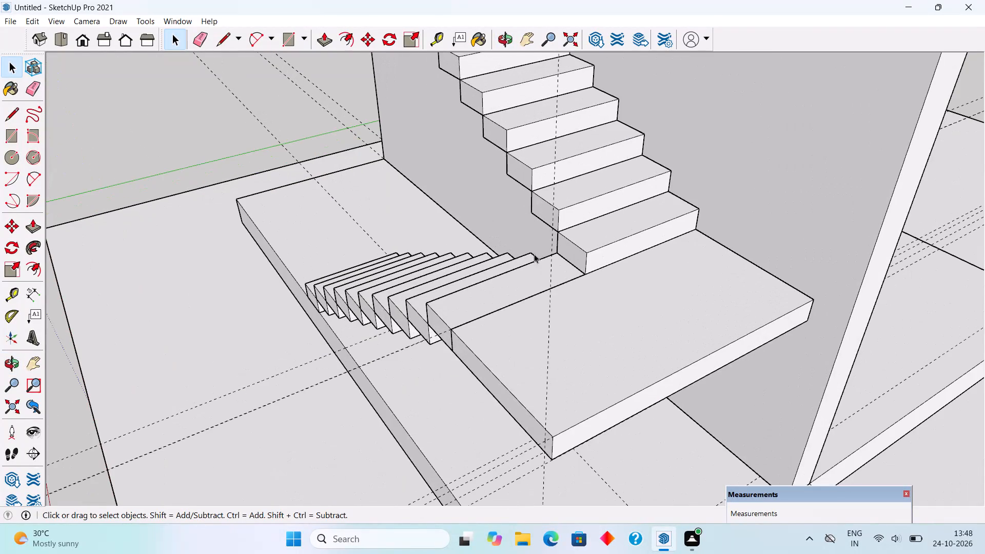
pyautogui.click(572, 232)
pyautogui.scroll(7, 581, 266)
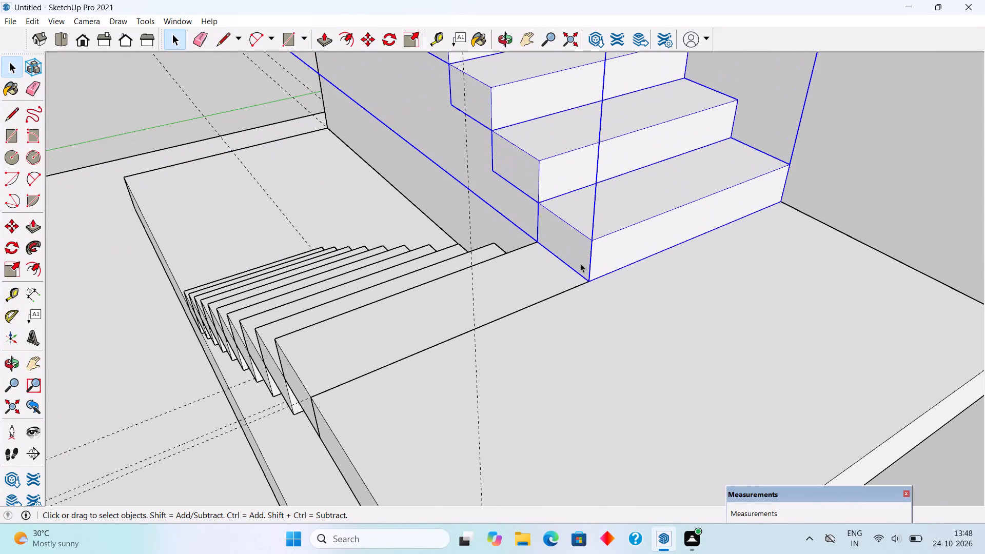
pyautogui.press('m')
pyautogui.click(594, 241)
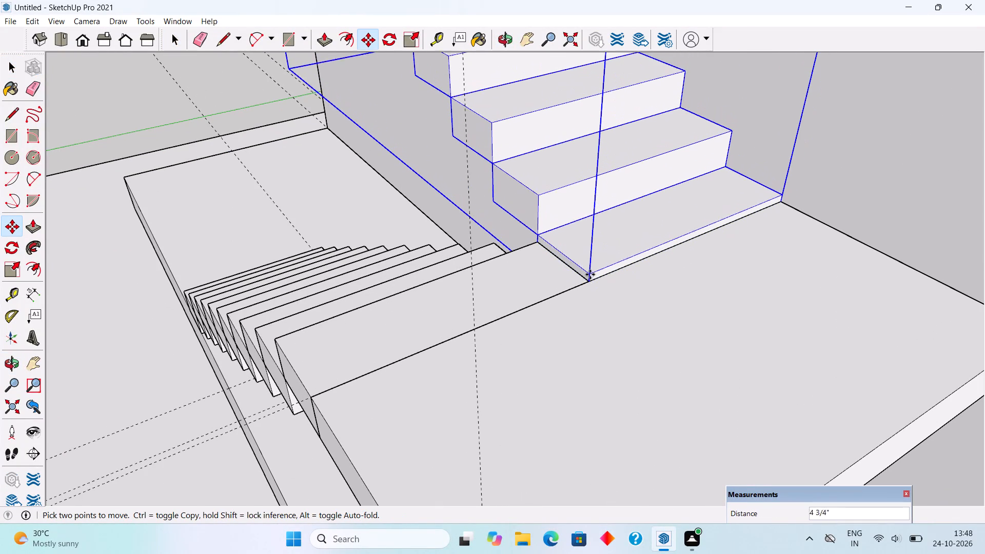
pyautogui.click(588, 281)
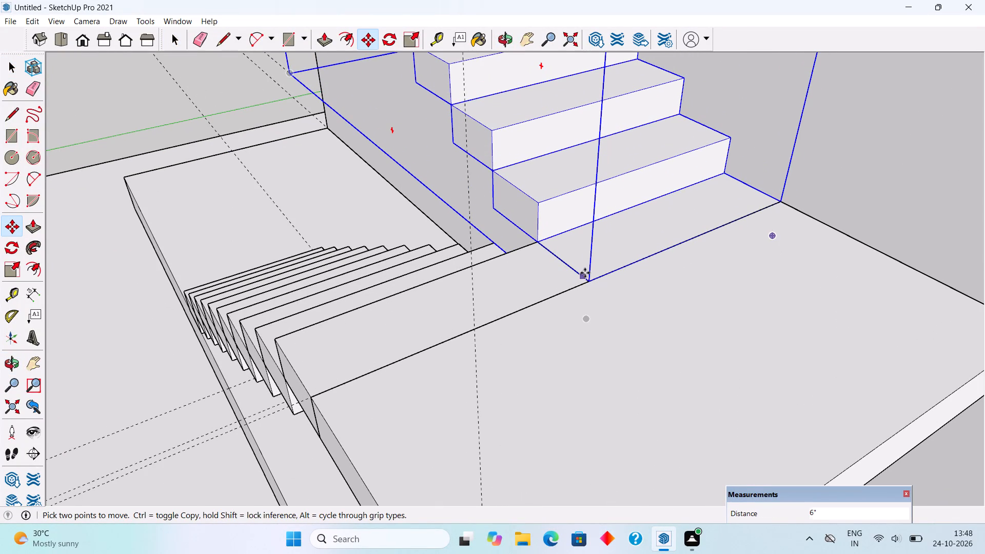
pyautogui.press('space')
# Examine the lowered upper flight, the landing, the lower flight and the wall from several sides.
pyautogui.scroll(-13, 585, 272)
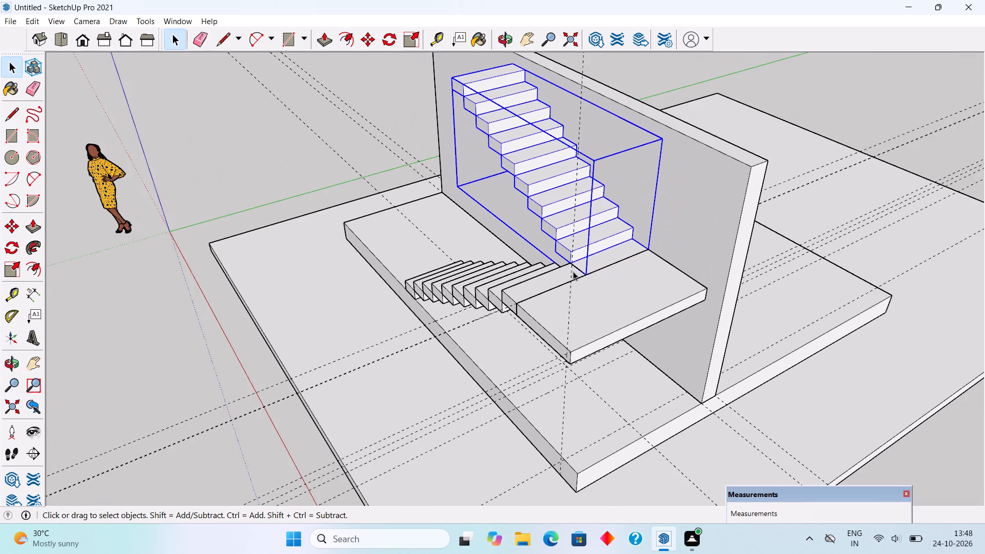
pyautogui.click(198, 314)
pyautogui.moveTo(618, 314); pyautogui.dragTo(604, 232, button='middle')
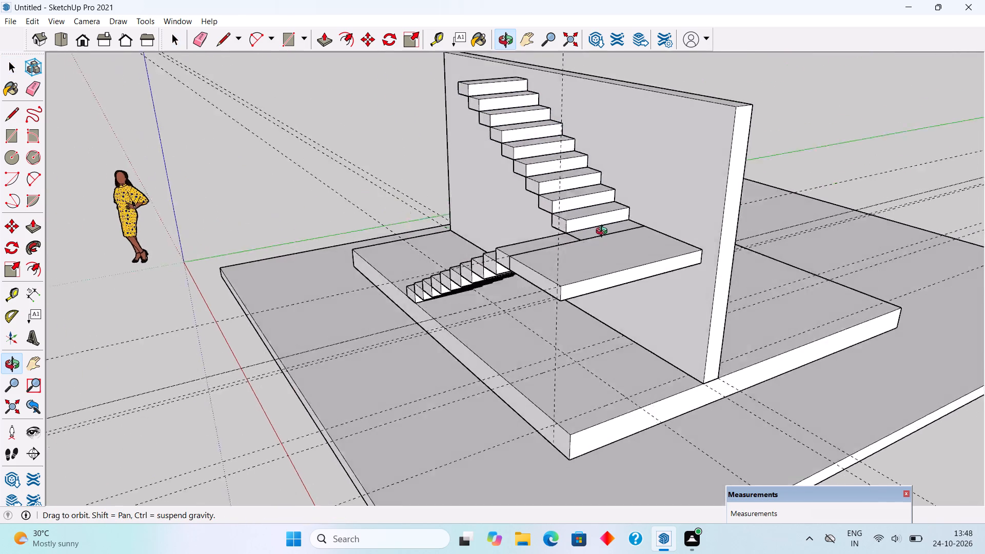
pyautogui.moveTo(604, 232); pyautogui.dragTo(745, 324, button='middle')
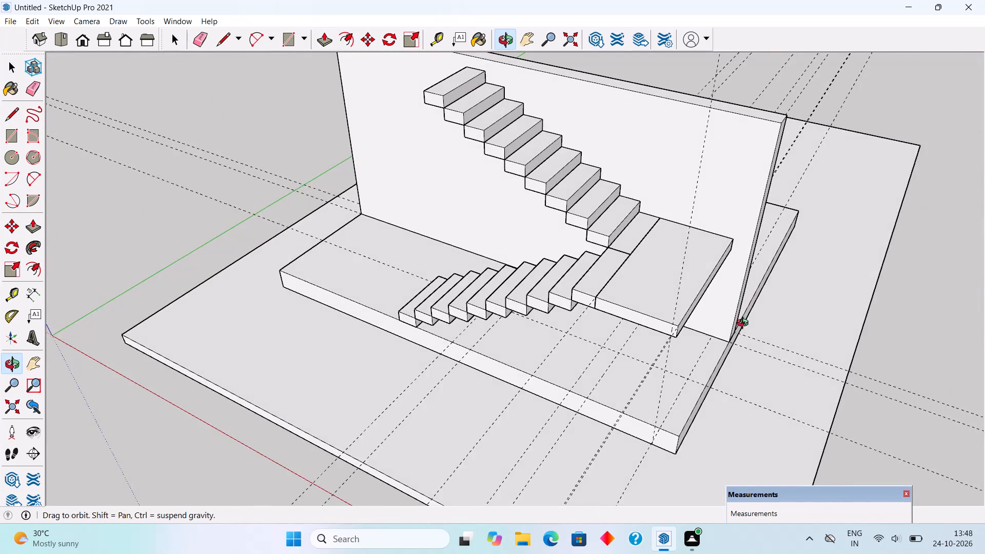
pyautogui.moveTo(745, 324); pyautogui.dragTo(820, 300, button='middle')
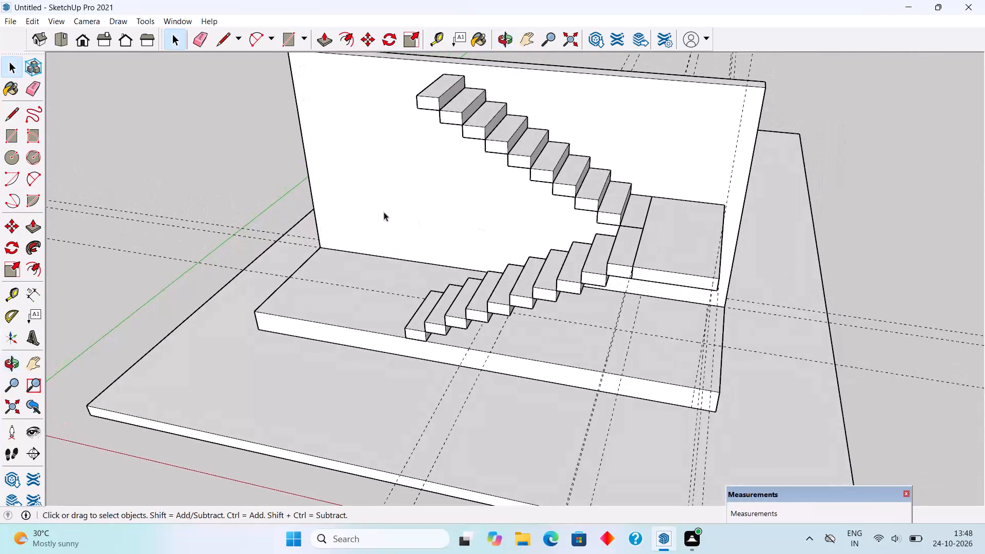
pyautogui.scroll(-3, 708, 234)
pyautogui.moveTo(428, 238); pyautogui.dragTo(705, 253, button='middle')
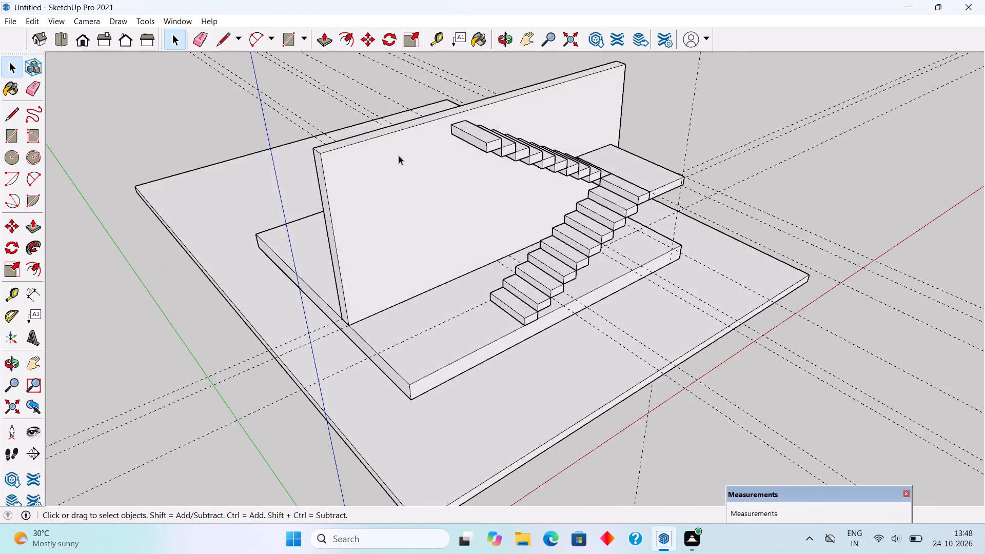
pyautogui.scroll(2, 398, 152)
pyautogui.moveTo(391, 145); pyautogui.dragTo(307, 103, button='middle')
pyautogui.moveTo(277, 115); pyautogui.dragTo(249, 124, button='middle')
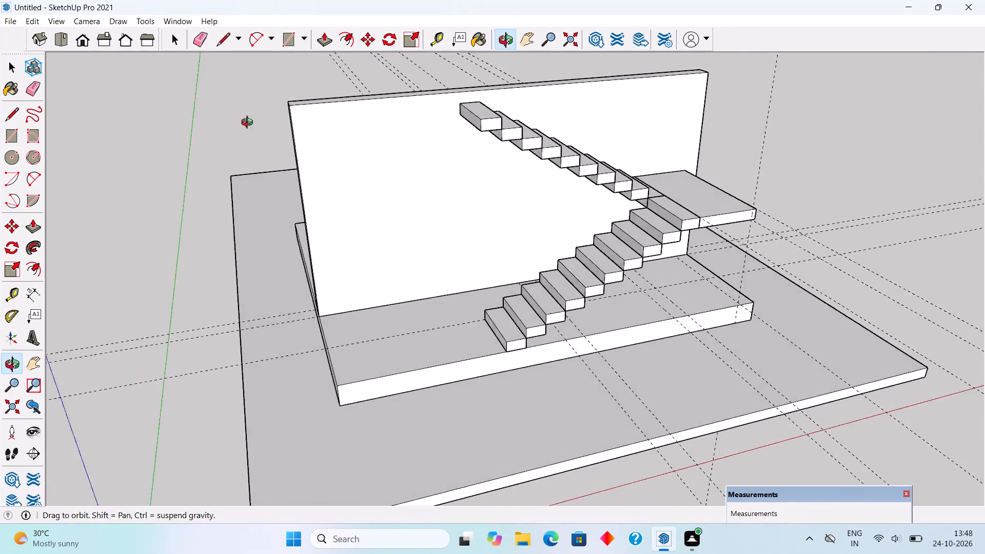
pyautogui.moveTo(249, 124); pyautogui.dragTo(233, 124, button='middle')
pyautogui.scroll(-1, 265, 174)
pyautogui.moveTo(321, 233); pyautogui.dragTo(286, 151, button='middle')
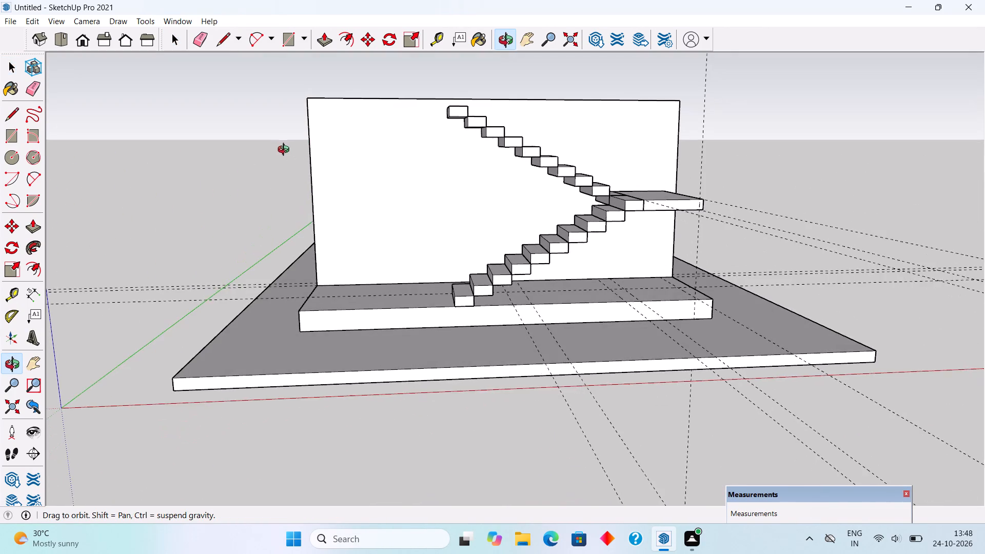
pyautogui.moveTo(286, 151); pyautogui.dragTo(286, 157, button='middle')
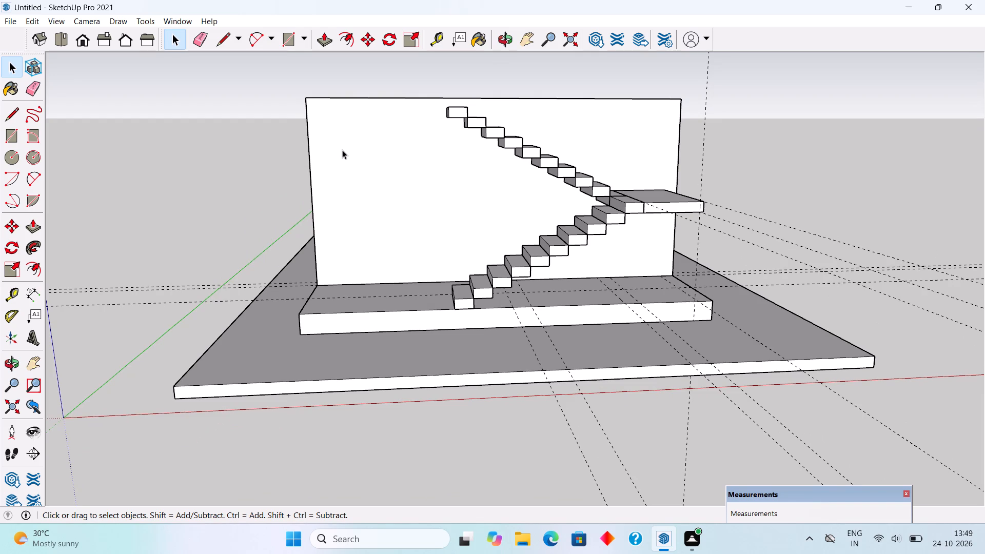
pyautogui.moveTo(551, 208); pyautogui.dragTo(712, 197, button='middle')
pyautogui.moveTo(554, 234); pyautogui.dragTo(525, 208, button='middle')
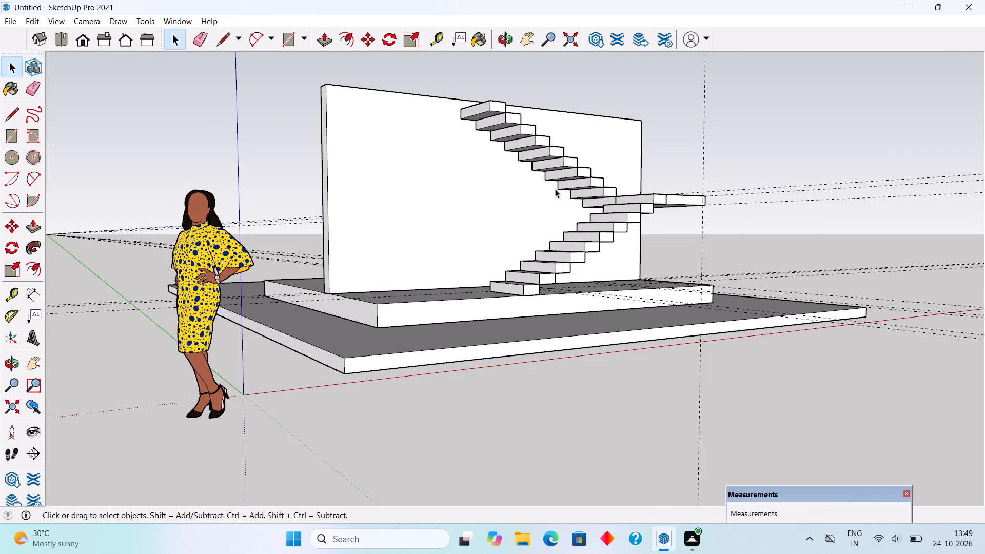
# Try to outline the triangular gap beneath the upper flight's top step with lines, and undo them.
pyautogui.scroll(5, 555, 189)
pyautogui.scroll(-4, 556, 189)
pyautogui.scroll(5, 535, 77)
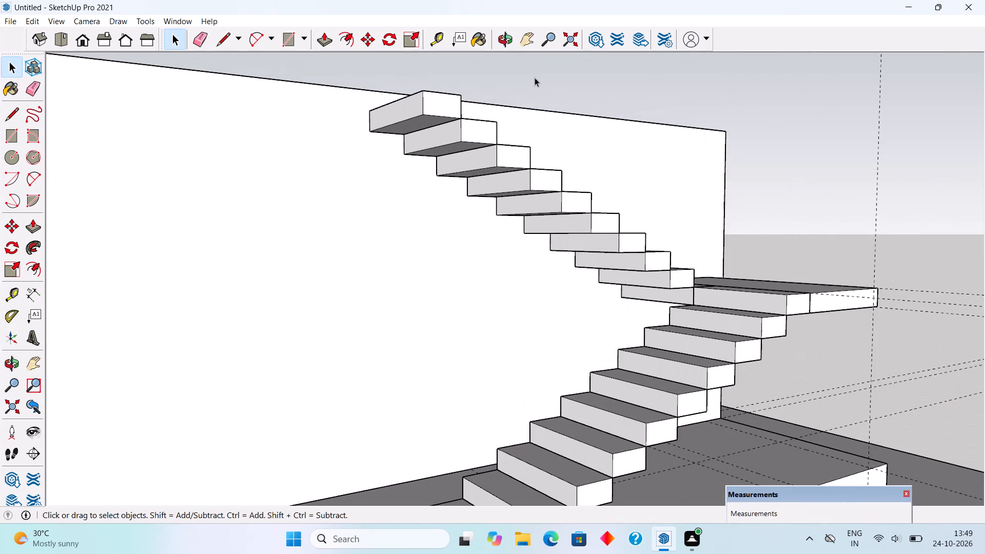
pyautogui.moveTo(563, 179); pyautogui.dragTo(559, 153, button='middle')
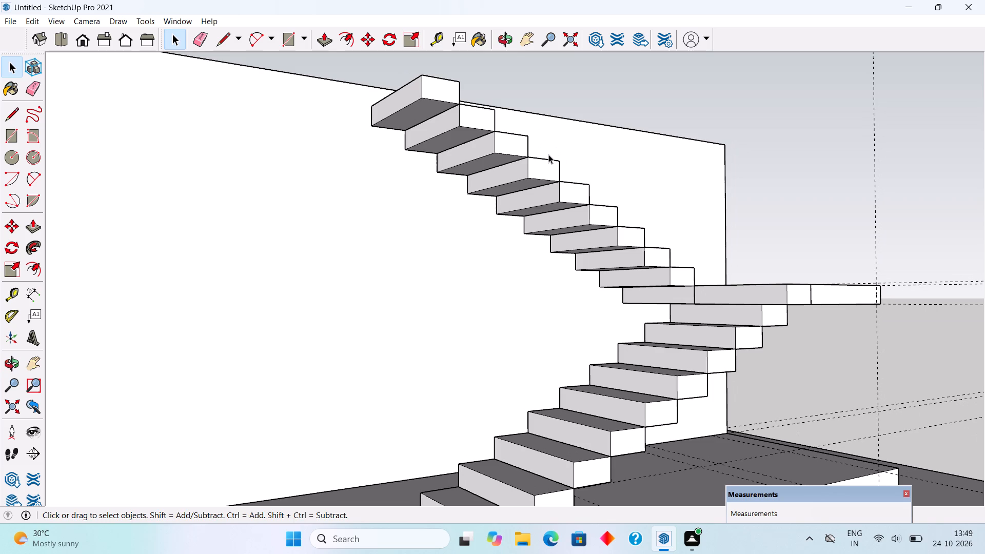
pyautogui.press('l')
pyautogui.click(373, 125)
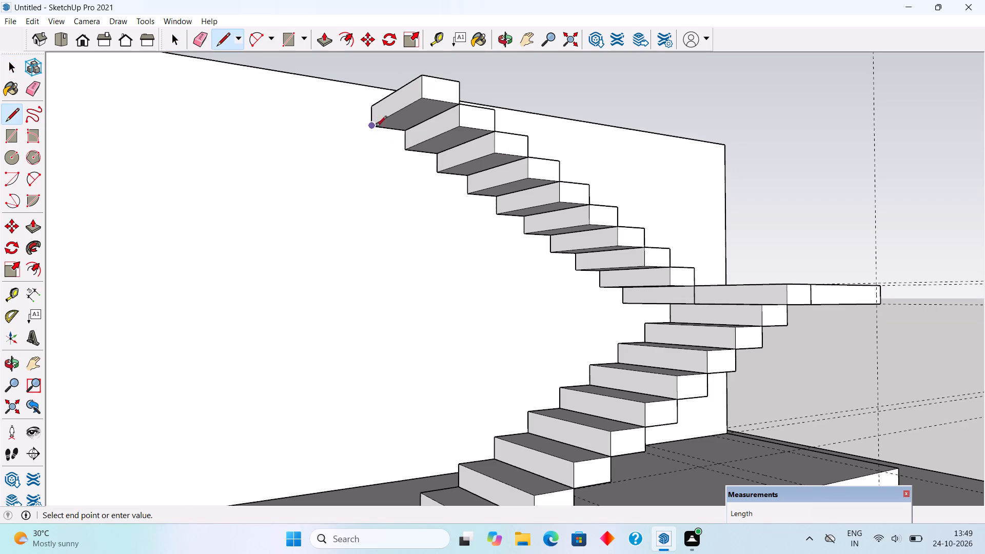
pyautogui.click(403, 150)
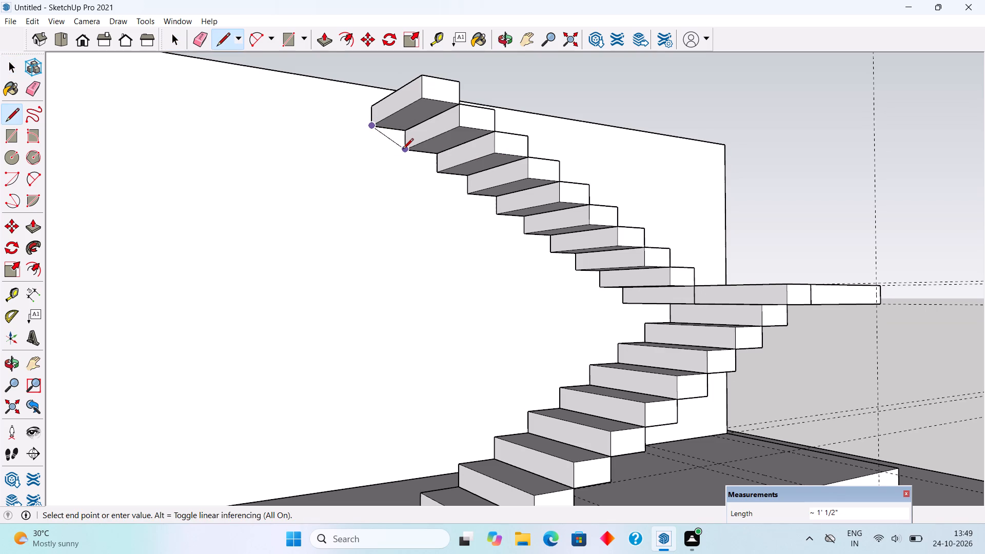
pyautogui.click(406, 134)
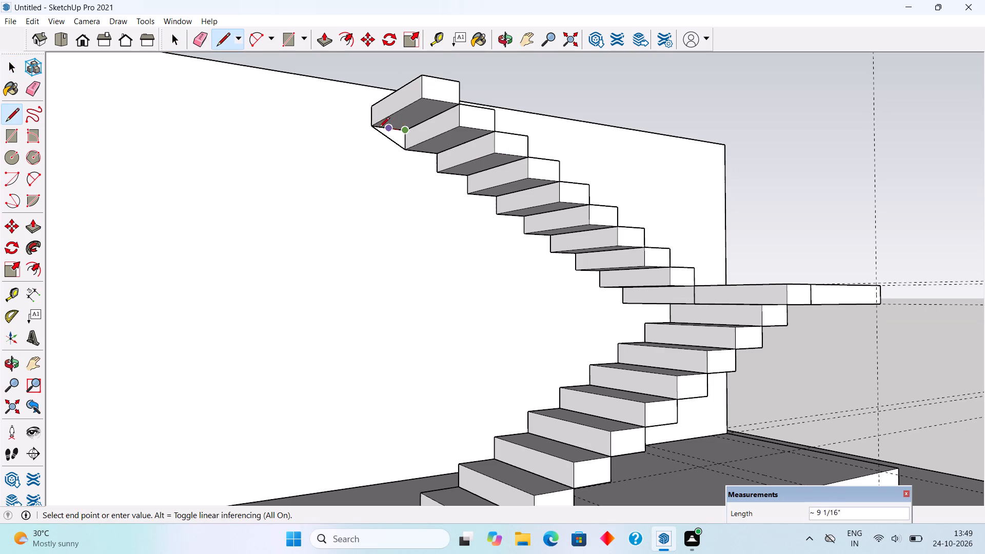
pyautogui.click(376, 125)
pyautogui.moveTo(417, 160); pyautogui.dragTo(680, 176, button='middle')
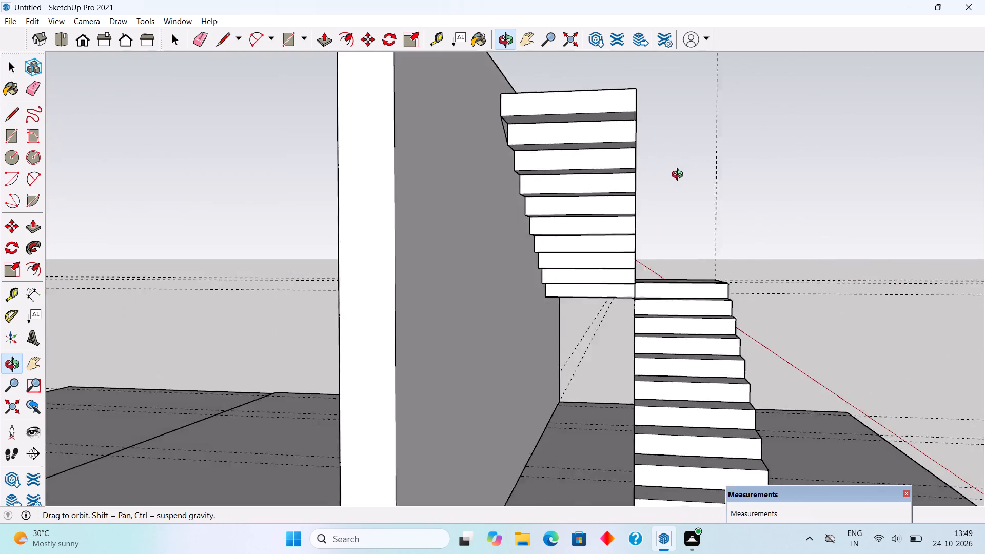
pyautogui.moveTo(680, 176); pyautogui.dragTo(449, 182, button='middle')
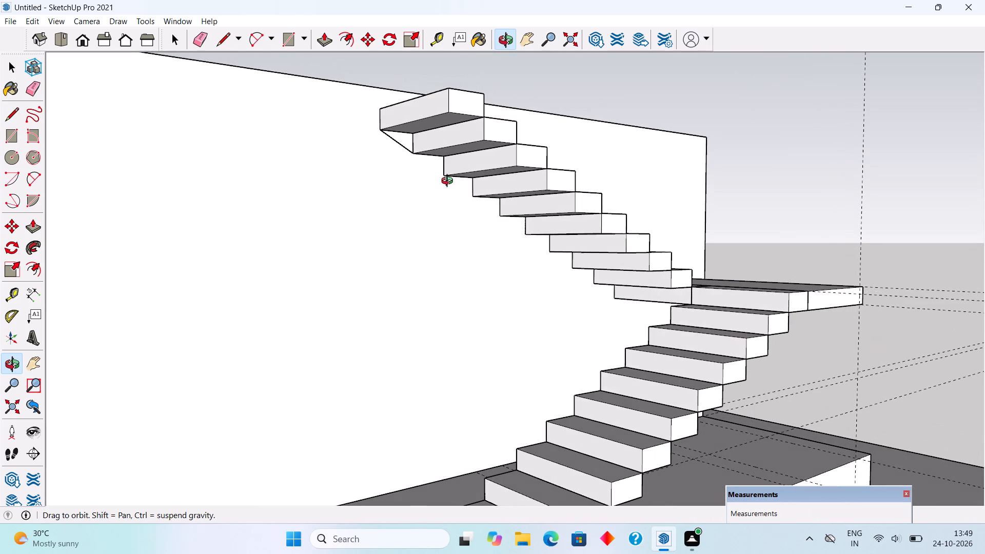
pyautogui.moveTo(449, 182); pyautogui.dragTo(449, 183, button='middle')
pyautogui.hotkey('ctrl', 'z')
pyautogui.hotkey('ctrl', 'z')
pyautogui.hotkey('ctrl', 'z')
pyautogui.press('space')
# Draw the sloped underside line through the bottom outer corners of the upper flight's steps, from the top step down to the lower flight's top step.
pyautogui.moveTo(395, 206); pyautogui.dragTo(269, 266, button='middle')
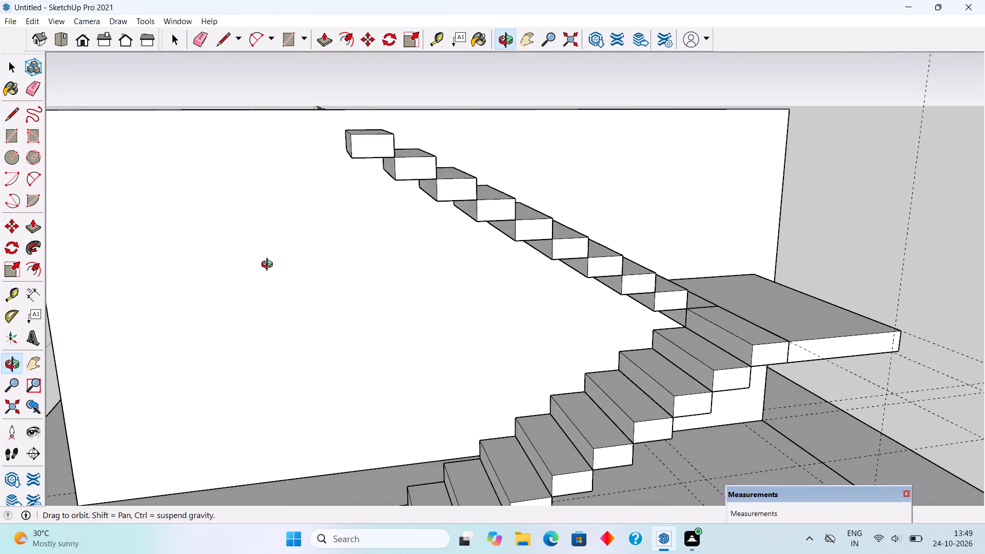
pyautogui.moveTo(269, 266); pyautogui.dragTo(228, 271, button='middle')
pyautogui.moveTo(320, 245); pyautogui.dragTo(272, 230, button='middle')
pyautogui.press('l')
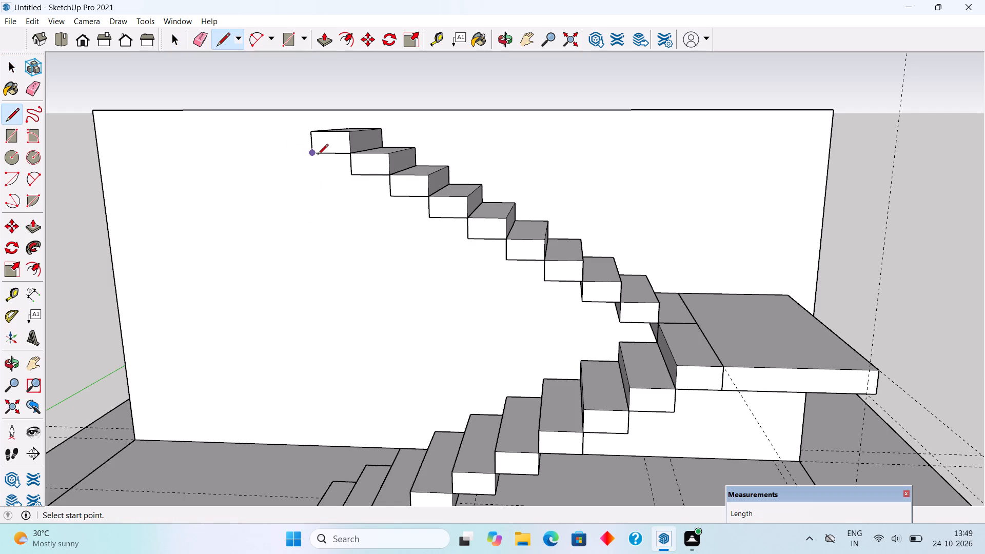
pyautogui.click(318, 156)
pyautogui.click(353, 175)
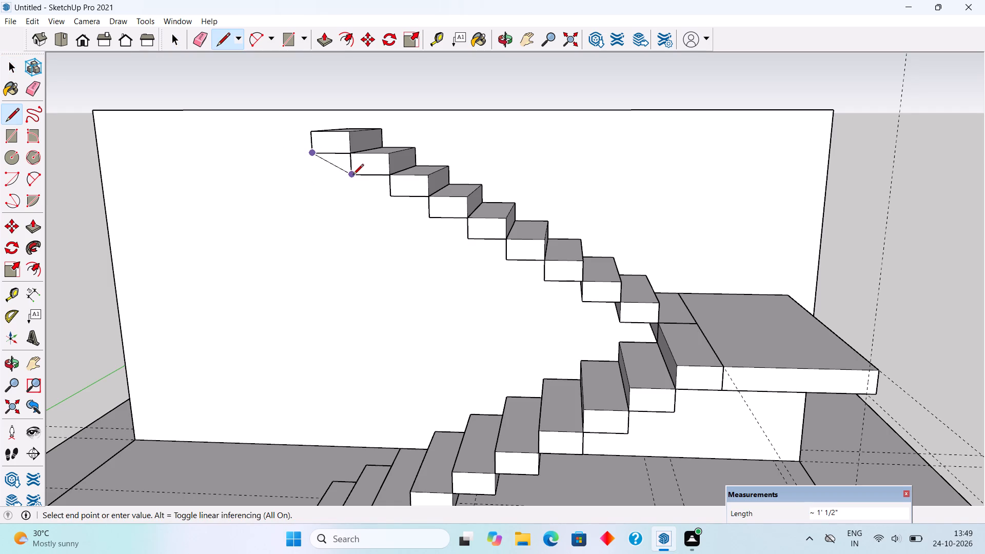
pyautogui.click(395, 194)
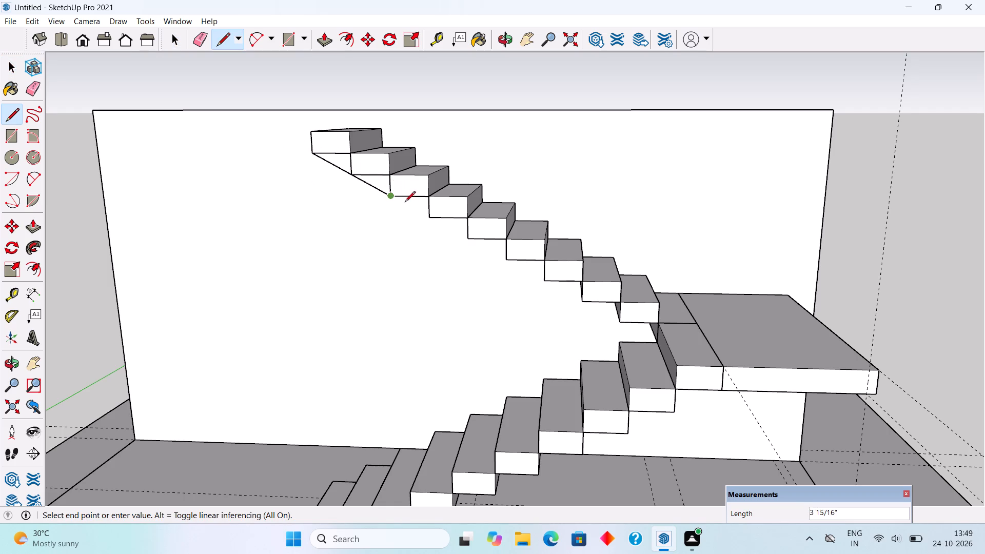
pyautogui.click(429, 217)
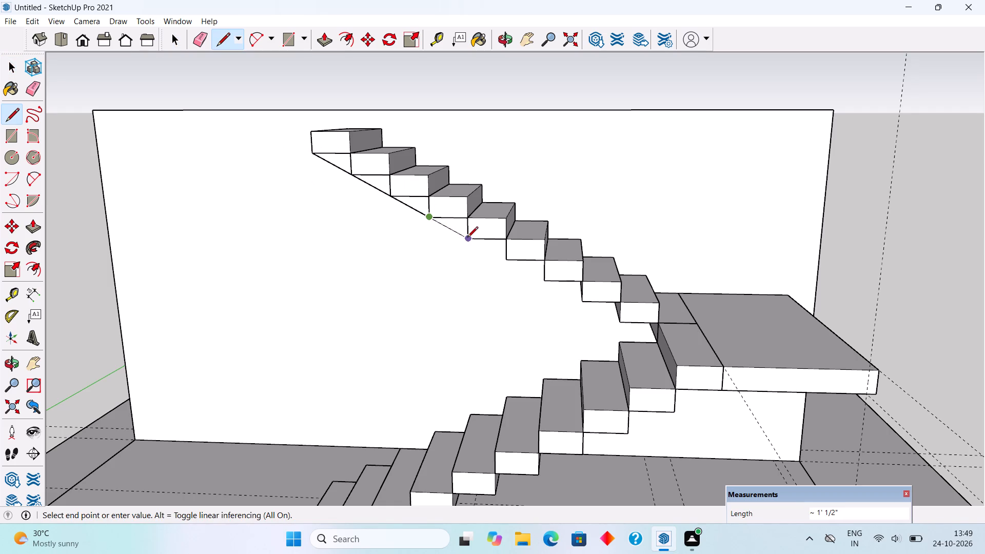
pyautogui.click(468, 238)
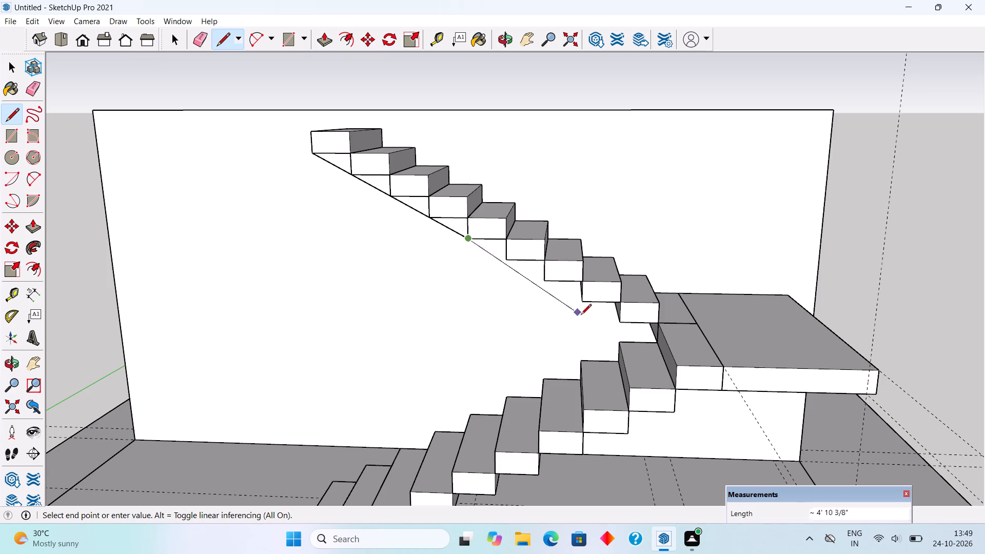
pyautogui.click(621, 323)
pyautogui.click(661, 343)
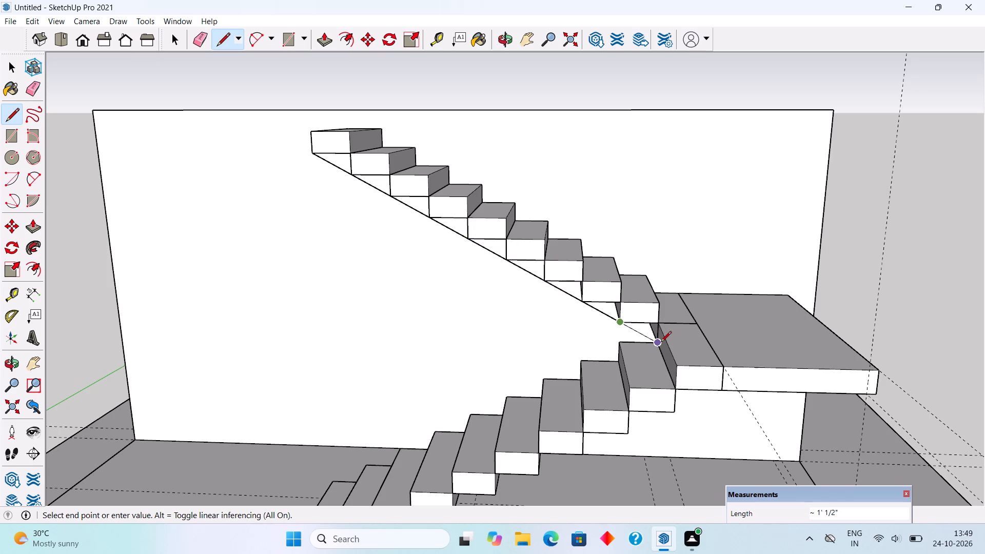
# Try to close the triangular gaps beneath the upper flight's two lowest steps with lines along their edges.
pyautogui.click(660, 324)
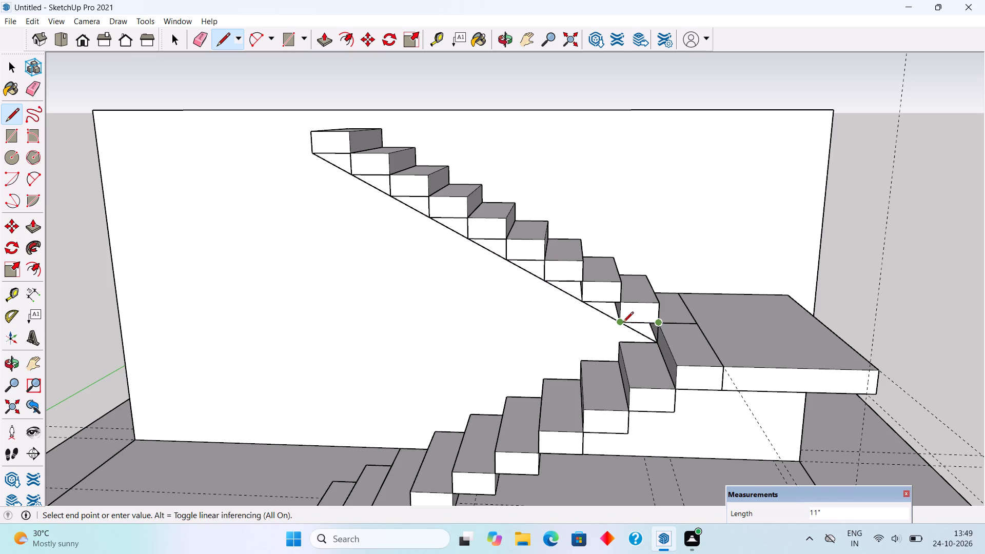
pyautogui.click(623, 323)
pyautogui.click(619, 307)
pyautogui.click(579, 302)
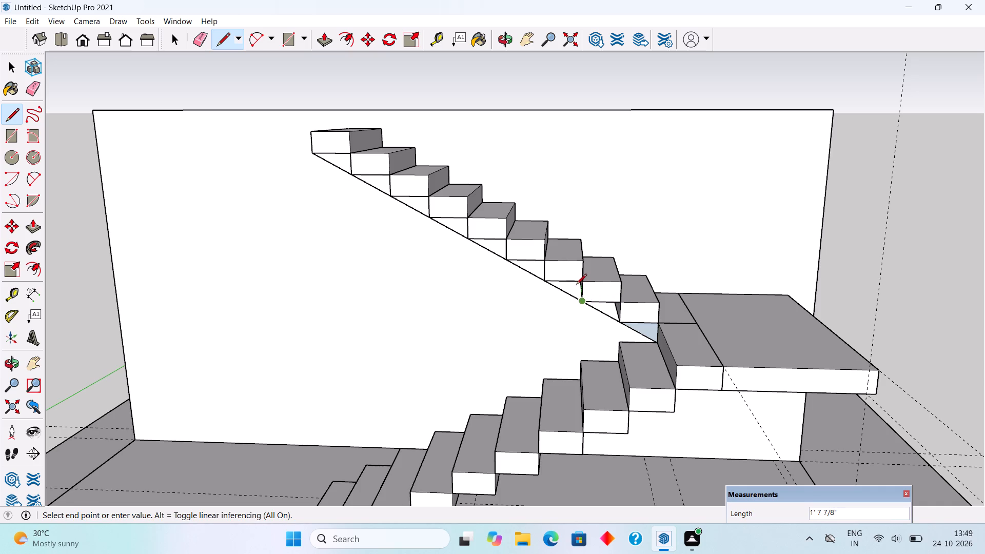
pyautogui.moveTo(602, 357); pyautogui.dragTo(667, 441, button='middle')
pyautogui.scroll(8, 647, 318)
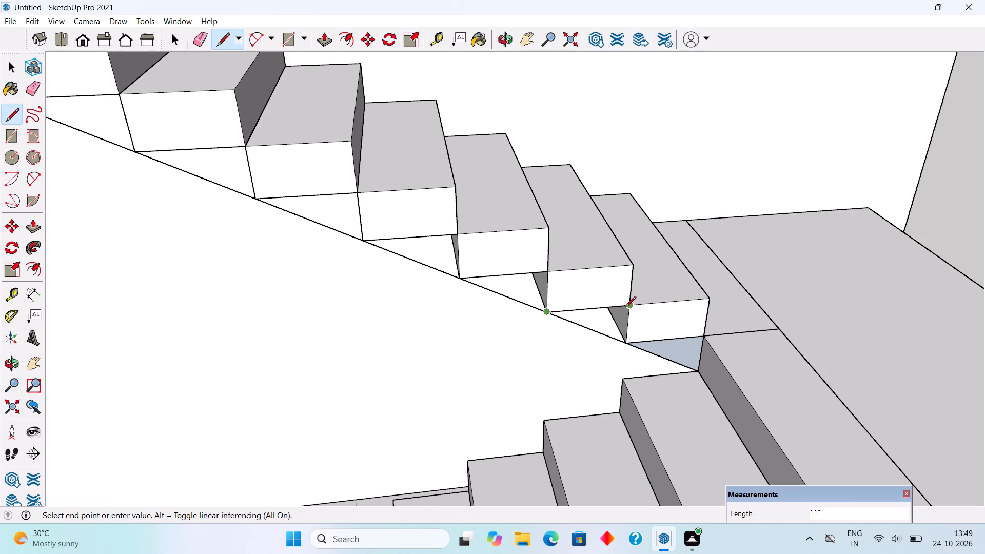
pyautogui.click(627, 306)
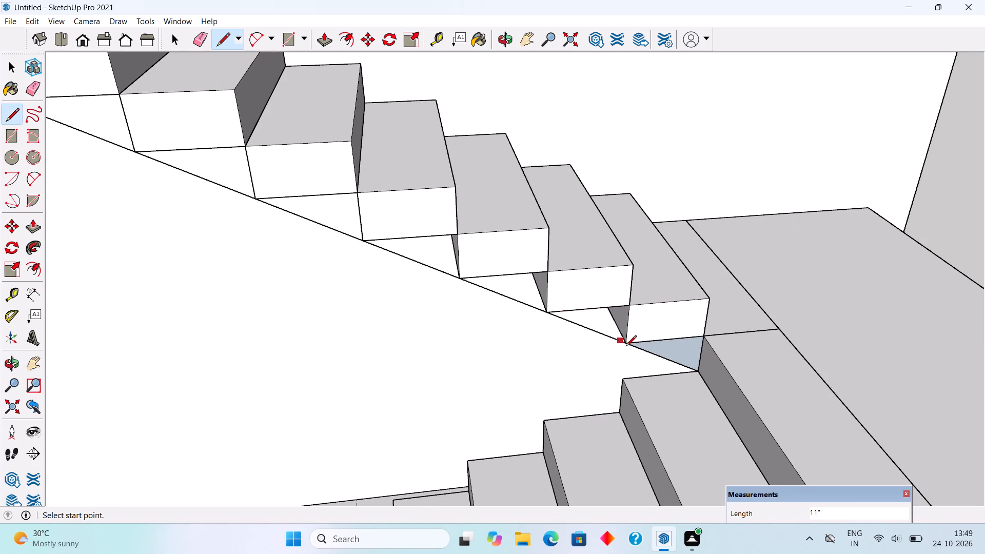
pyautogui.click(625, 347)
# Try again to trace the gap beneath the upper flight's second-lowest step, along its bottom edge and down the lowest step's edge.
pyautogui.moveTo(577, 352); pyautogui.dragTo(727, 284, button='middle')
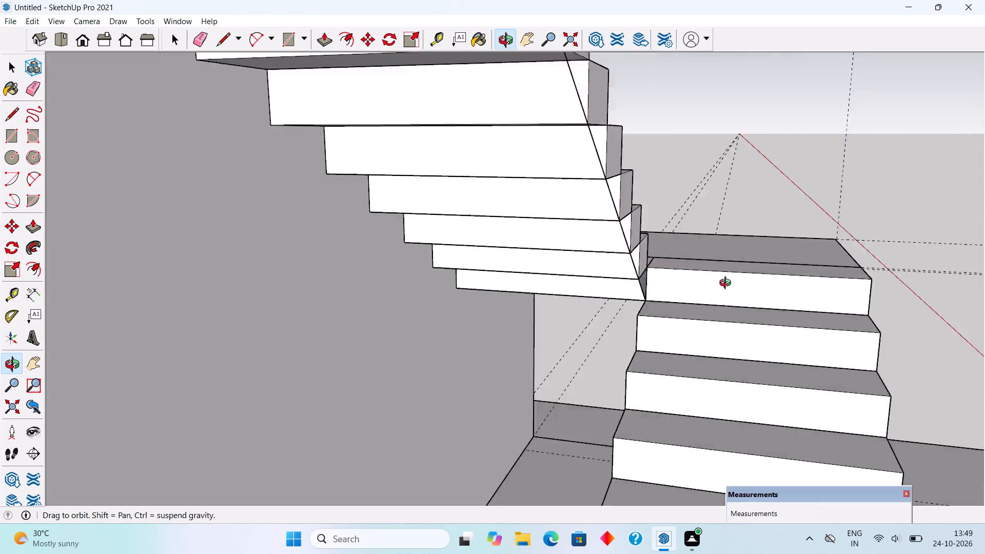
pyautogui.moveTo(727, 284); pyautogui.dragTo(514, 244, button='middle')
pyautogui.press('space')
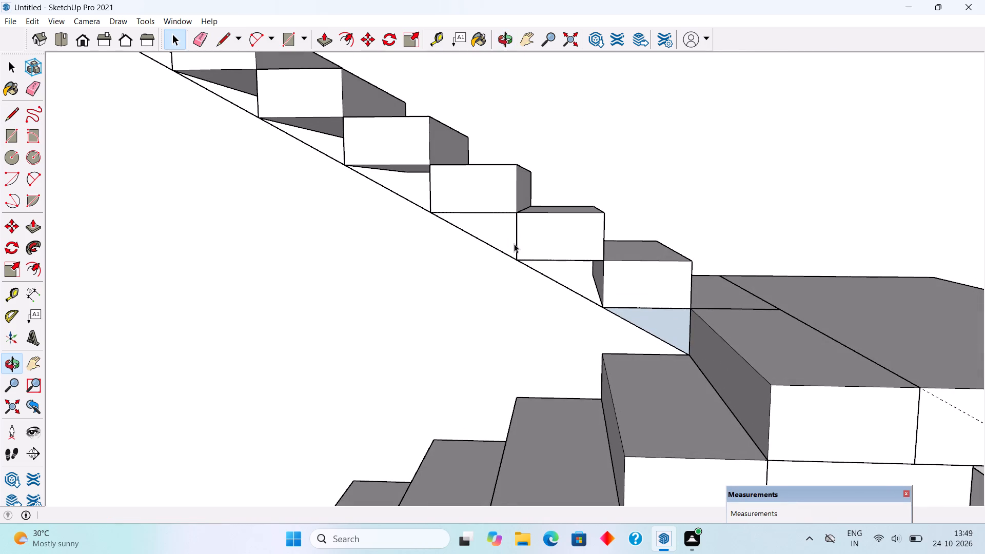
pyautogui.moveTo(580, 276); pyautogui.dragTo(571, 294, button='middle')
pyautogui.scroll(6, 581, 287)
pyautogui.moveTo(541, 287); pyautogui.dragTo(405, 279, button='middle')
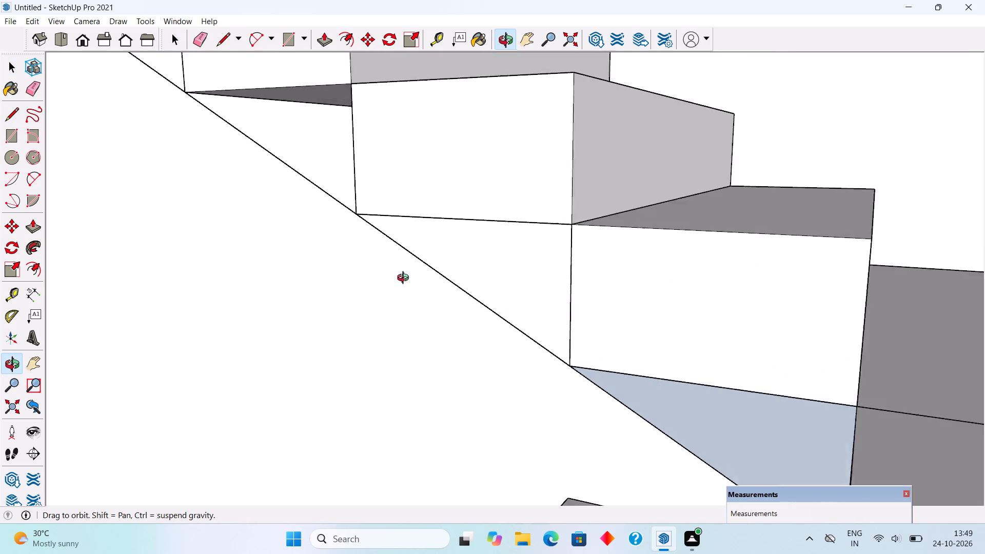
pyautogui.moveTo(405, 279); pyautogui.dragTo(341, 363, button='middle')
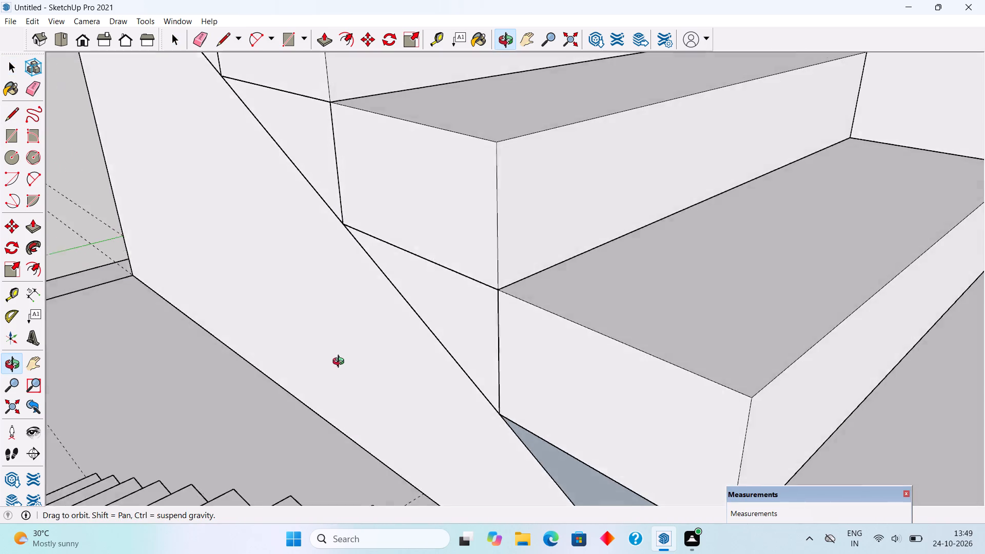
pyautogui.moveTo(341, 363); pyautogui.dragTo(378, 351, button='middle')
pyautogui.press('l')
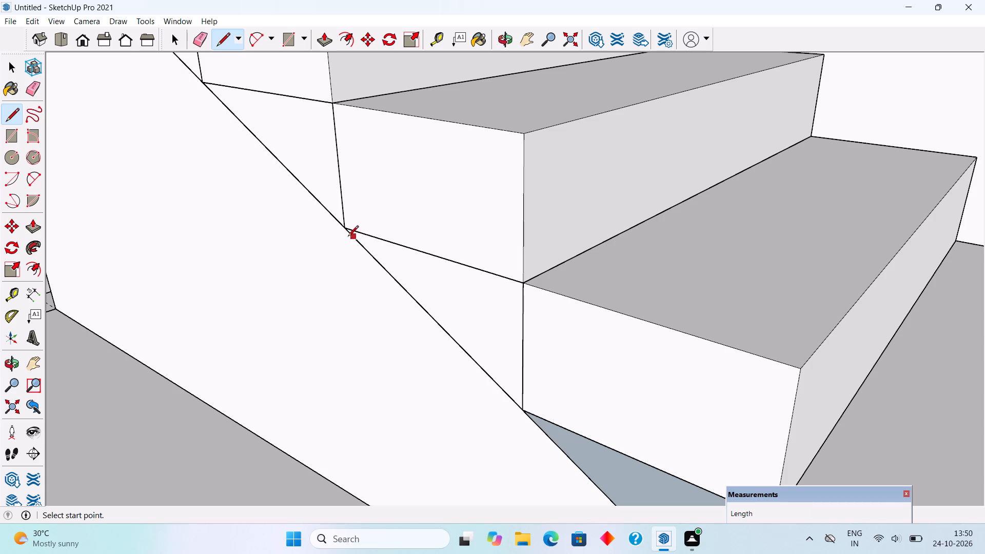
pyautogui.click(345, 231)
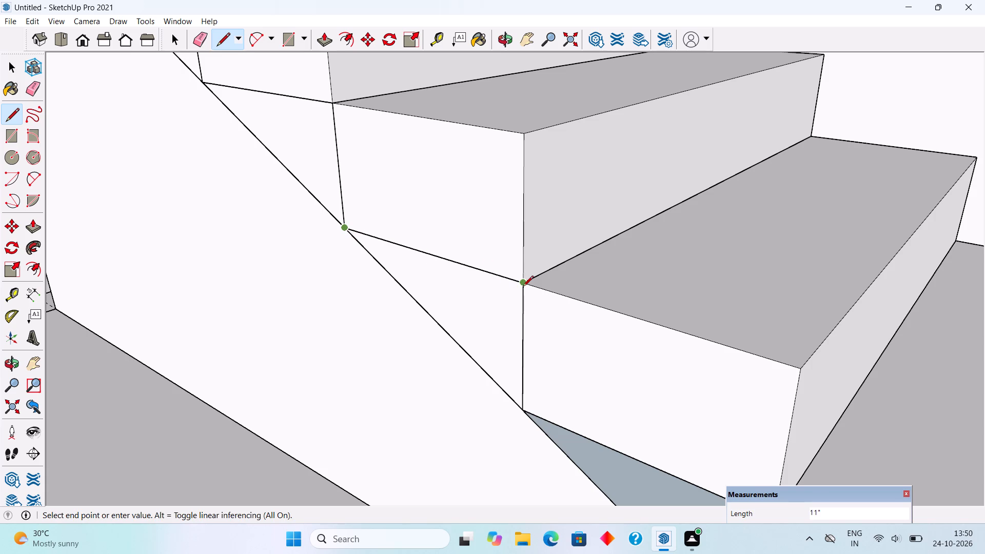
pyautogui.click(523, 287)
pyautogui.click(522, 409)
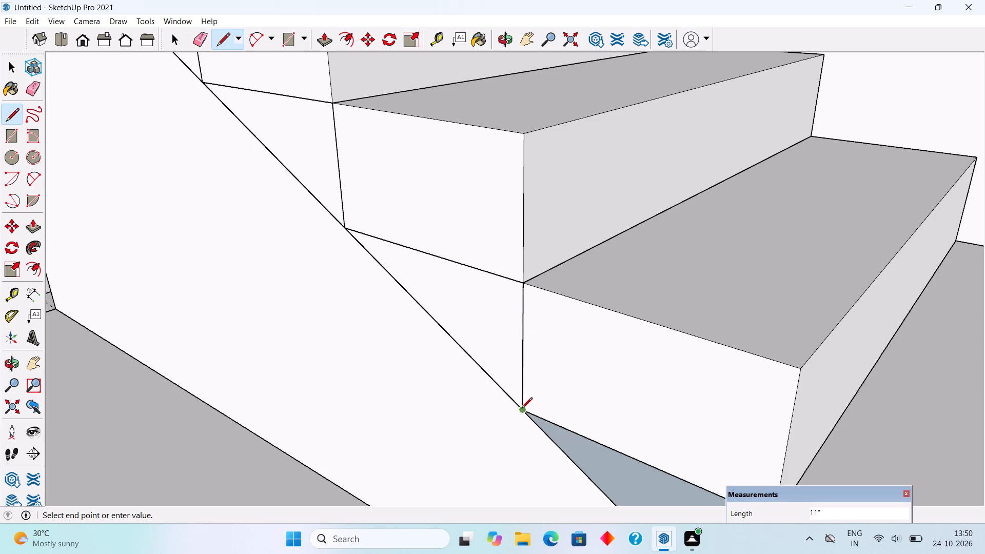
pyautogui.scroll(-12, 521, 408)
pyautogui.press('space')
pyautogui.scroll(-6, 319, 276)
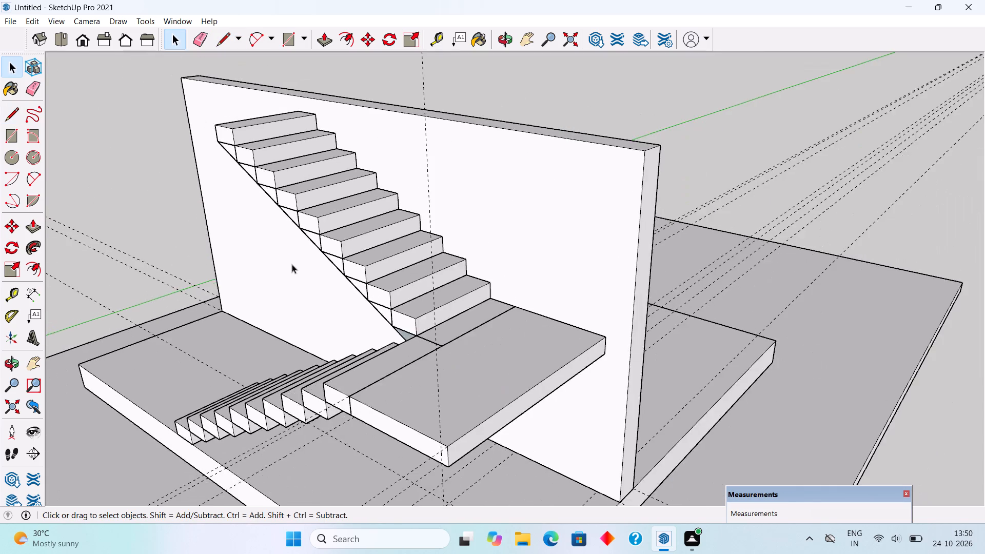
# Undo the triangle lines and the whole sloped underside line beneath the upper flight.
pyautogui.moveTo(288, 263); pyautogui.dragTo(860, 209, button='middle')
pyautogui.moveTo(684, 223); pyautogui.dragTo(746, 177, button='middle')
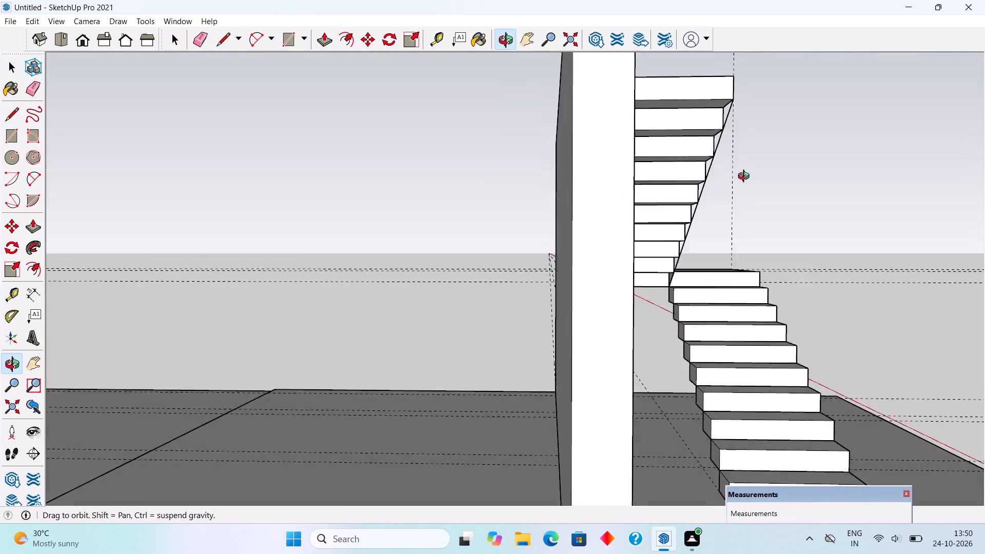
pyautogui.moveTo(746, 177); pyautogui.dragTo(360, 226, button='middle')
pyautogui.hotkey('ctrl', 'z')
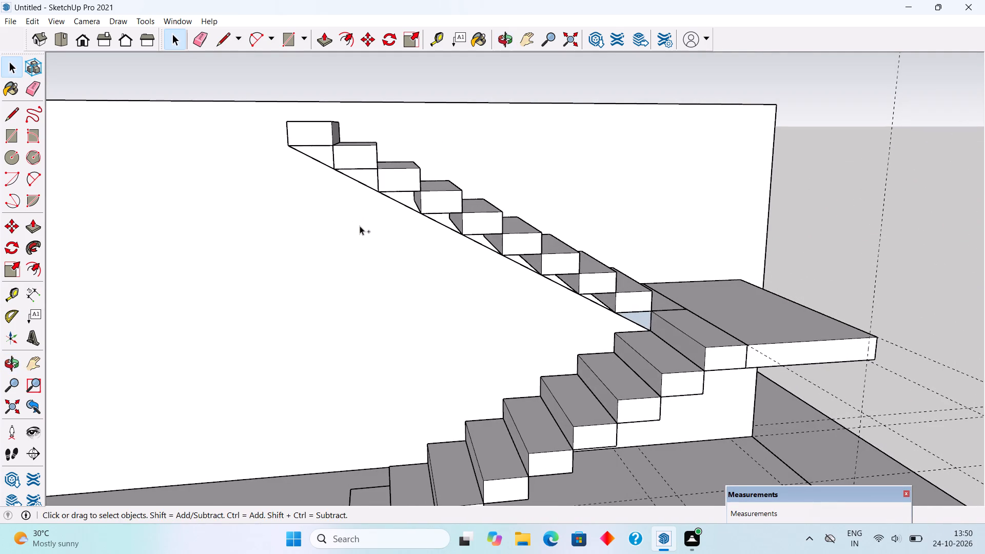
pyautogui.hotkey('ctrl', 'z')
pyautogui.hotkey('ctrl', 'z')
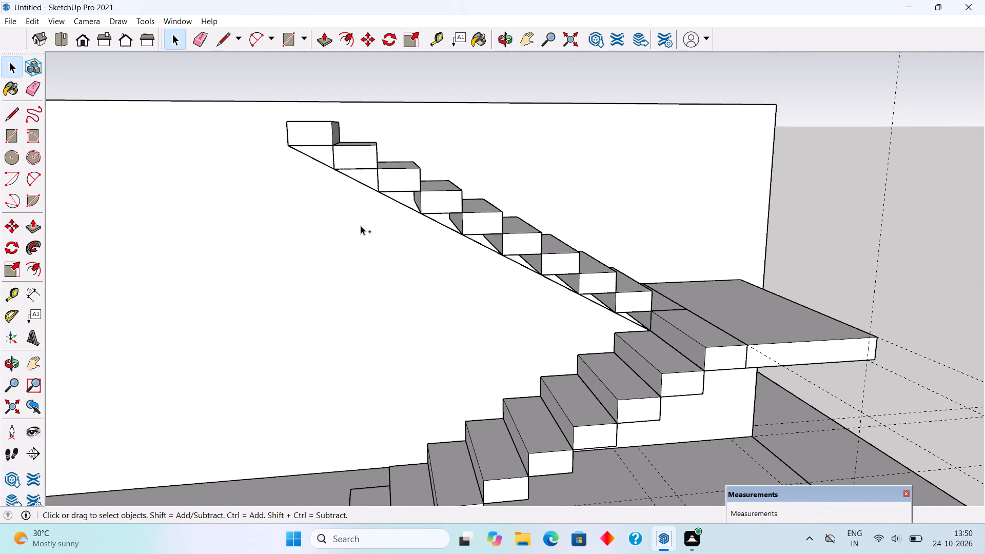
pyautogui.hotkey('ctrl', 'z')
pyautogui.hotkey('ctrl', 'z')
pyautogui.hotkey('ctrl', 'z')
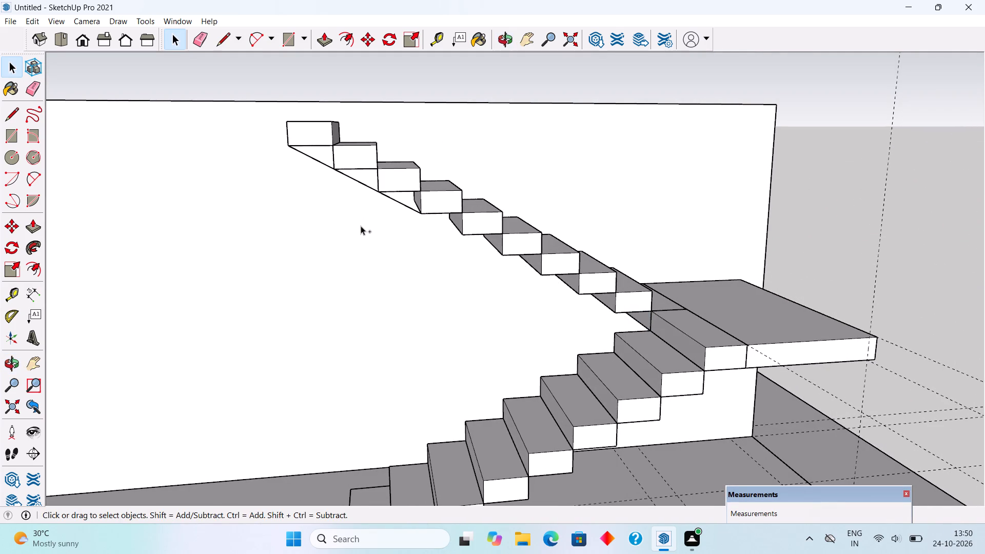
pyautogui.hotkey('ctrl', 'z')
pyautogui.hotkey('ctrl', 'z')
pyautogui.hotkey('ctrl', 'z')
# Outline the triangle beneath the upper flight's top step: slope to the next step's bottom corner, 6" up, and 11" back.
pyautogui.scroll(11, 331, 145)
pyautogui.moveTo(363, 187); pyautogui.dragTo(375, 185, button='middle')
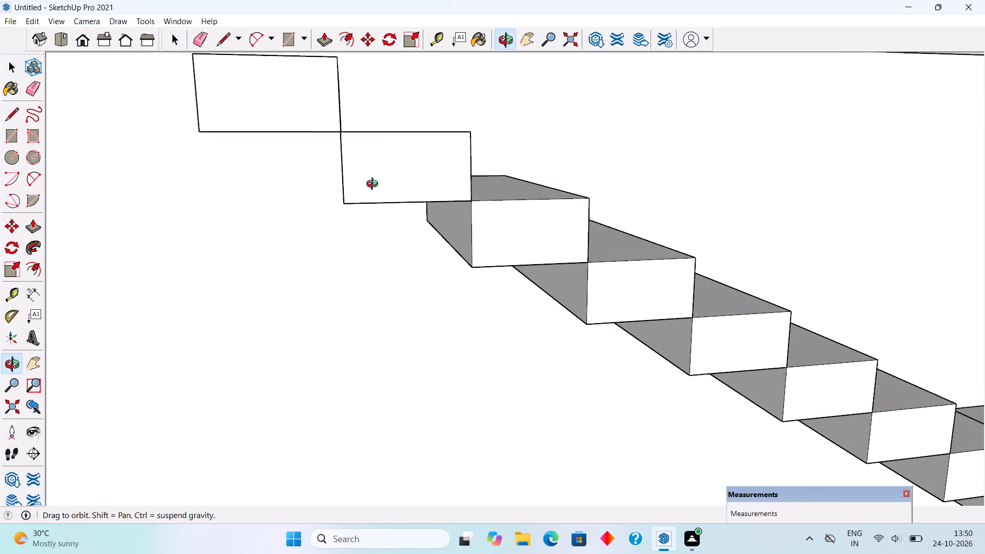
pyautogui.moveTo(375, 185); pyautogui.dragTo(375, 191, button='middle')
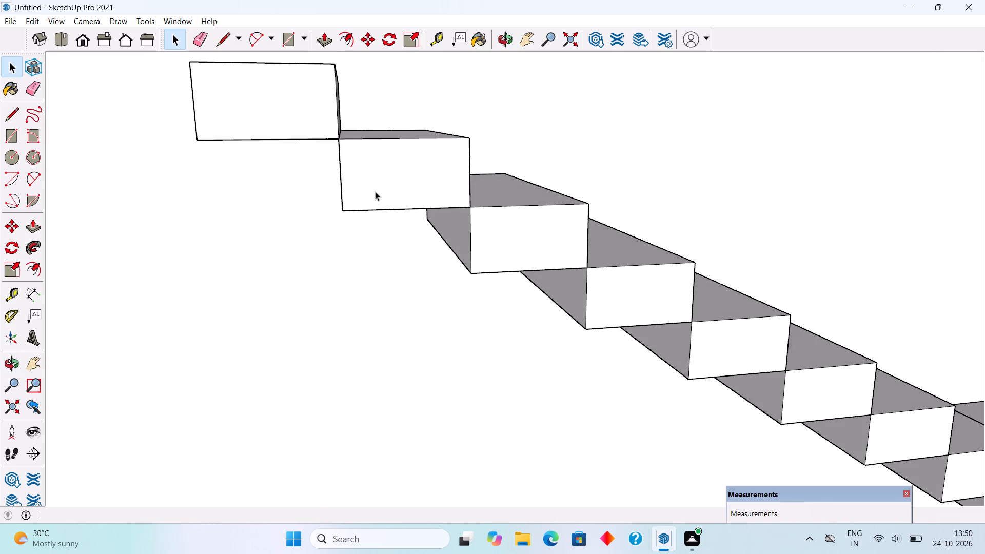
pyautogui.press('l')
pyautogui.click(199, 141)
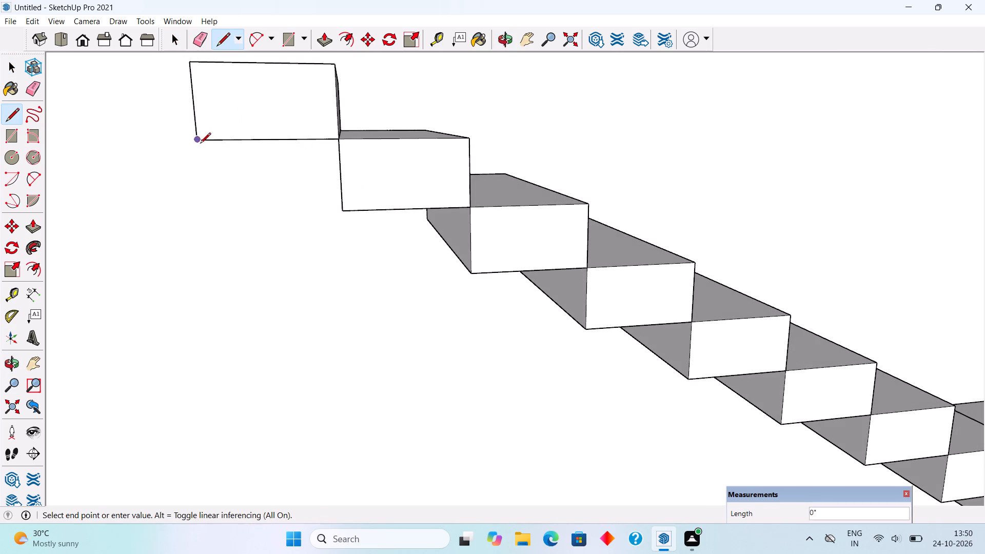
pyautogui.click(347, 212)
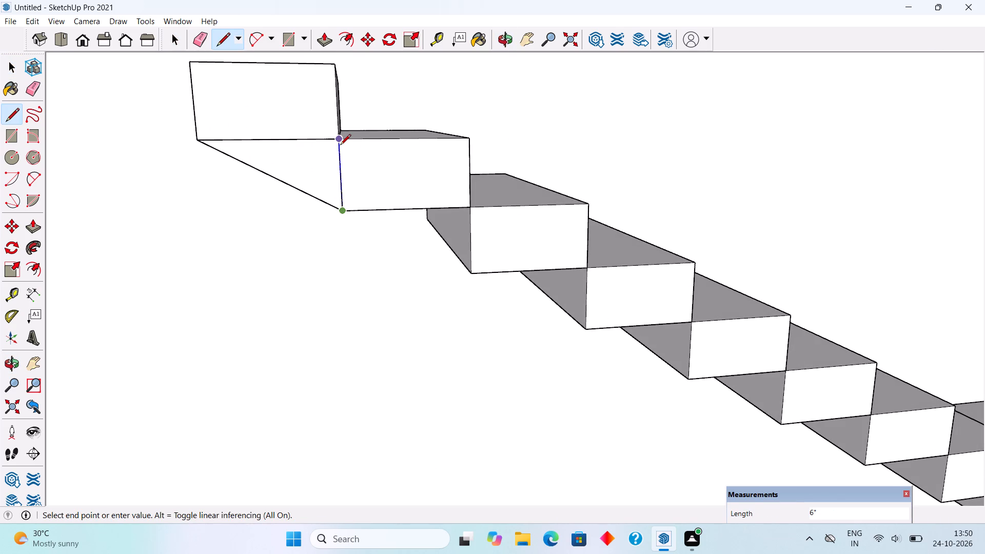
pyautogui.click(340, 146)
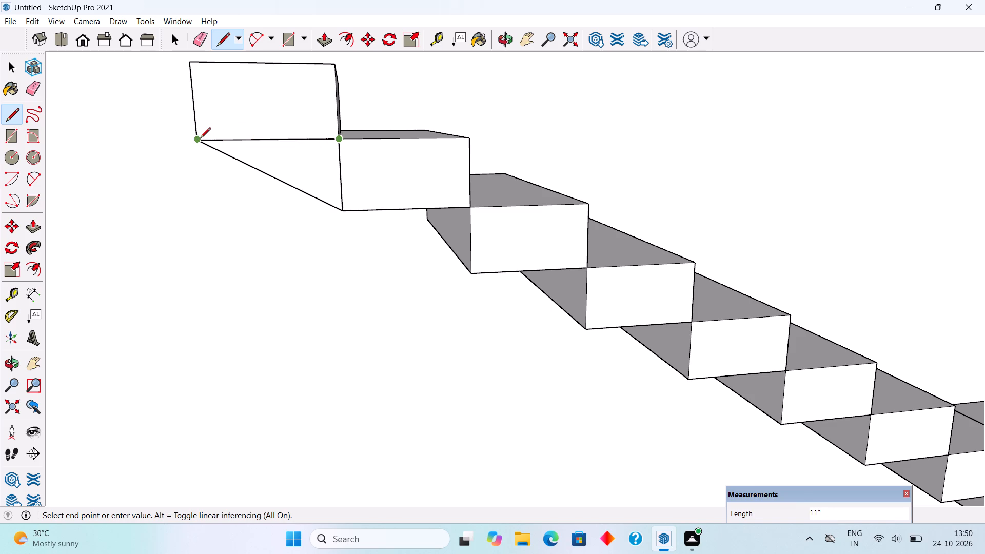
pyautogui.click(200, 139)
# Close the triangular gap beneath the second step from the top with a sloped line, a 6" vertical and an 11" horizontal.
pyautogui.moveTo(330, 230); pyautogui.dragTo(694, 186, button='middle')
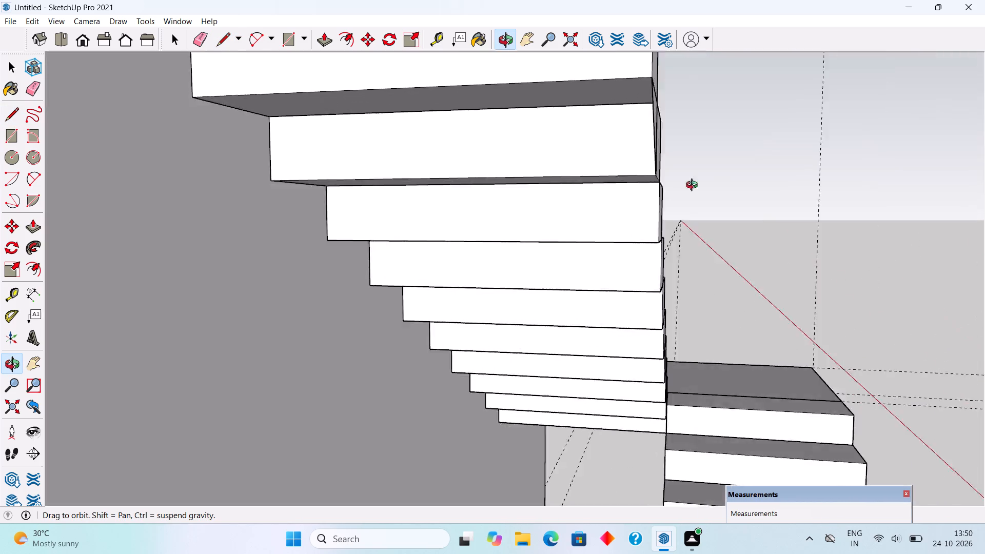
pyautogui.moveTo(694, 186); pyautogui.dragTo(318, 236, button='middle')
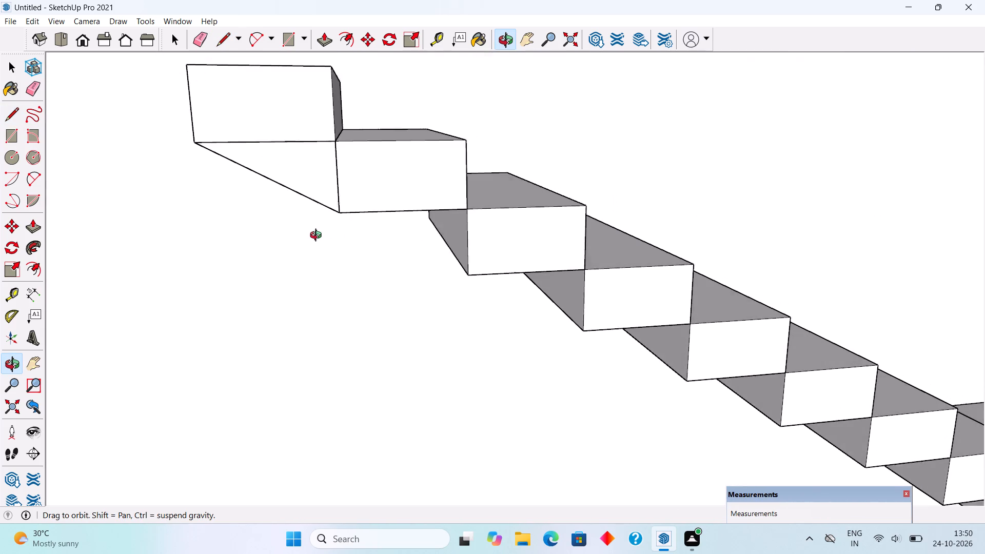
pyautogui.moveTo(318, 236); pyautogui.dragTo(318, 236, button='middle')
pyautogui.click(337, 213)
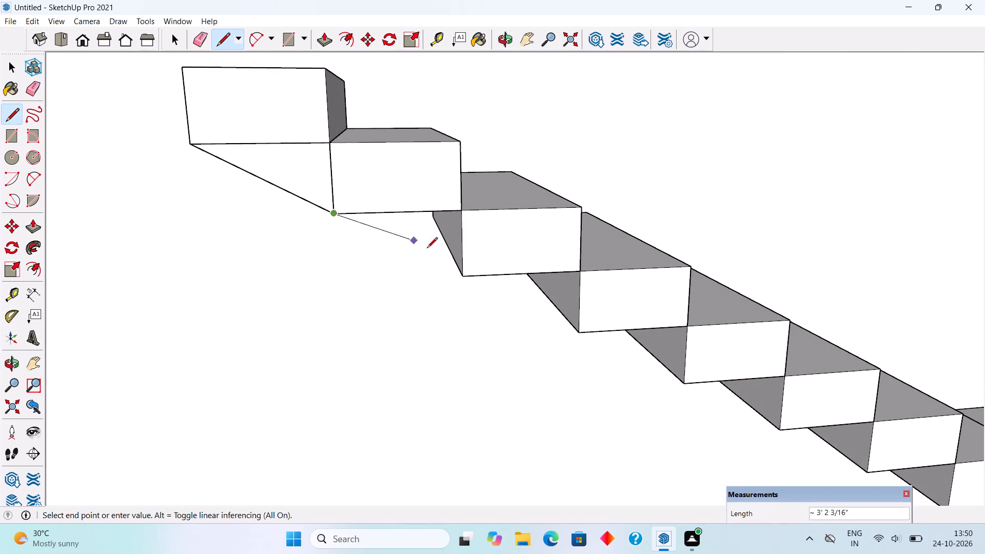
pyautogui.click(461, 273)
pyautogui.click(467, 214)
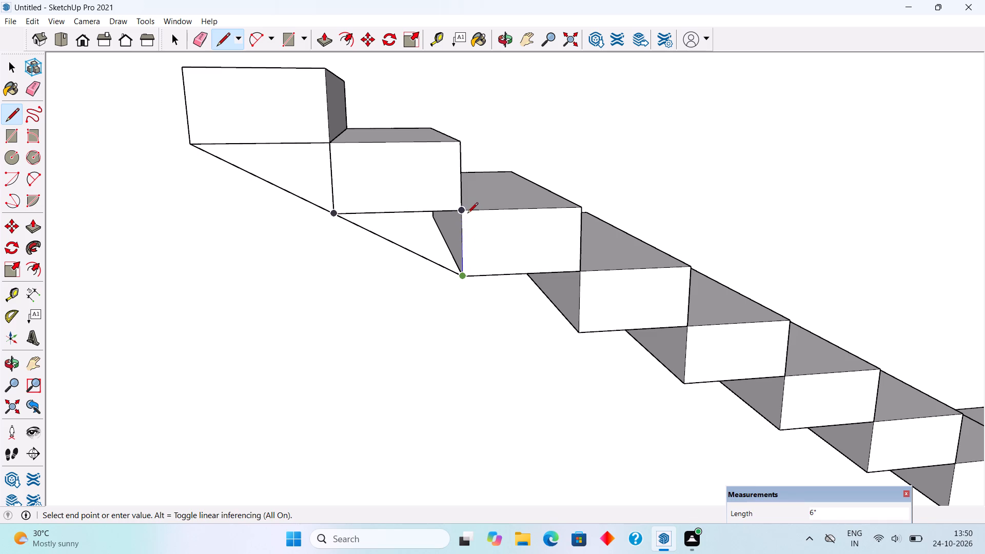
pyautogui.click(337, 216)
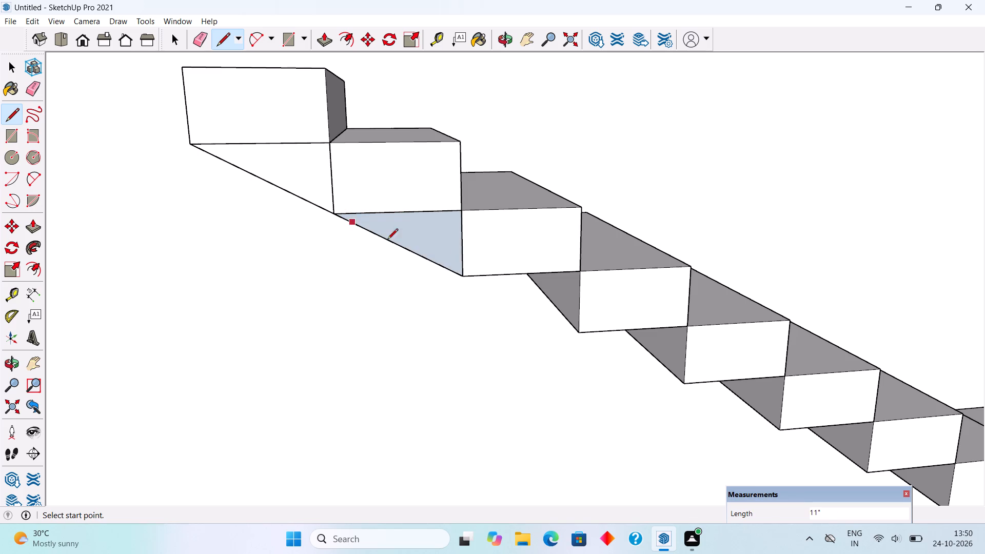
# Close the triangular gaps beneath the third and fourth steps from the top, each with sloped, 6" vertical and 11" horizontal lines.
pyautogui.click(464, 279)
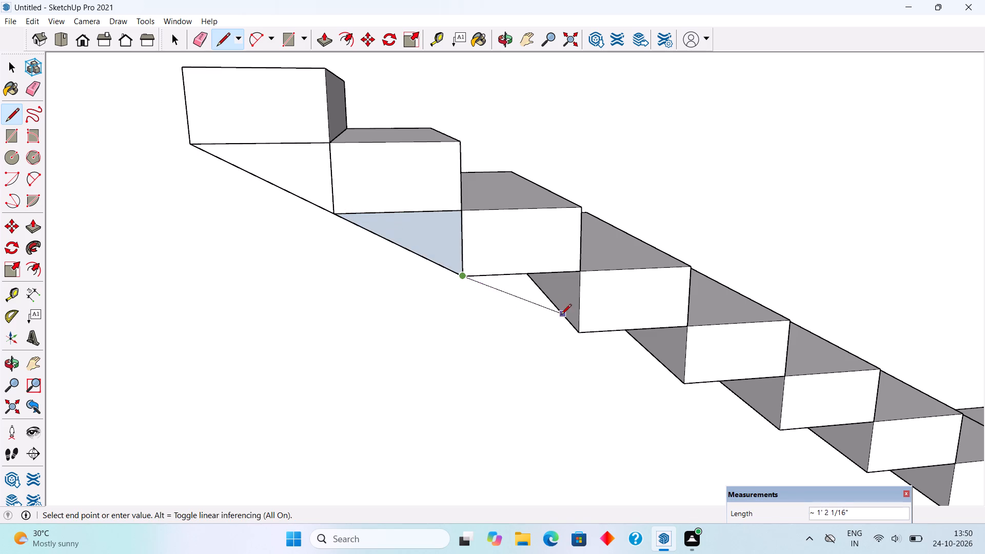
pyautogui.click(580, 327)
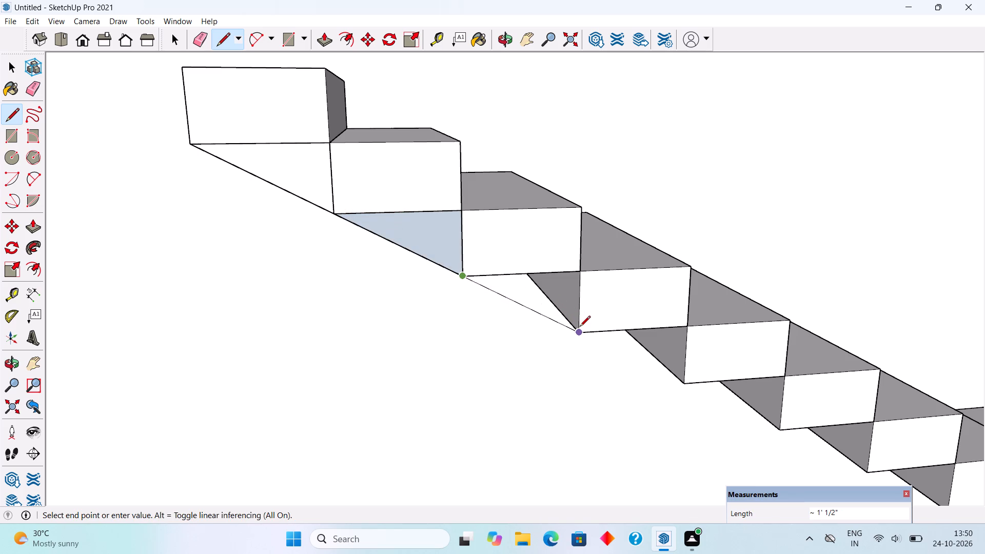
pyautogui.click(583, 274)
pyautogui.click(467, 281)
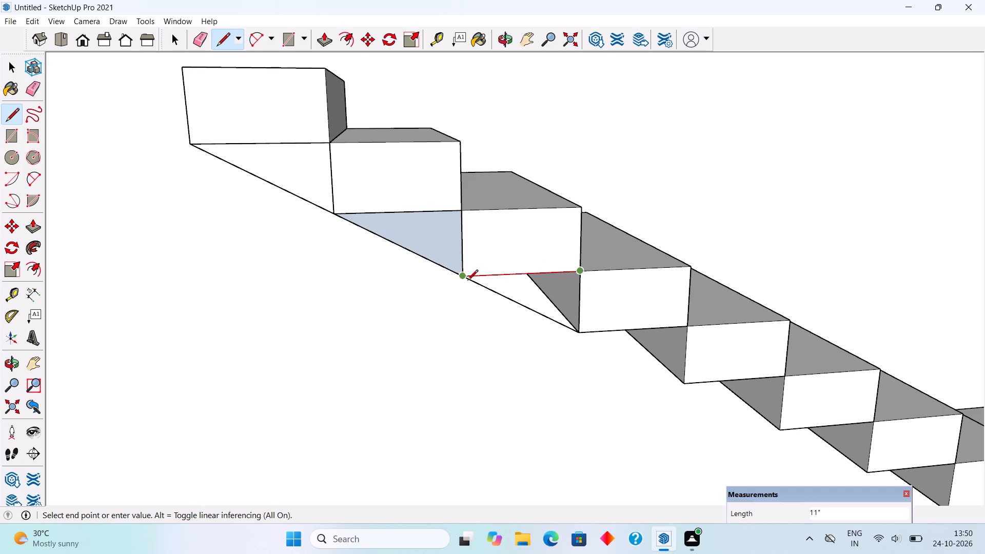
pyautogui.click(577, 338)
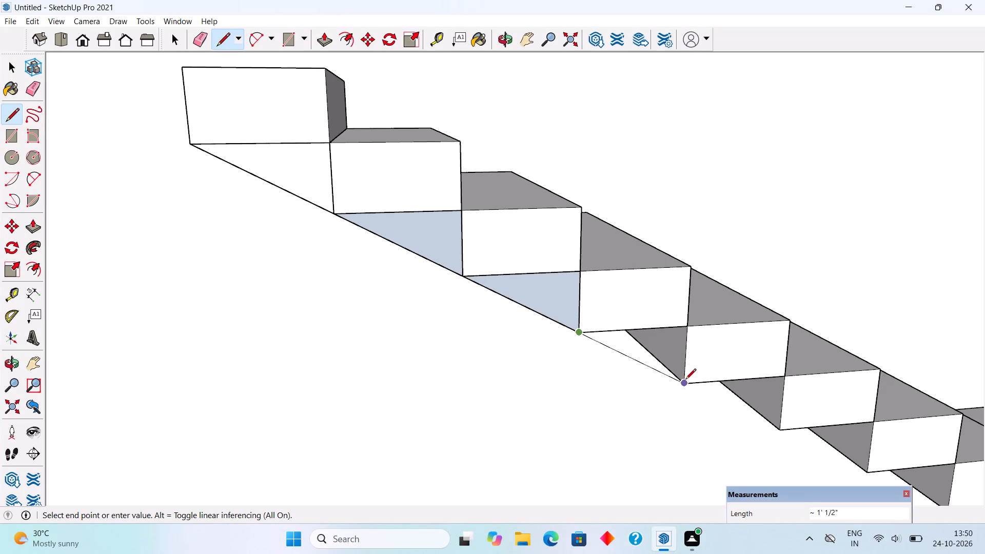
pyautogui.click(685, 380)
pyautogui.click(694, 328)
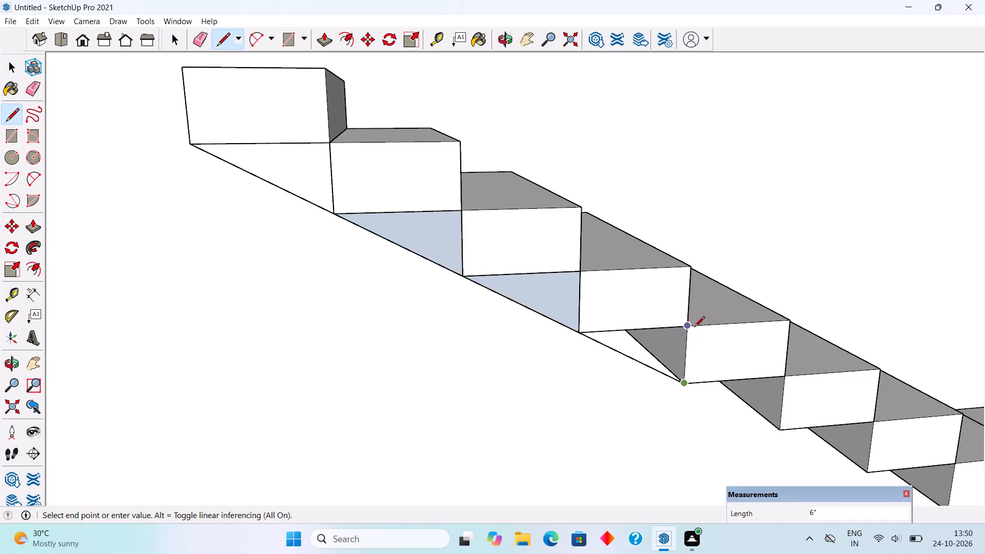
pyautogui.click(575, 327)
# Close the triangular gap beneath the upper flight's fifth step from the top with a sloped line, a 6" vertical and an 11" horizontal.
pyautogui.scroll(-7, 62, 227)
pyautogui.scroll(-2, 441, 374)
pyautogui.scroll(3, 544, 452)
pyautogui.moveTo(544, 452); pyautogui.dragTo(543, 414, button='middle')
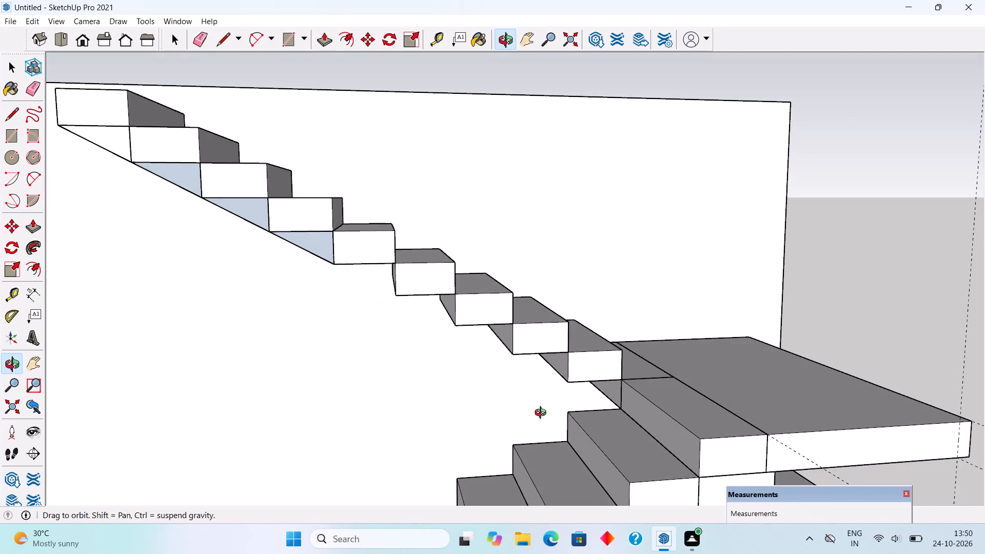
pyautogui.moveTo(543, 414); pyautogui.dragTo(536, 401, button='middle')
pyautogui.scroll(3, 364, 286)
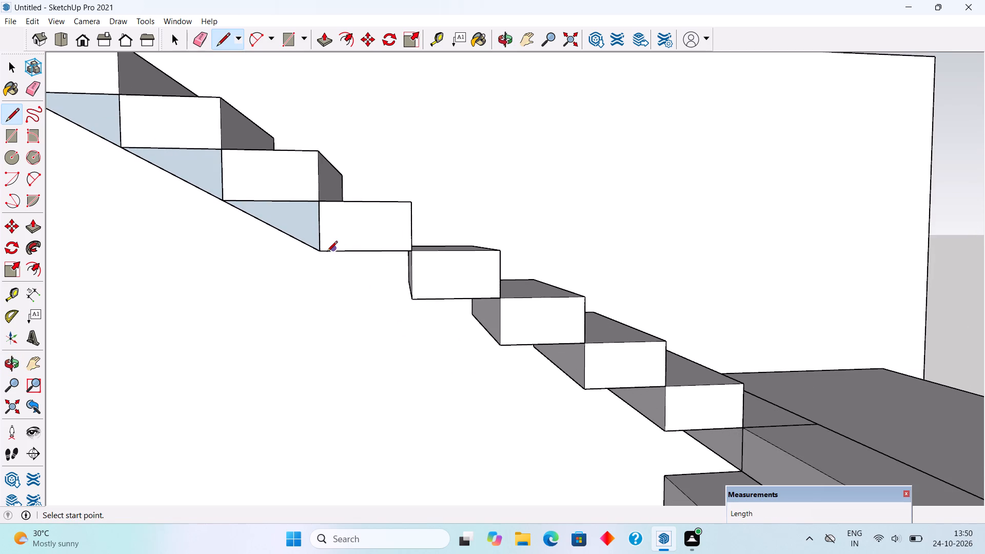
pyautogui.click(323, 252)
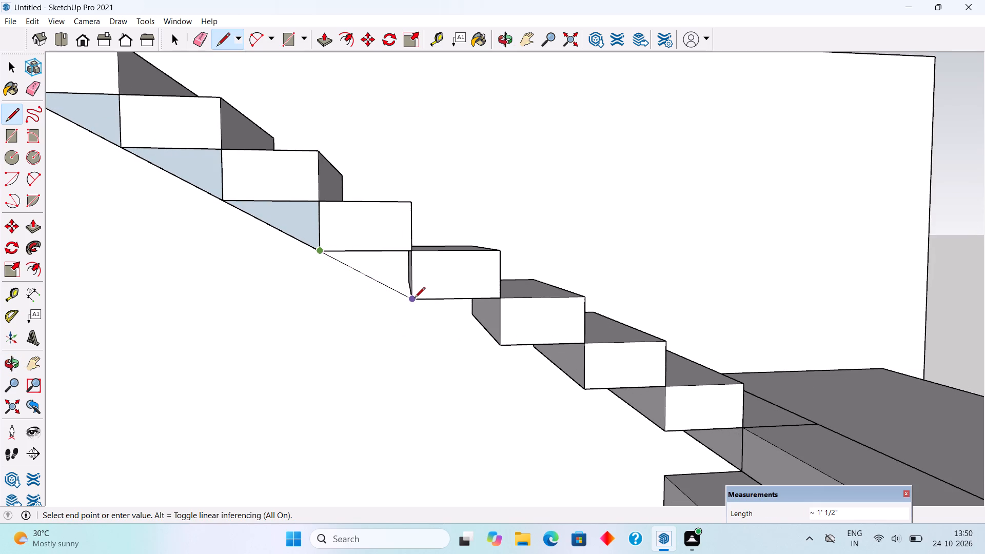
pyautogui.click(415, 299)
pyautogui.click(418, 248)
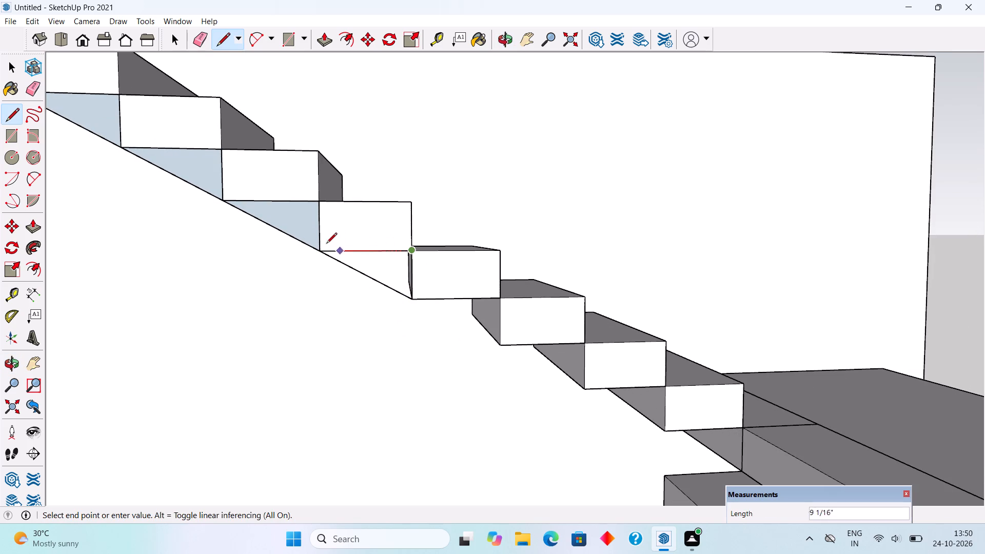
pyautogui.click(314, 244)
# Close the triangular gaps beneath the sixth and seventh steps from the top, each with sloped, 6" vertical and 11" horizontal lines.
pyautogui.click(412, 298)
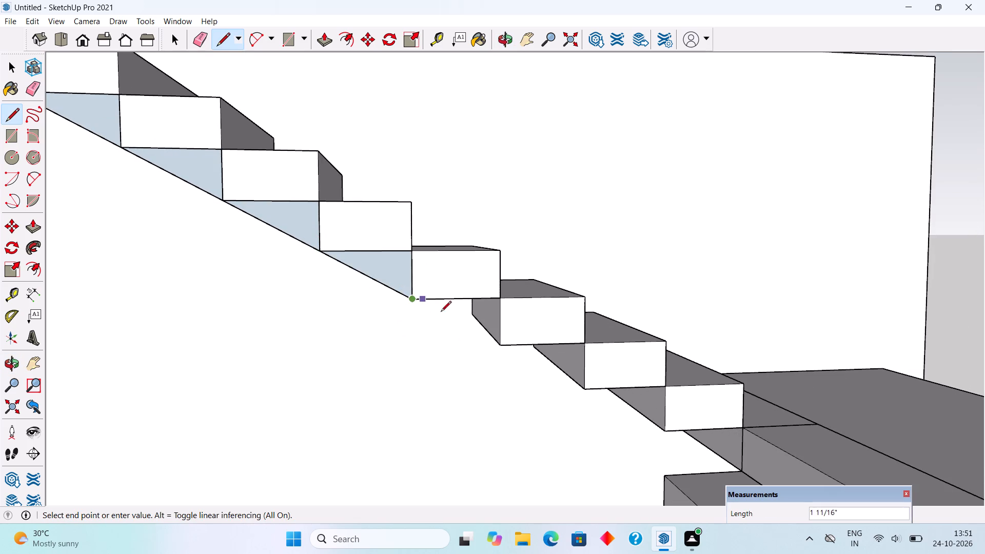
pyautogui.click(502, 345)
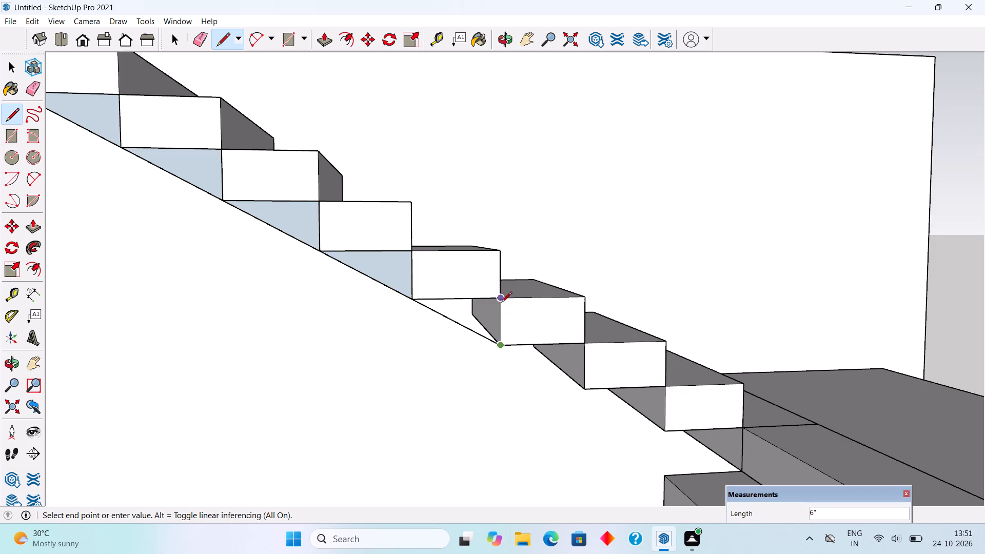
pyautogui.click(499, 298)
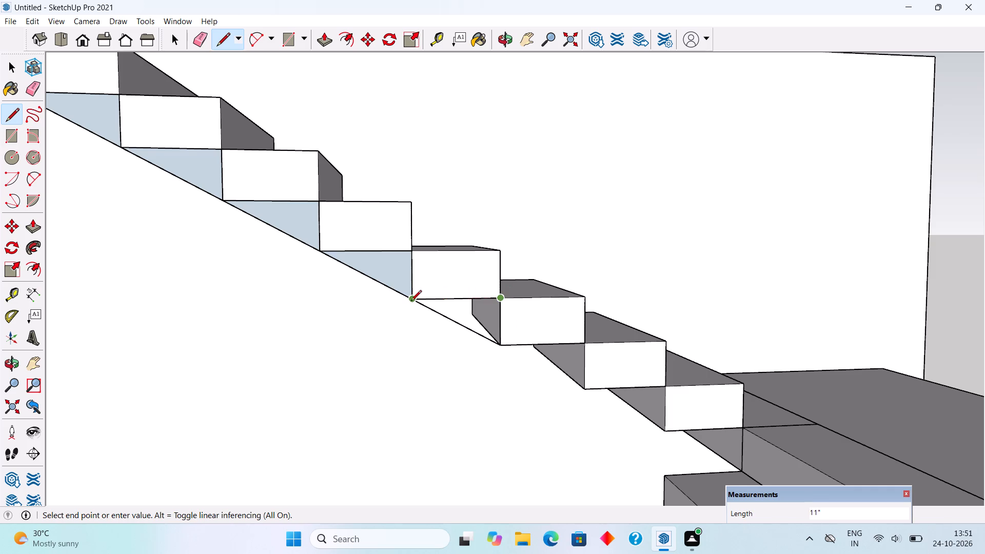
pyautogui.click(411, 302)
pyautogui.click(504, 346)
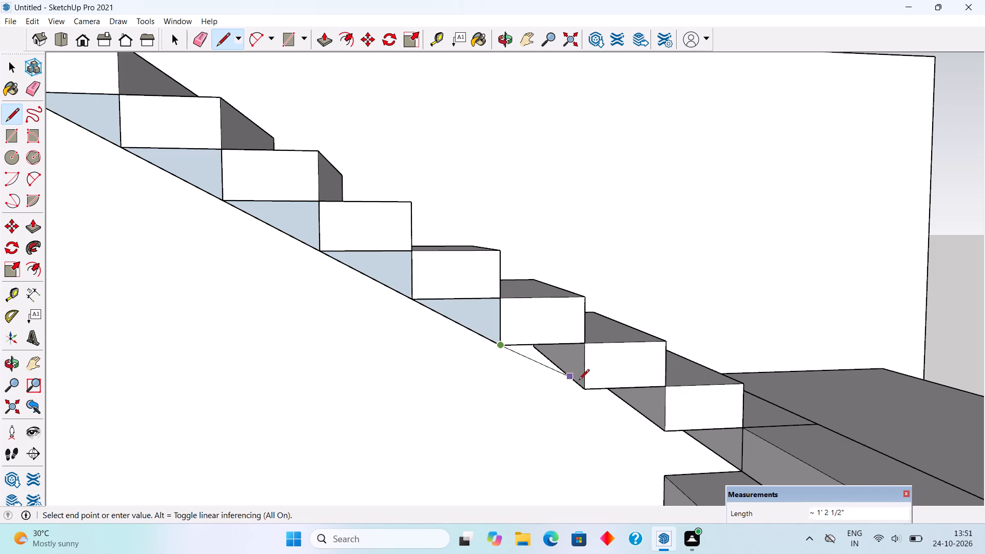
pyautogui.click(585, 385)
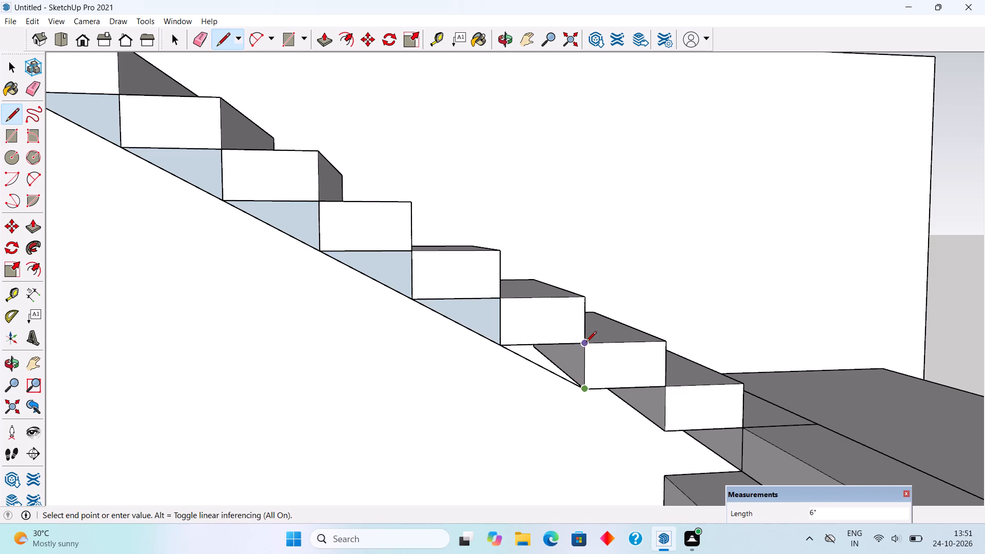
pyautogui.click(586, 343)
pyautogui.click(499, 344)
# Close the last two triangular gaps, beneath the eighth and ninth steps from the top, each with sloped, 6" vertical and 11" horizontal lines.
pyautogui.scroll(-3, 499, 344)
pyautogui.scroll(4, 694, 461)
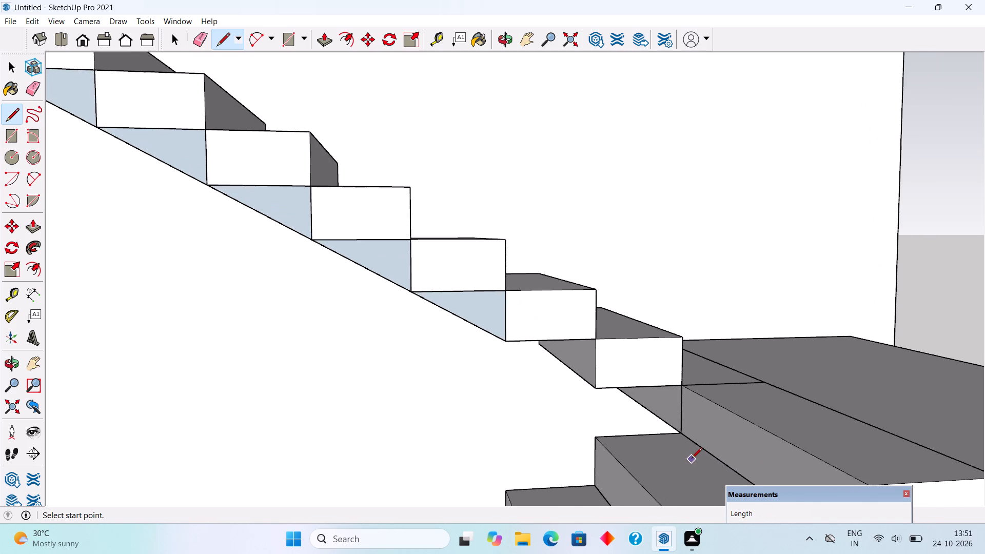
pyautogui.scroll(3, 692, 459)
pyautogui.click(446, 307)
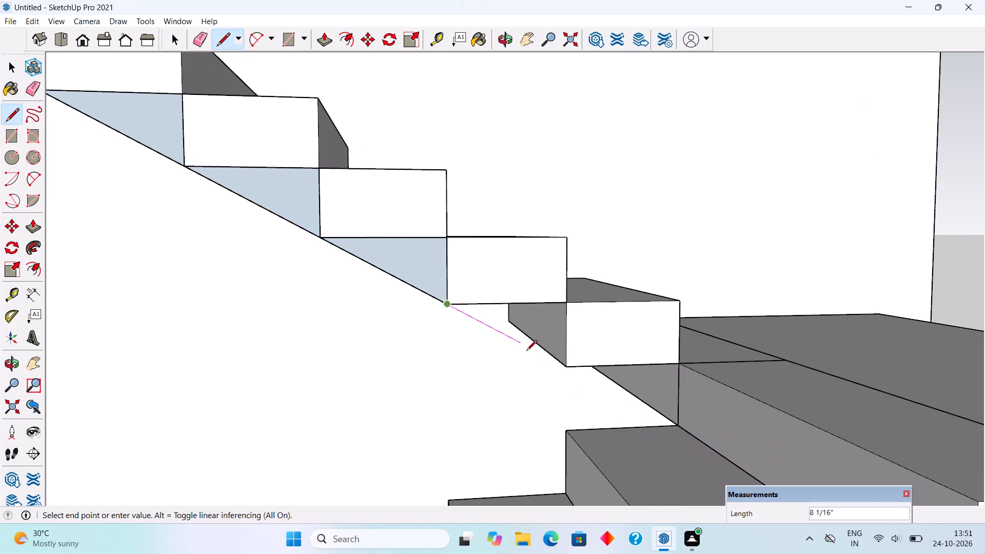
pyautogui.click(568, 366)
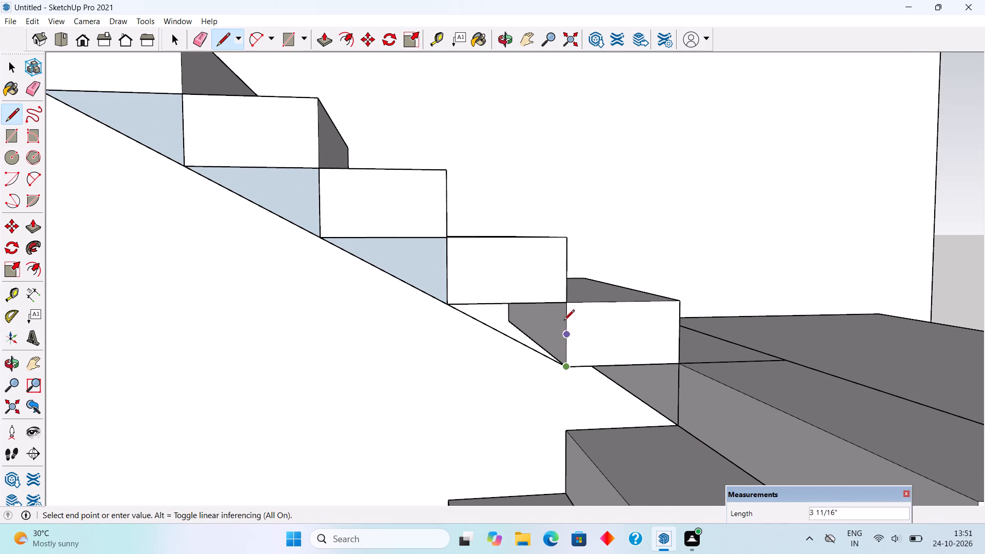
pyautogui.click(562, 303)
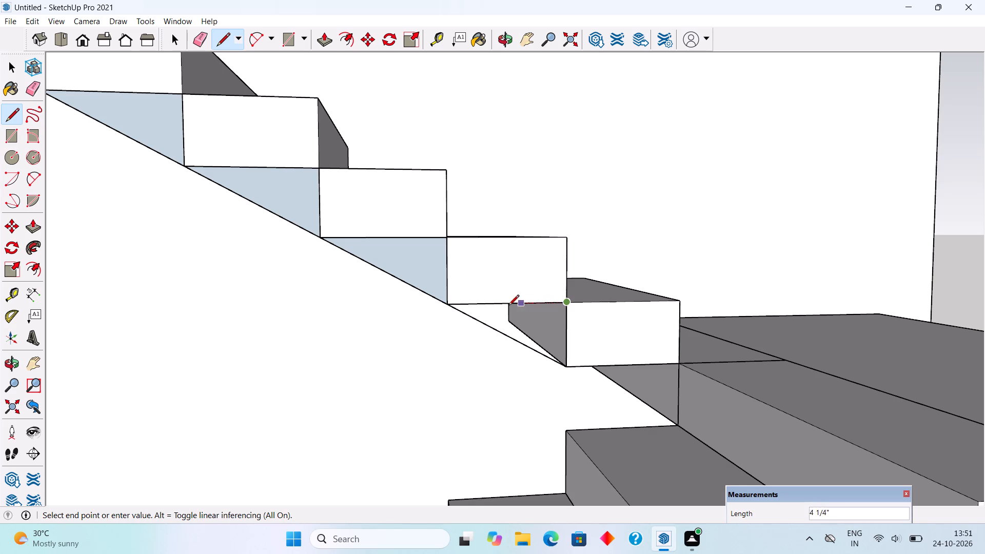
pyautogui.click(445, 309)
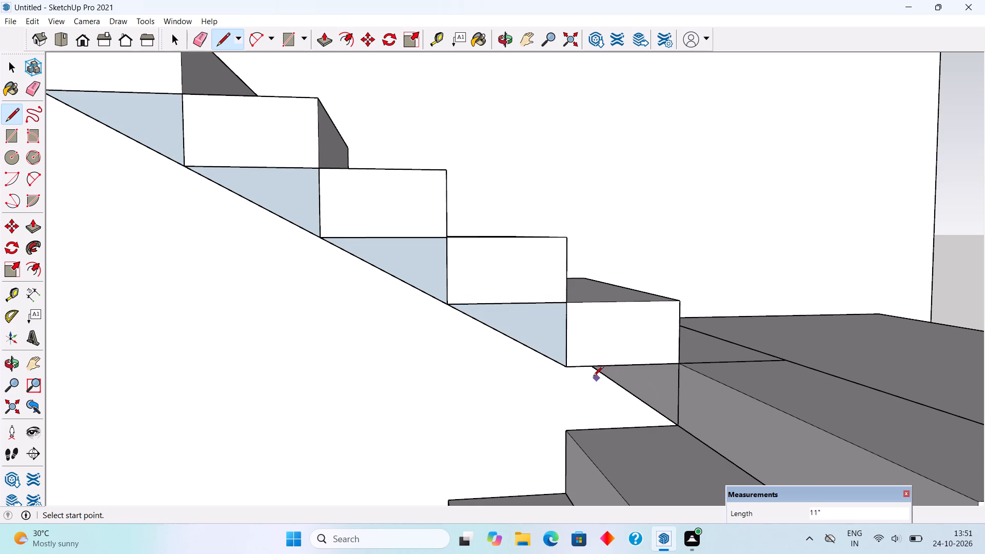
pyautogui.click(570, 366)
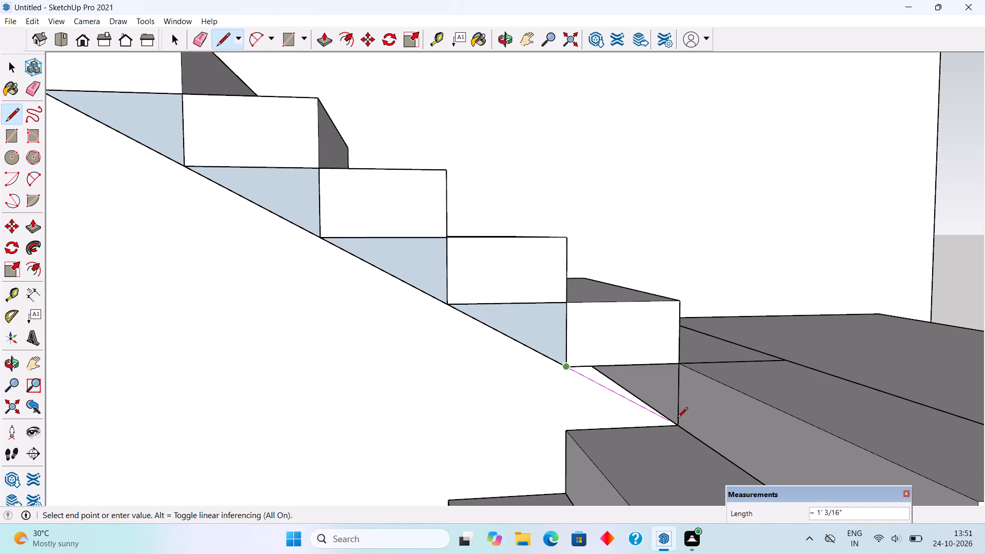
pyautogui.click(679, 421)
pyautogui.click(675, 364)
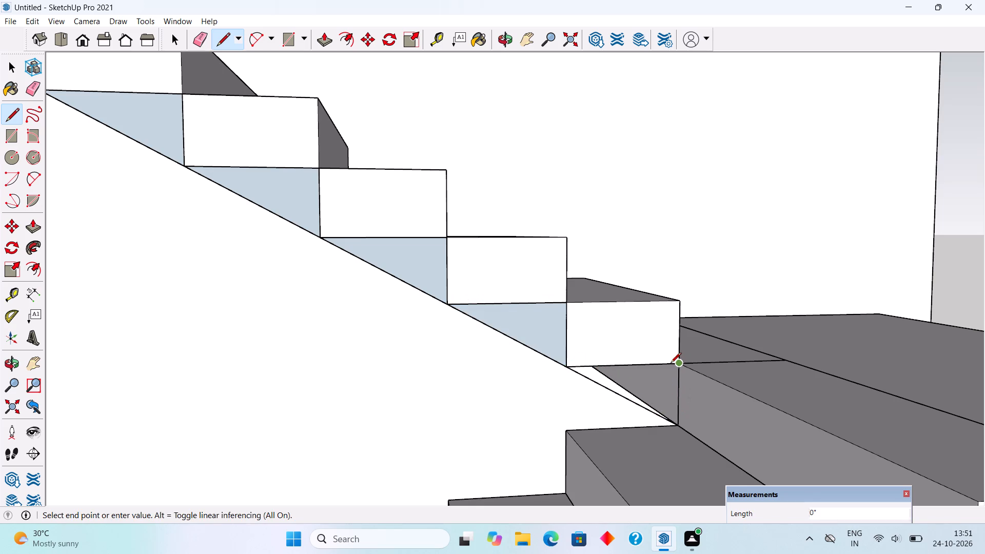
pyautogui.click(567, 364)
# Push/Pull the two lowest triangles beneath the upper flight 3' across the full stair width.
pyautogui.scroll(-6, 567, 364)
pyautogui.scroll(-5, 508, 365)
pyautogui.press('space')
pyautogui.moveTo(367, 332); pyautogui.dragTo(358, 336, button='middle')
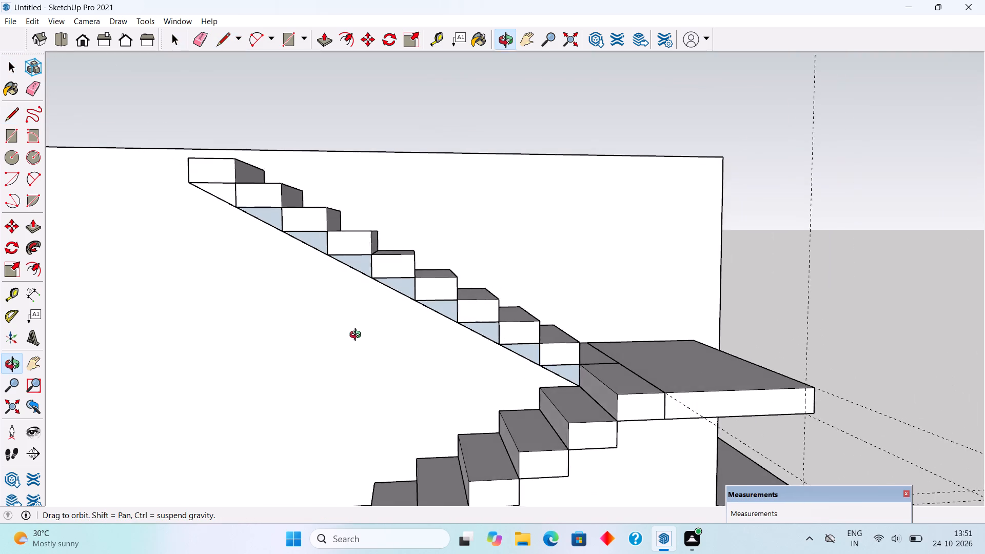
pyautogui.moveTo(358, 336); pyautogui.dragTo(763, 316, button='middle')
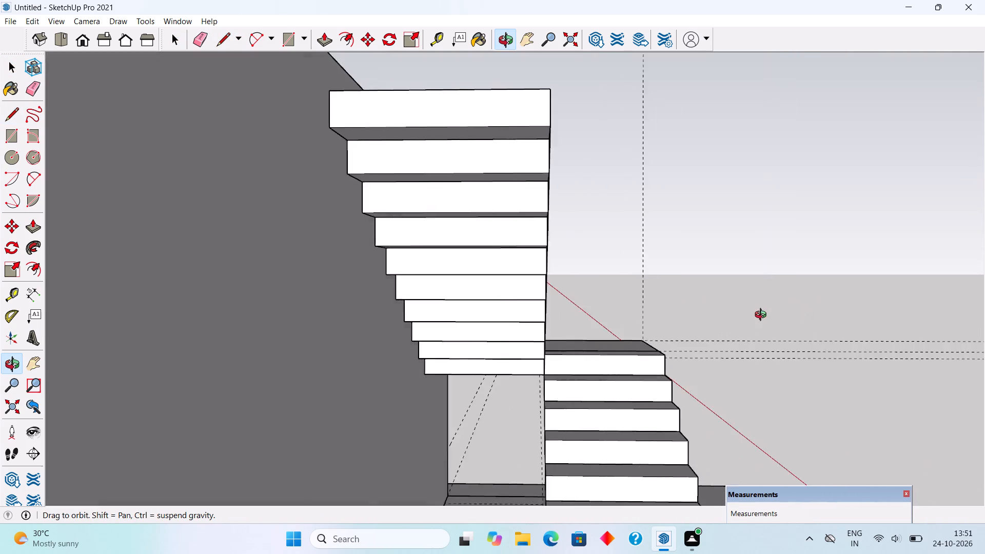
pyautogui.moveTo(763, 316); pyautogui.dragTo(749, 318, button='middle')
pyautogui.moveTo(745, 318); pyautogui.dragTo(777, 327, button='middle')
pyautogui.scroll(3, 542, 363)
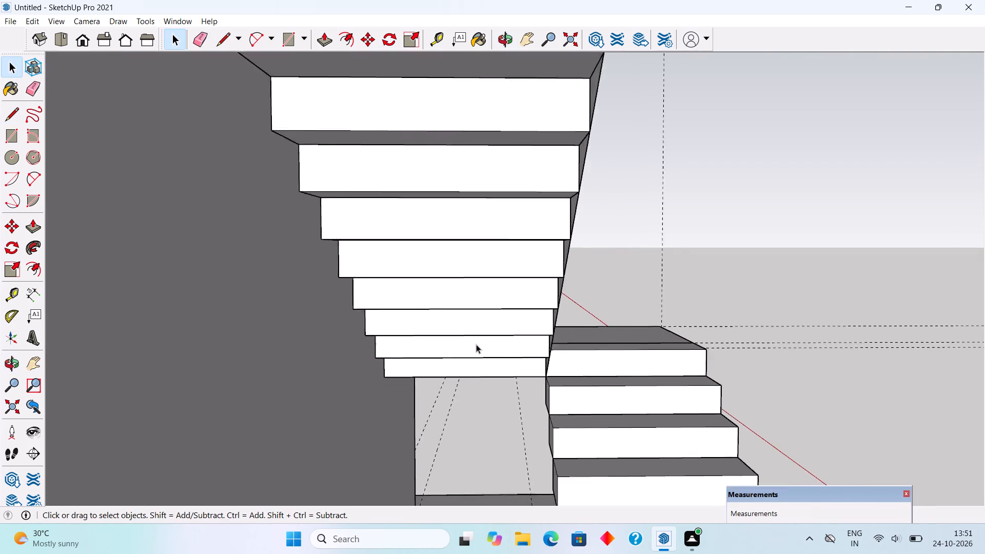
pyautogui.scroll(1, 476, 344)
pyautogui.scroll(3, 562, 404)
pyautogui.moveTo(581, 395); pyautogui.dragTo(637, 390, button='middle')
pyautogui.press('p')
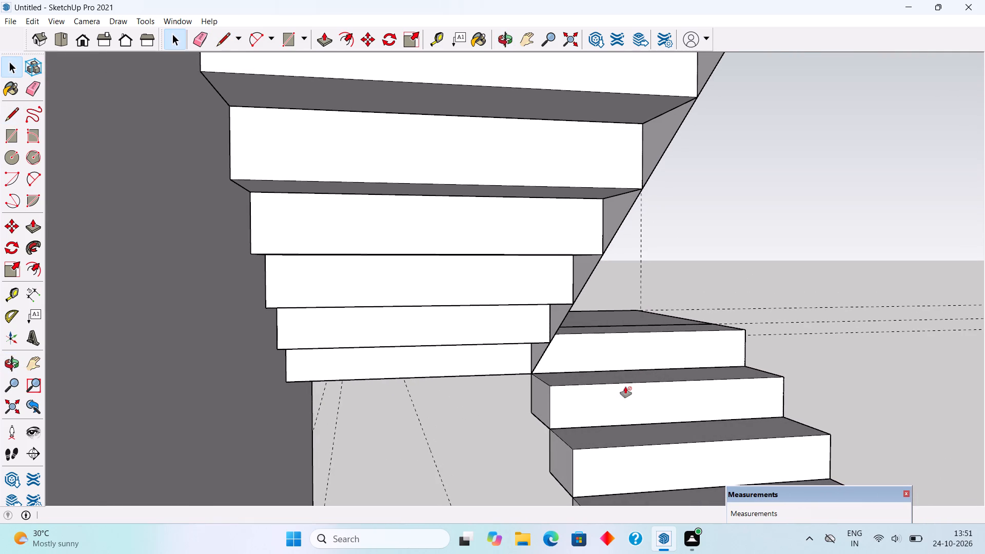
pyautogui.click(537, 355)
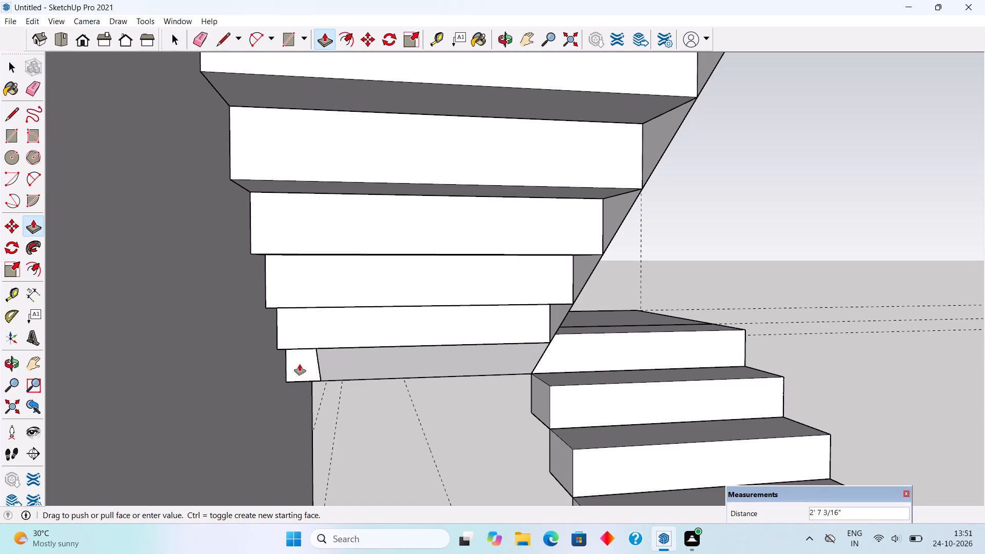
pyautogui.click(276, 346)
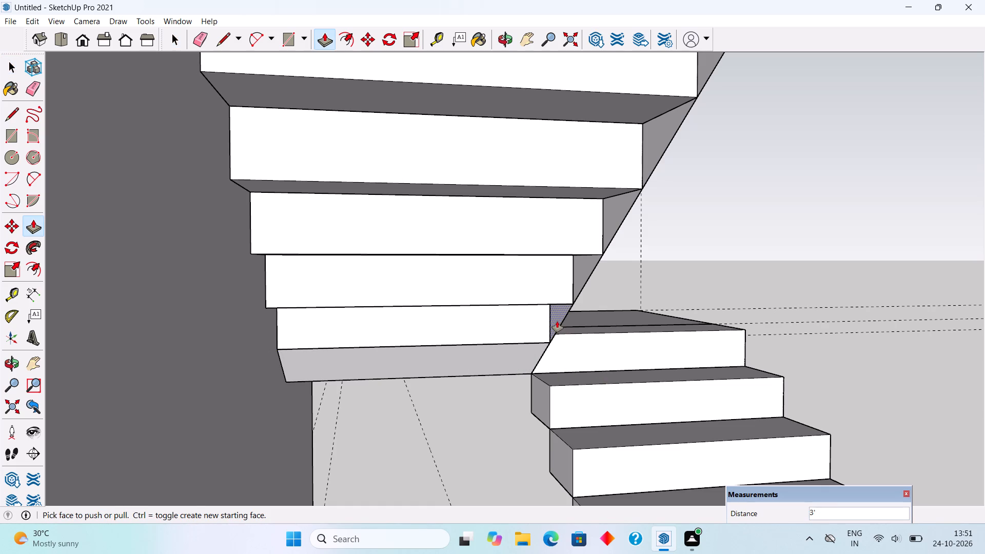
pyautogui.doubleClick(557, 321)
# Push/Pull the third and fourth triangles from the bottom of the upper flight 3' across the stair width.
pyautogui.click(582, 261)
pyautogui.click(584, 260)
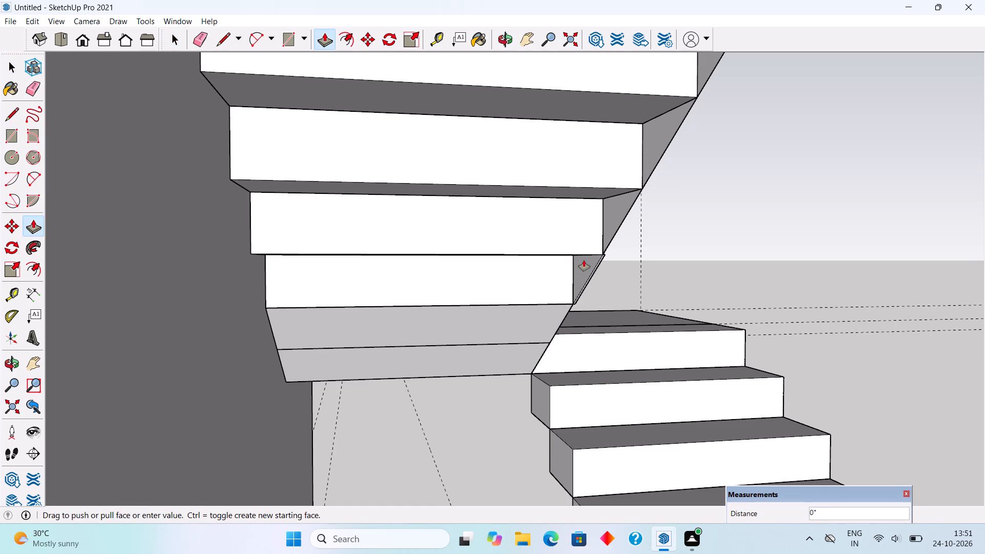
pyautogui.hotkey('ctrl', 'z')
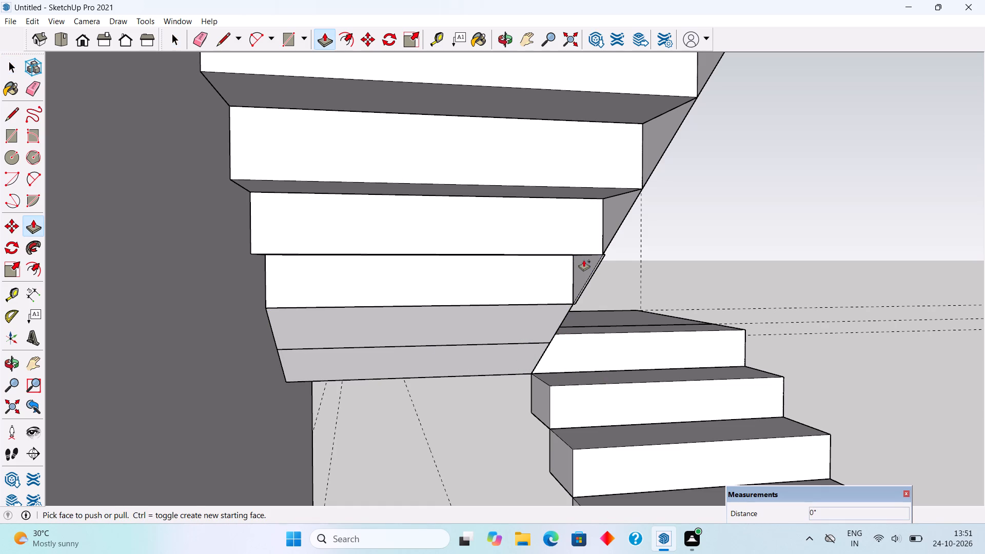
pyautogui.click(584, 260)
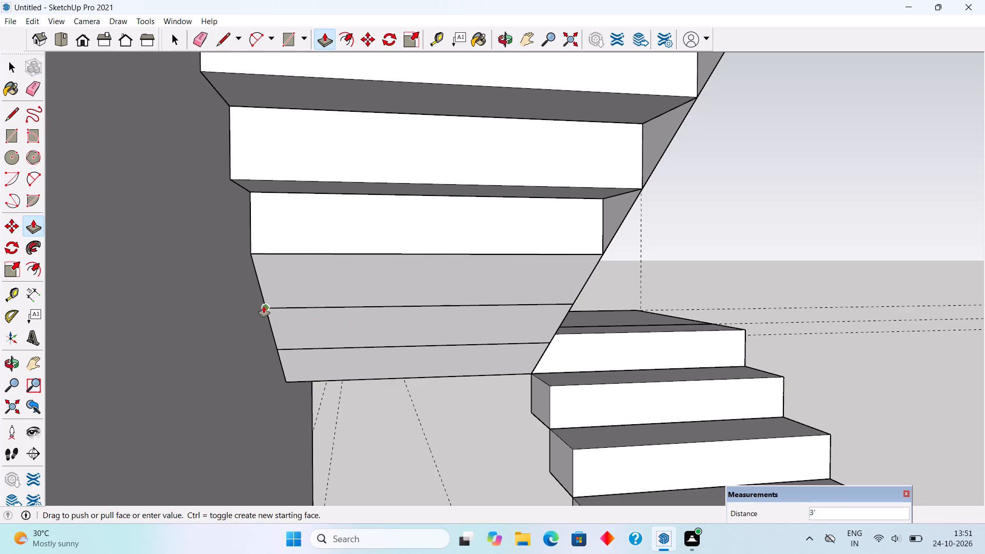
pyautogui.click(264, 306)
pyautogui.doubleClick(604, 233)
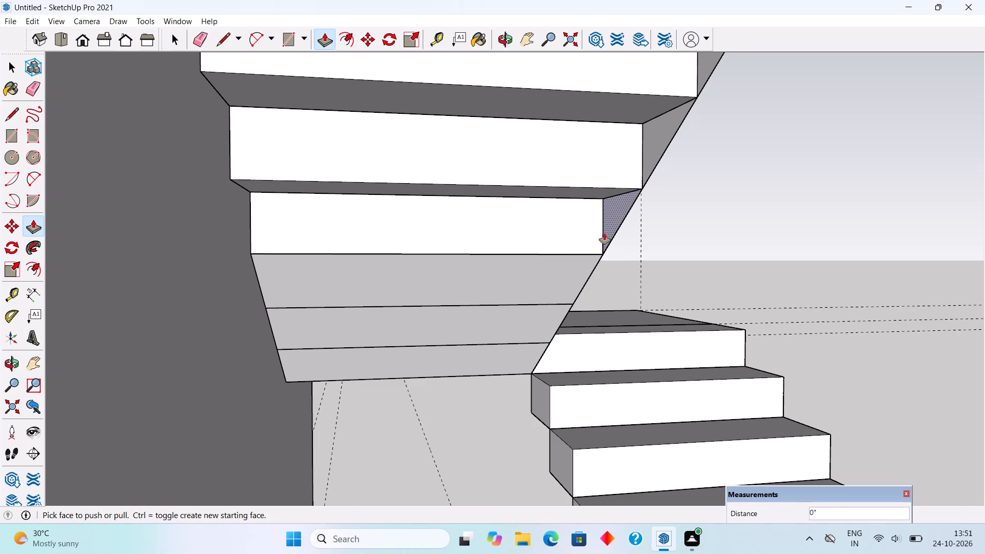
# Push/Pull the fifth to eighth triangles from the bottom of the upper flight 3' across the stair width.
pyautogui.scroll(-5, 604, 234)
pyautogui.moveTo(592, 248); pyautogui.dragTo(466, 261, button='middle')
pyautogui.scroll(-6, 467, 263)
pyautogui.scroll(-4, 821, 229)
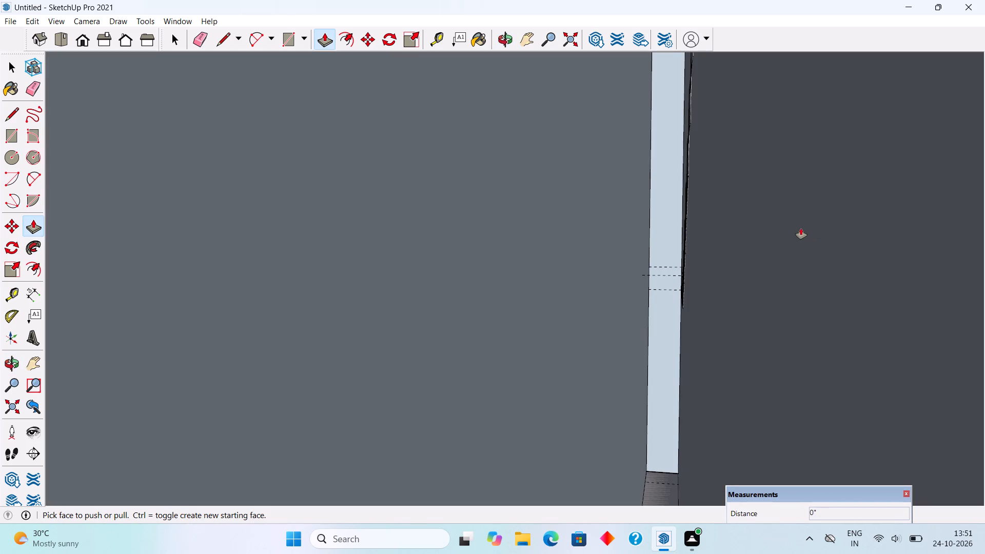
pyautogui.moveTo(763, 232); pyautogui.dragTo(661, 255, button='middle')
pyautogui.scroll(-11, 661, 255)
pyautogui.scroll(-5, 470, 258)
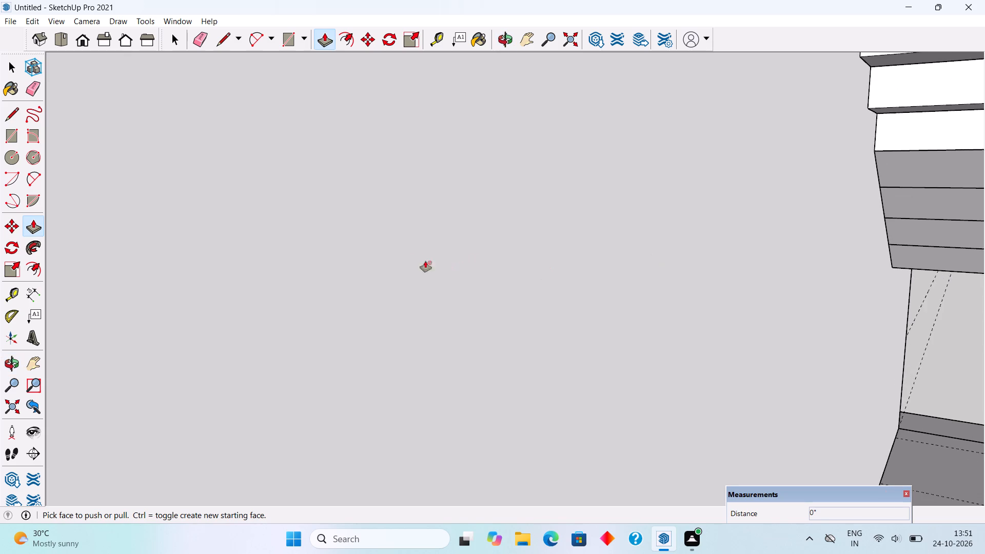
pyautogui.scroll(-18, 391, 241)
pyautogui.moveTo(456, 288); pyautogui.dragTo(490, 327, button='middle')
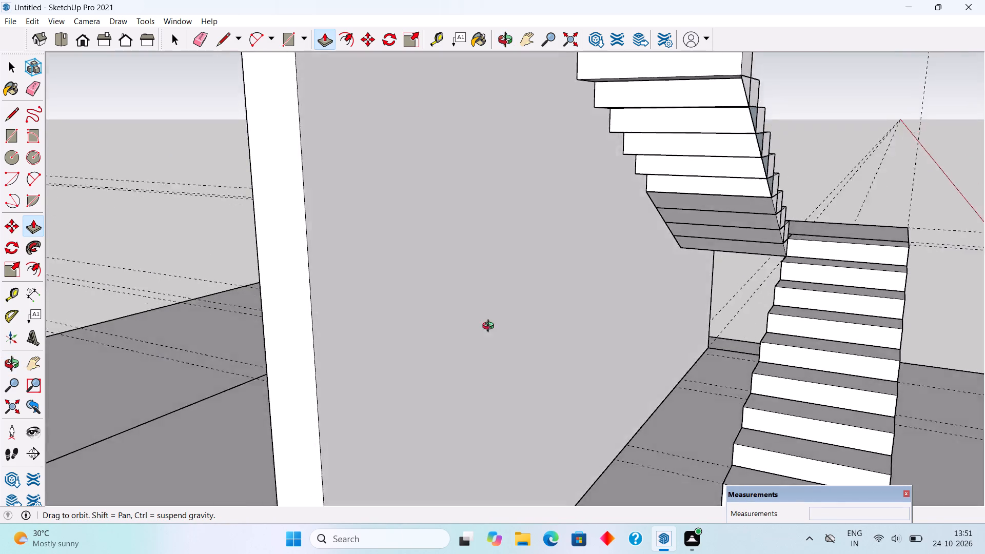
pyautogui.moveTo(490, 327); pyautogui.dragTo(527, 352, button='middle')
pyautogui.scroll(3, 786, 186)
pyautogui.moveTo(732, 153); pyautogui.dragTo(801, 149, button='middle')
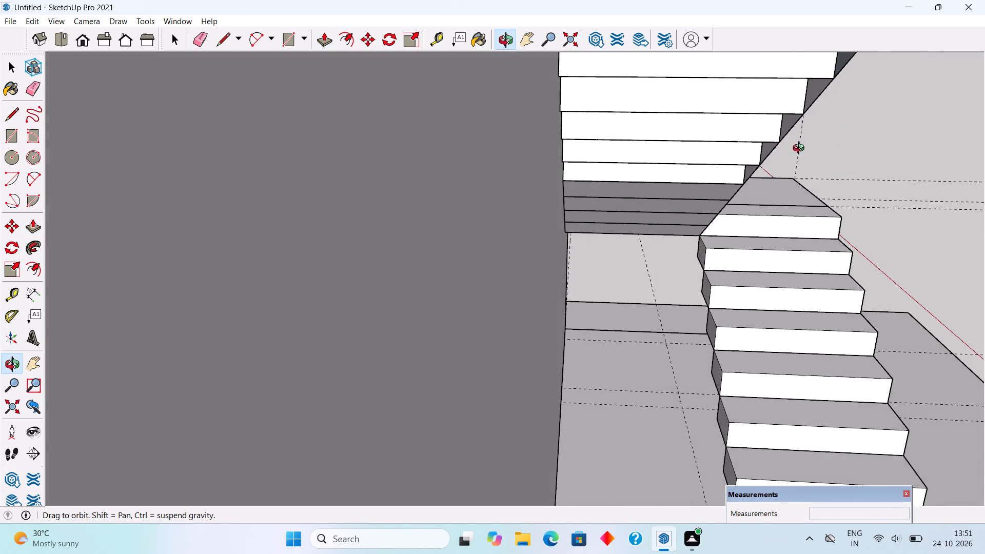
pyautogui.moveTo(801, 149); pyautogui.dragTo(780, 154, button='middle')
pyautogui.doubleClick(752, 173)
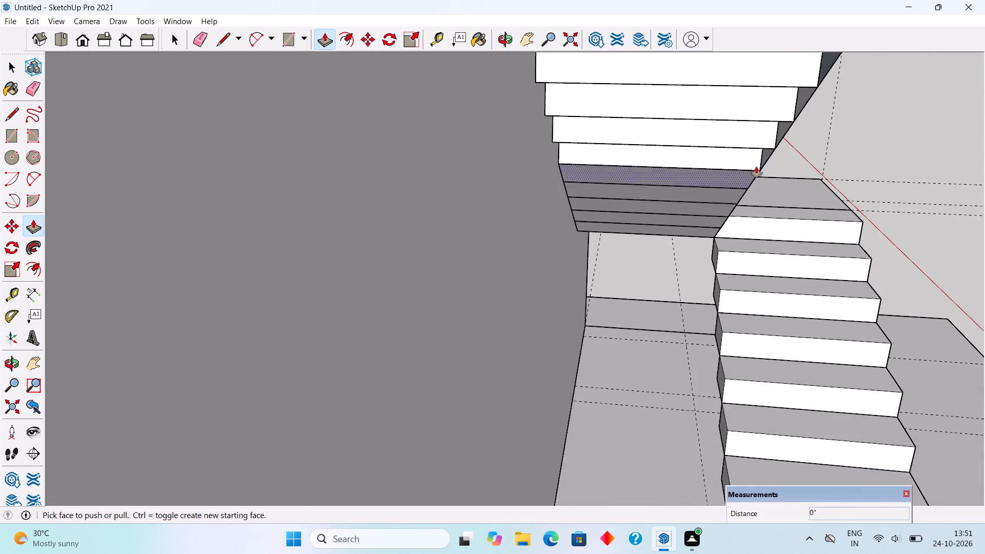
pyautogui.doubleClick(760, 157)
pyautogui.doubleClick(764, 159)
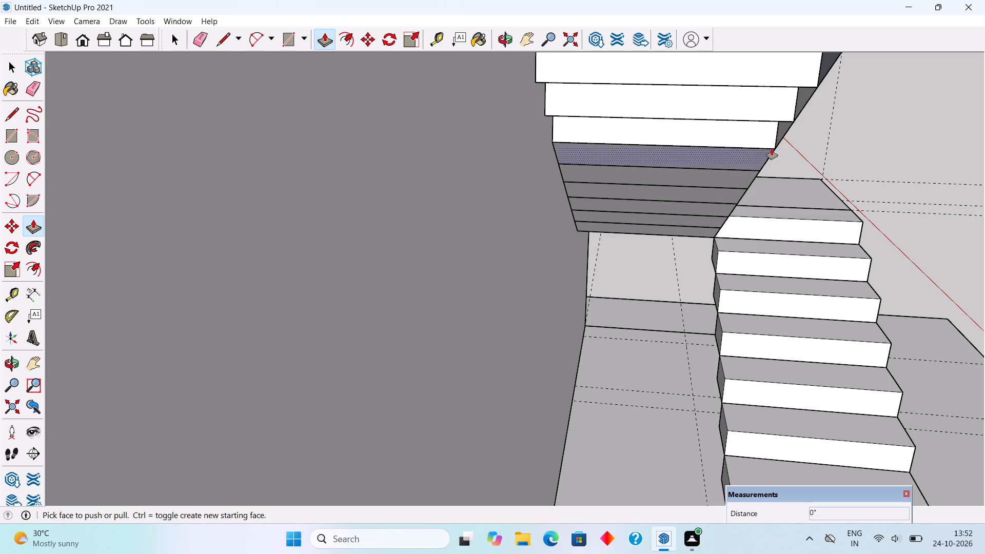
pyautogui.doubleClick(778, 135)
pyautogui.doubleClick(800, 110)
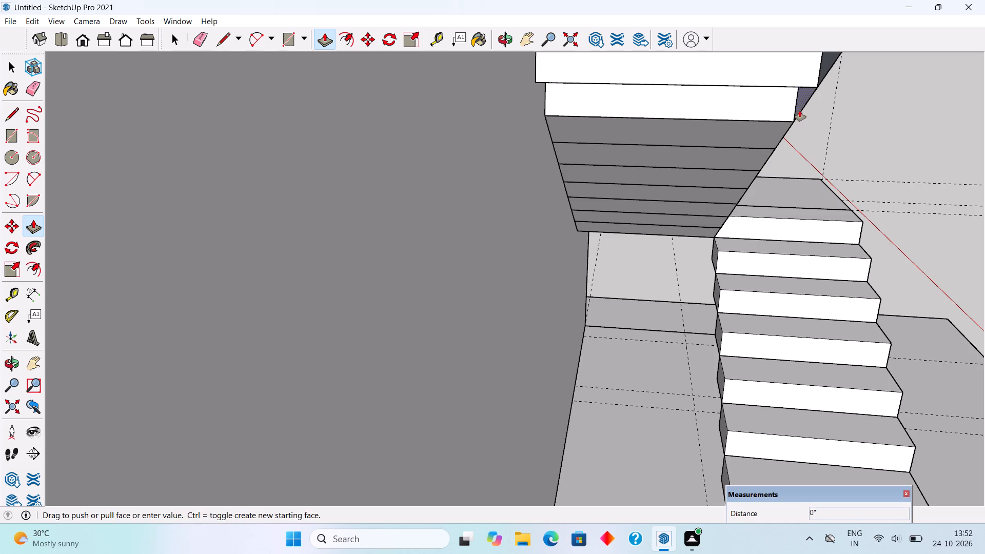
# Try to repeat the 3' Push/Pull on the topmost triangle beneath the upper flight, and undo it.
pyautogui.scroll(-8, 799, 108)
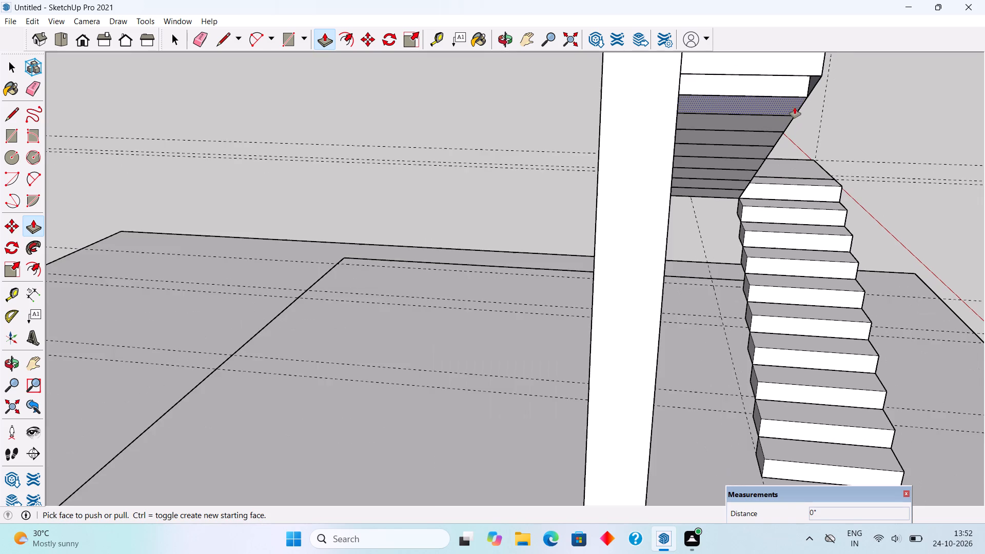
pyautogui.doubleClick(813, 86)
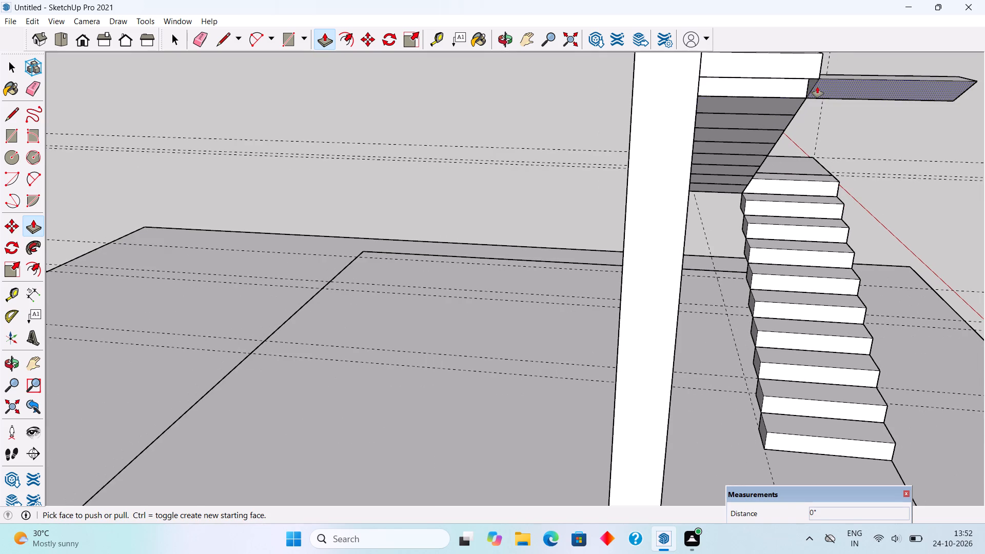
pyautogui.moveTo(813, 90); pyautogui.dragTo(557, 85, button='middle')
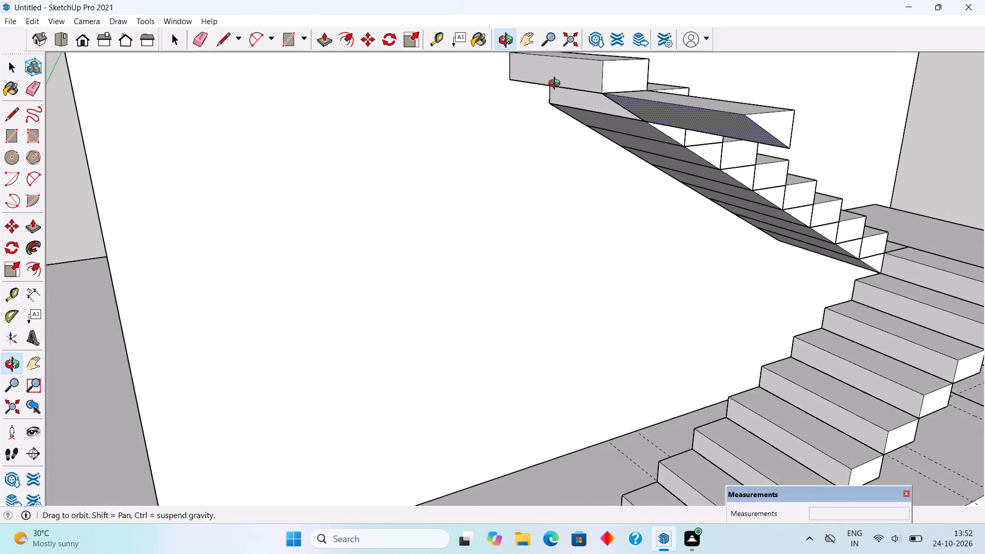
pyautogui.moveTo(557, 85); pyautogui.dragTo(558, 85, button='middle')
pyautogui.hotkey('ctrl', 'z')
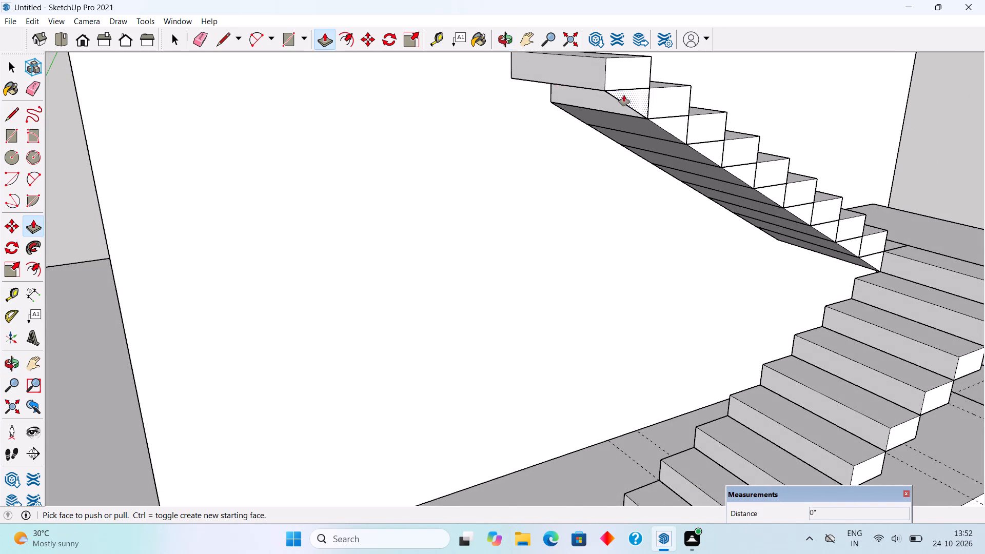
# Push/Pull the topmost triangle beneath the upper flight 3' inward across the stair width.
pyautogui.scroll(3, 614, 100)
pyautogui.moveTo(622, 102); pyautogui.dragTo(805, 117, button='middle')
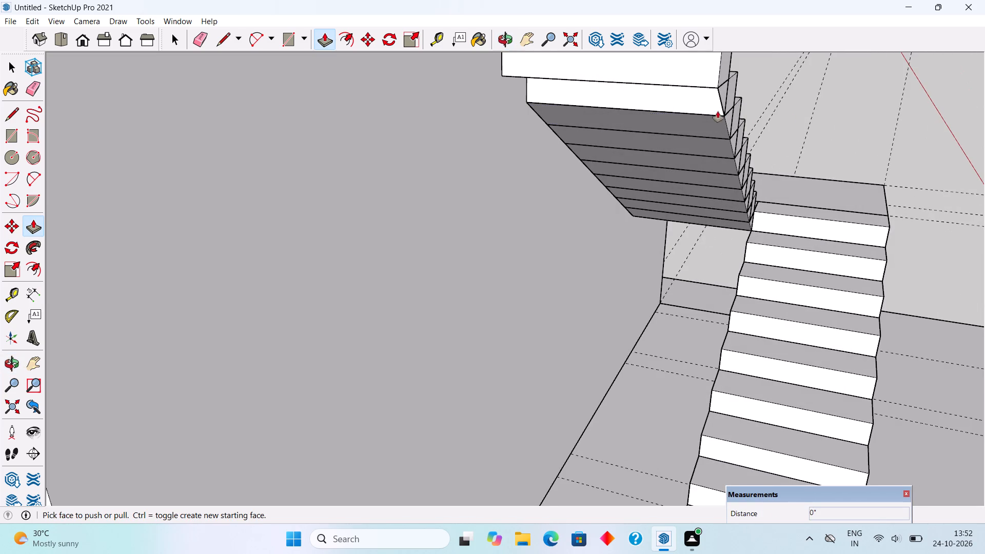
pyautogui.scroll(4, 718, 104)
pyautogui.moveTo(724, 98); pyautogui.dragTo(774, 109, button='middle')
pyautogui.click(753, 96)
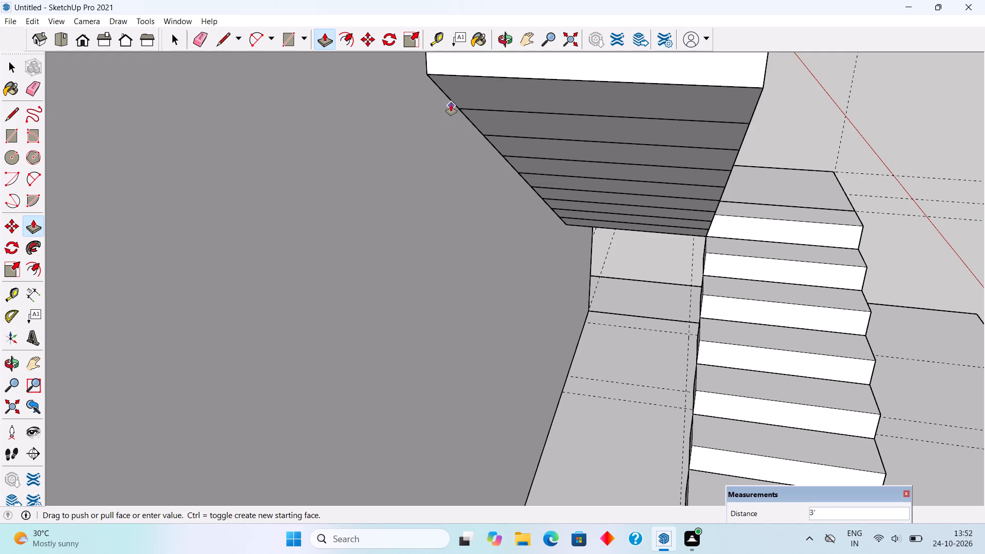
pyautogui.click(451, 105)
# Make a group of all the connected triangular infill beneath the upper flight.
pyautogui.scroll(-4, 589, 259)
pyautogui.press('space')
pyautogui.moveTo(734, 252); pyautogui.dragTo(510, 238, button='middle')
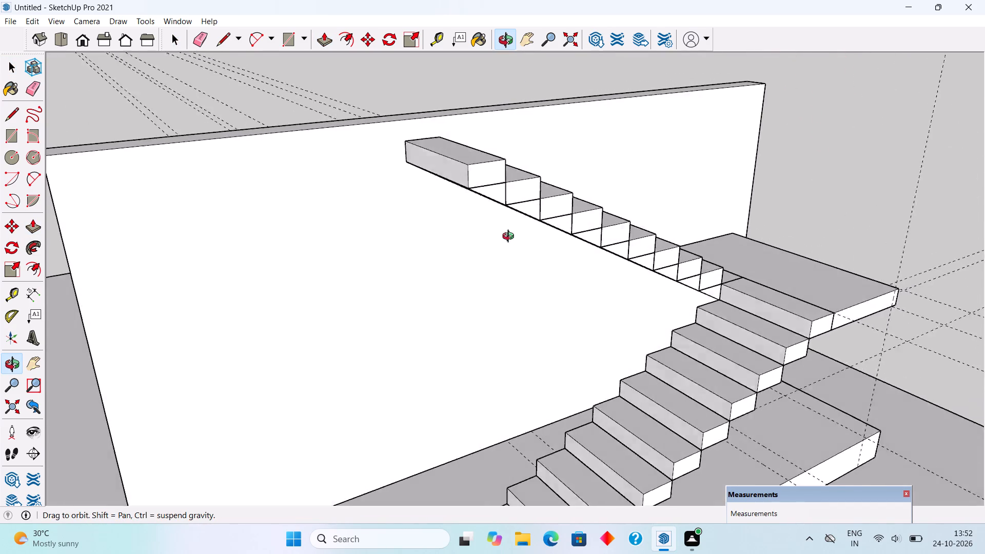
pyautogui.moveTo(510, 238); pyautogui.dragTo(440, 224, button='middle')
pyautogui.tripleClick(459, 187)
pyautogui.click(459, 187)
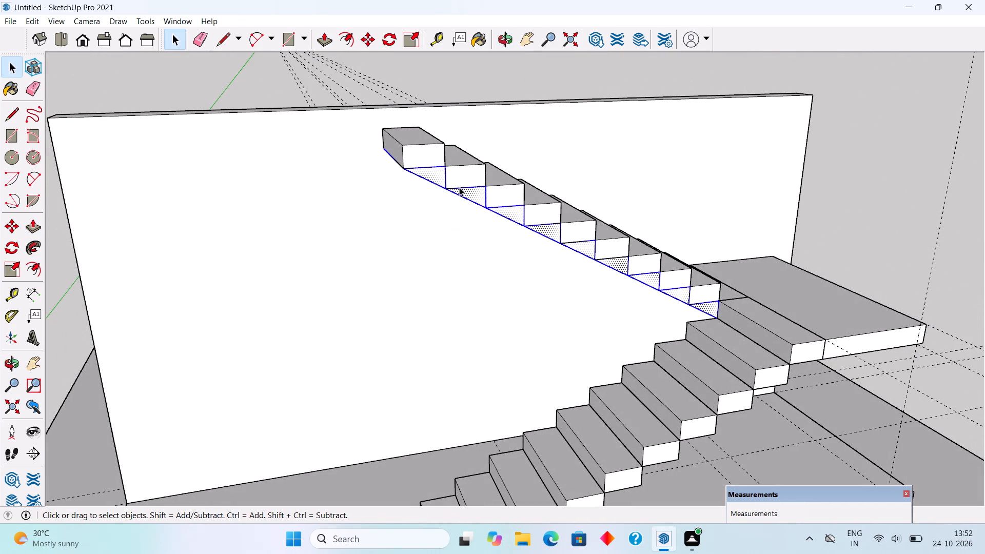
pyautogui.rightClick(460, 186)
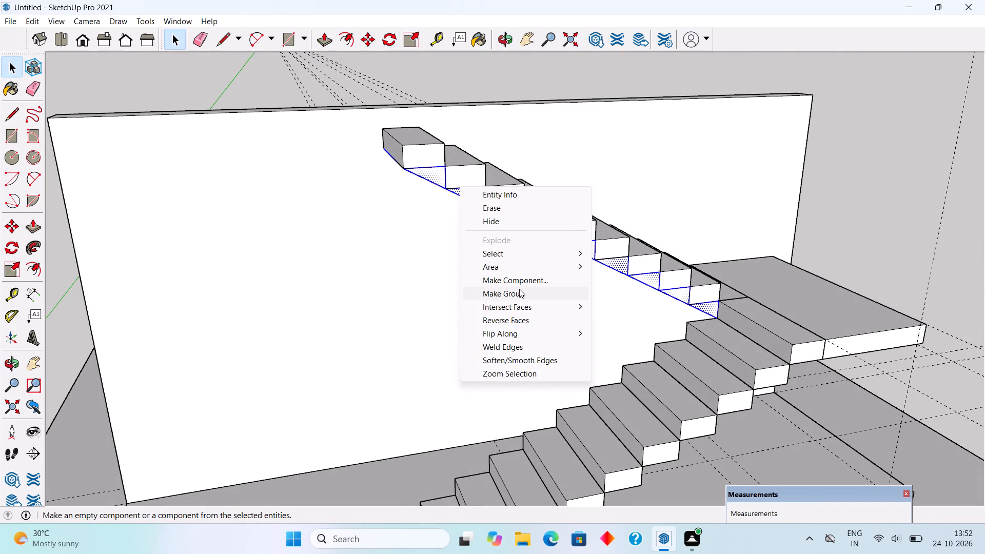
pyautogui.click(519, 289)
pyautogui.scroll(-6, 520, 285)
pyautogui.click(604, 133)
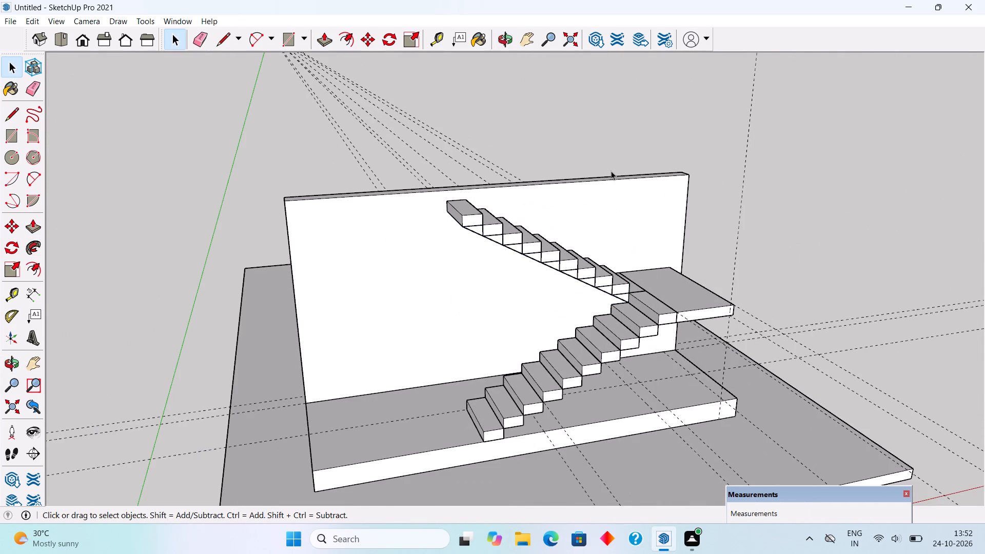
# Draw a sloped line about 8' 4 1/4" long beneath the lower flight, from the bottom step's rear base corner up along the step corners.
pyautogui.moveTo(634, 246); pyautogui.dragTo(617, 172, button='middle')
pyautogui.moveTo(669, 261); pyautogui.dragTo(601, 219, button='middle')
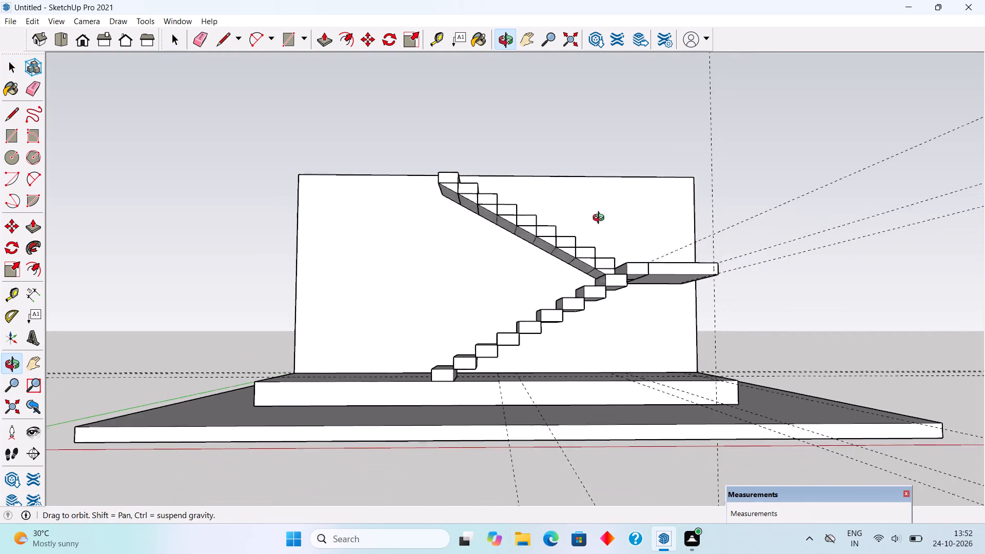
pyautogui.moveTo(601, 219); pyautogui.dragTo(595, 220, button='middle')
pyautogui.scroll(5, 496, 369)
pyautogui.scroll(3, 445, 381)
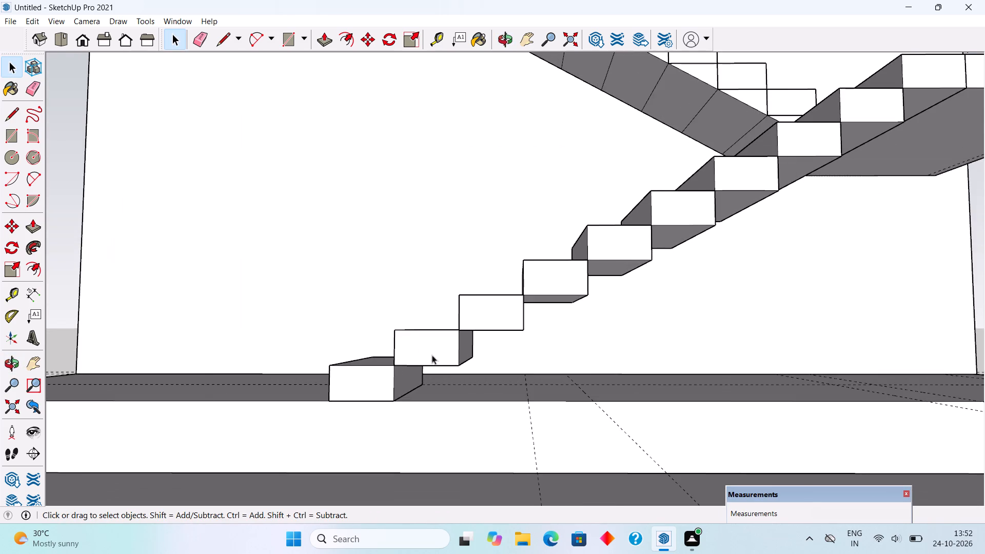
pyautogui.moveTo(430, 352); pyautogui.dragTo(417, 328, button='middle')
pyautogui.scroll(6, 509, 380)
pyautogui.moveTo(467, 366); pyautogui.dragTo(466, 375, button='middle')
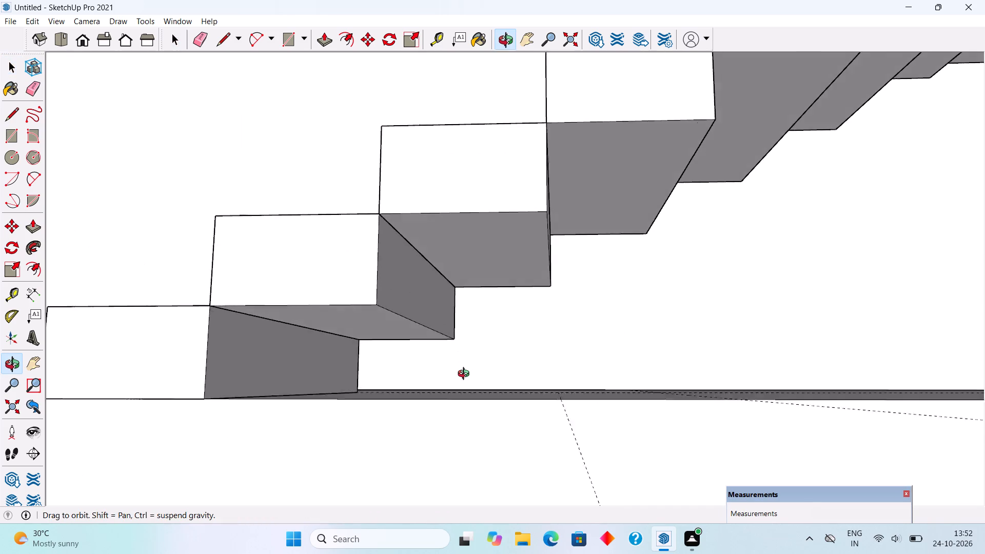
pyautogui.moveTo(466, 375); pyautogui.dragTo(459, 374, button='middle')
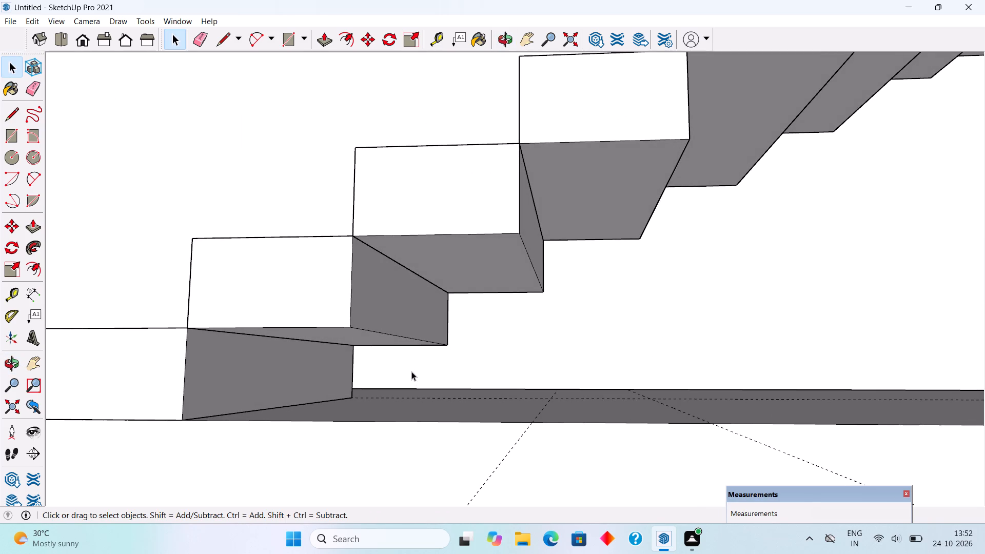
pyautogui.press('l')
pyautogui.click(346, 396)
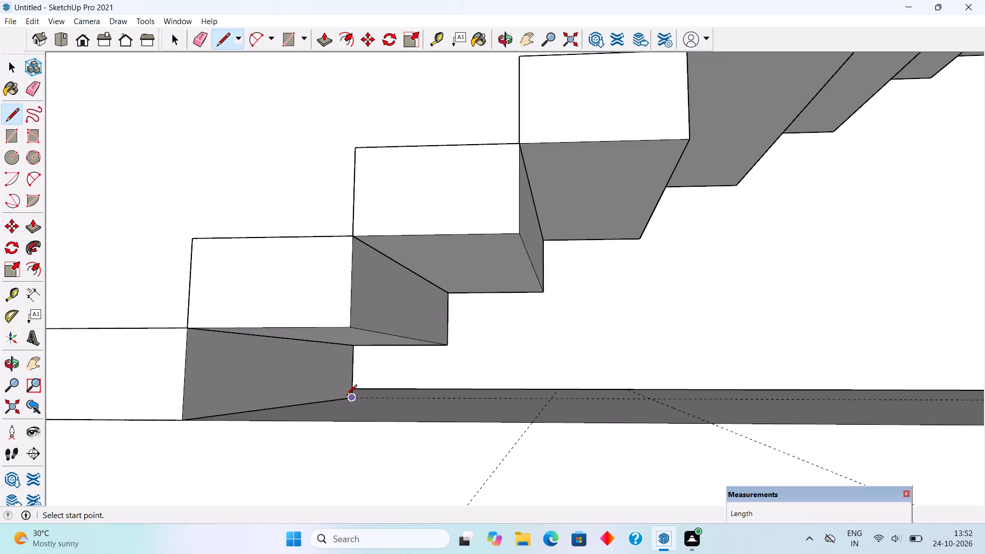
pyautogui.scroll(-8, 505, 313)
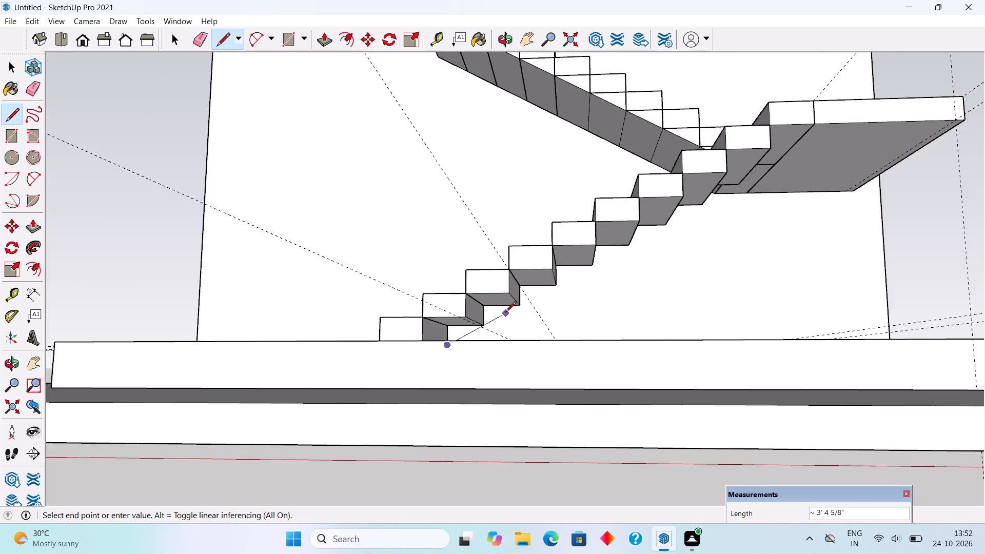
pyautogui.scroll(-2, 505, 313)
pyautogui.click(697, 209)
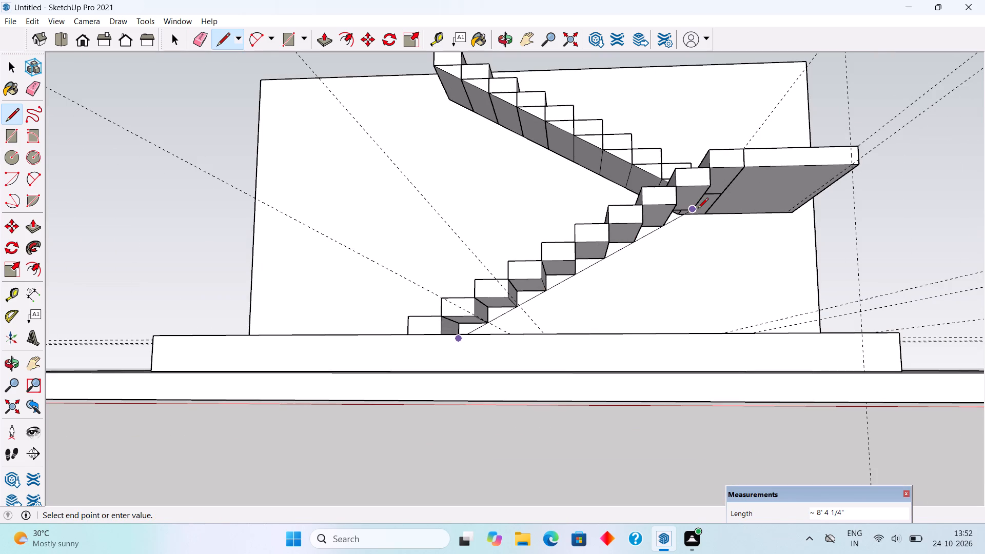
# Close the uppermost triangular gap beneath the lower flight, at the platform, with sloped, 11" horizontal and 6" vertical lines.
pyautogui.moveTo(690, 210); pyautogui.dragTo(575, 232, button='middle')
pyautogui.scroll(2, 671, 192)
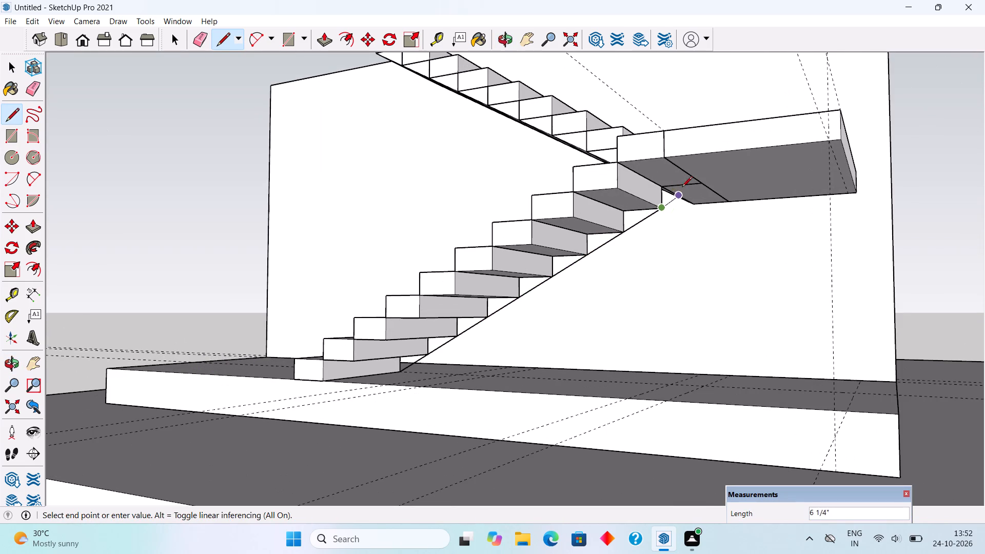
pyautogui.click(704, 184)
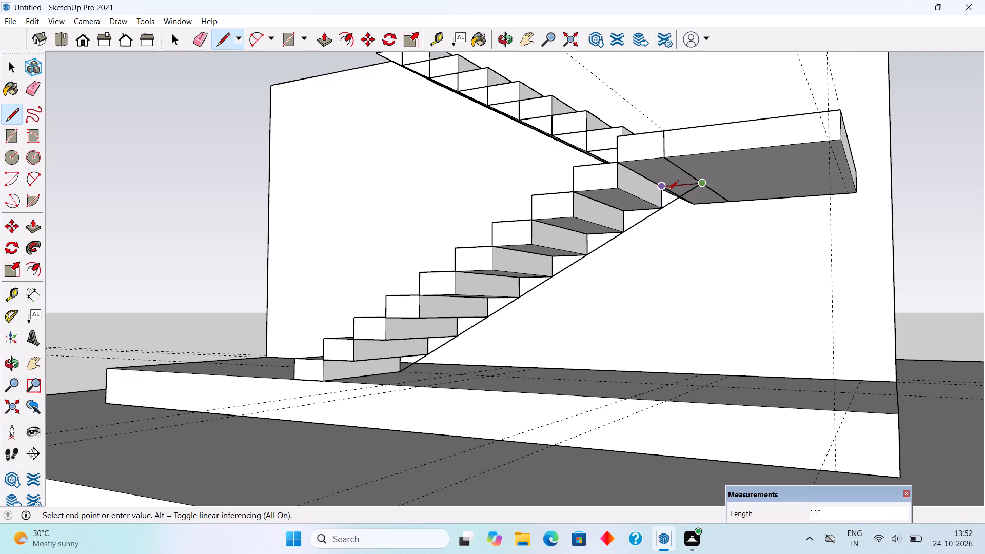
pyautogui.click(668, 191)
pyautogui.click(661, 208)
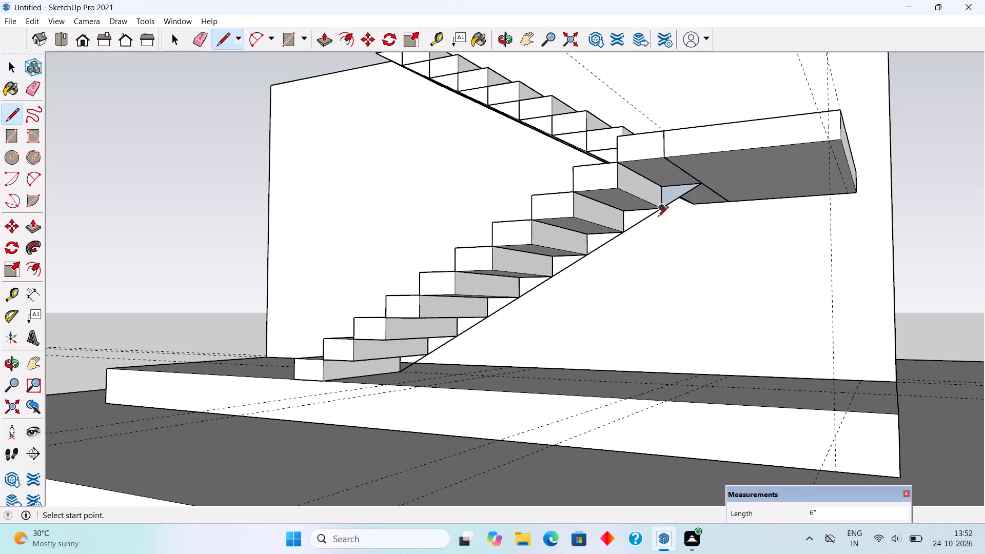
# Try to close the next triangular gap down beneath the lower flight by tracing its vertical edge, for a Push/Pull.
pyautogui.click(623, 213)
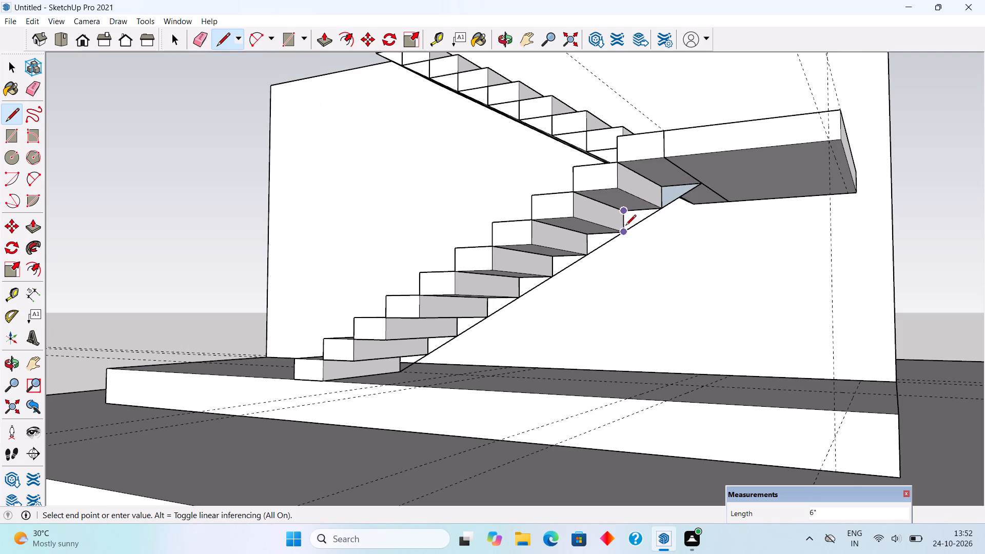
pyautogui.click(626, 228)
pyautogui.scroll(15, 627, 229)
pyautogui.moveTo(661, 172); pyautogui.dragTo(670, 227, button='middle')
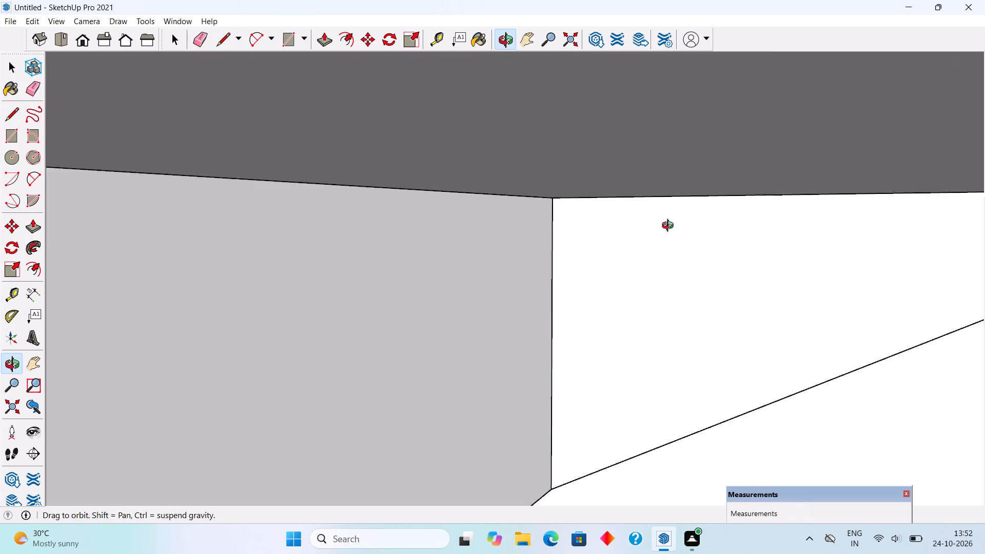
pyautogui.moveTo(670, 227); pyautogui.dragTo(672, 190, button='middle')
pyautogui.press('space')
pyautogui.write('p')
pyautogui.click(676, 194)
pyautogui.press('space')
# Close the second triangular gap down from the platform, beneath the lower flight, by tracing its vertical edge and 11" horizontal edge.
pyautogui.scroll(-9, 666, 252)
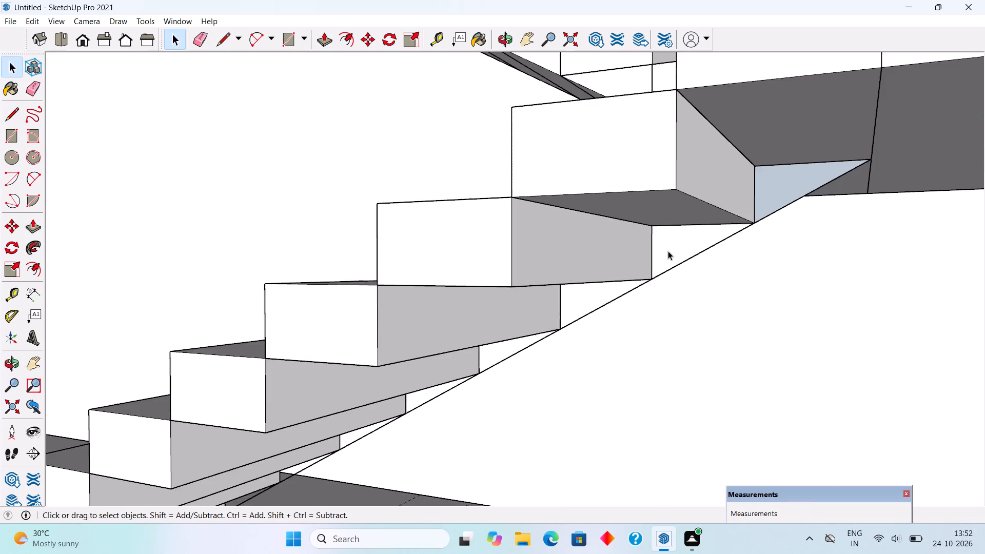
pyautogui.moveTo(668, 250); pyautogui.dragTo(713, 140, button='middle')
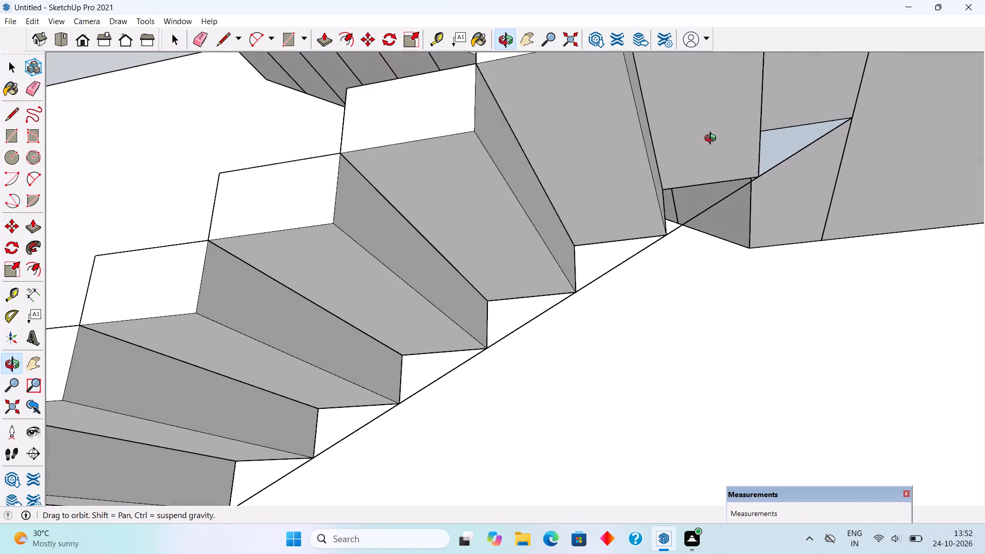
pyautogui.moveTo(713, 140); pyautogui.dragTo(692, 151, button='middle')
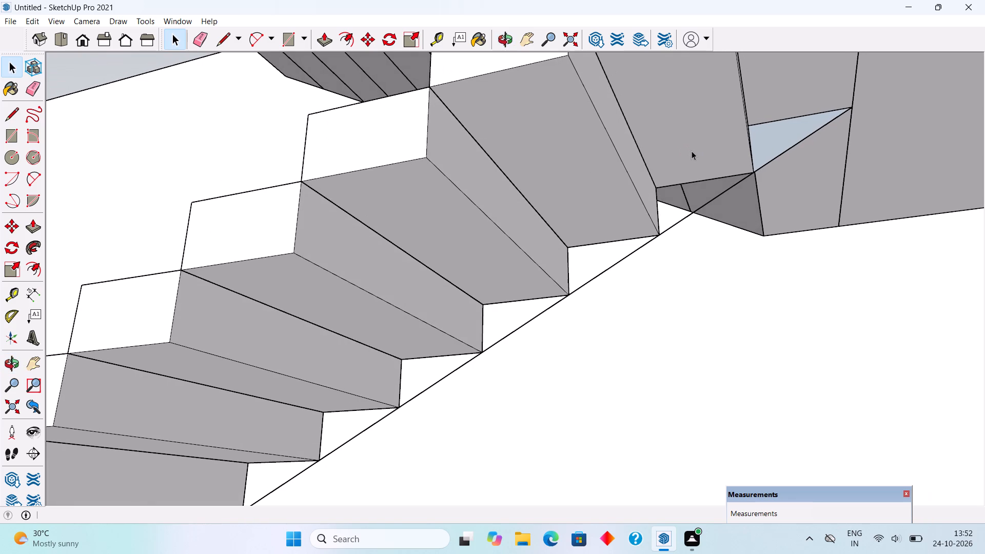
pyautogui.press('l')
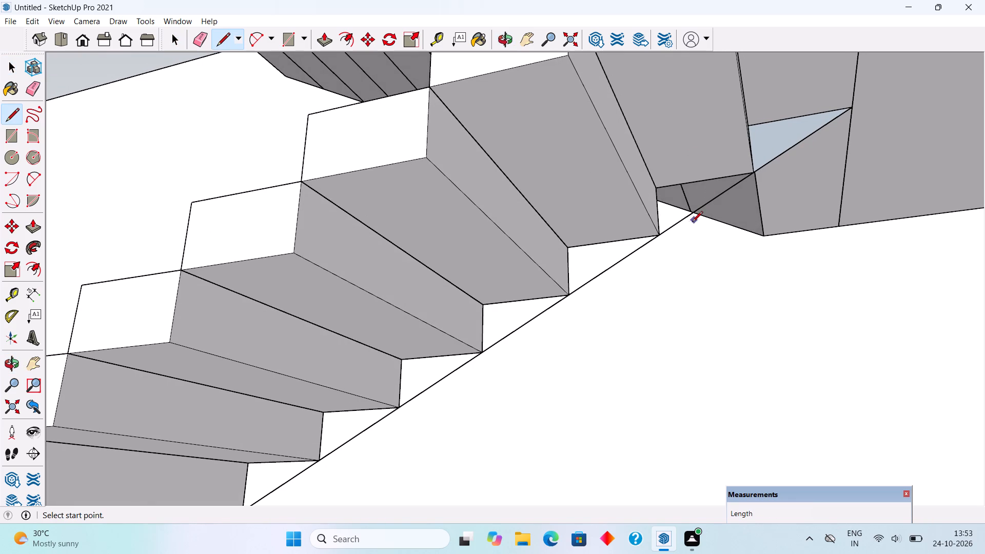
pyautogui.click(659, 229)
pyautogui.click(656, 192)
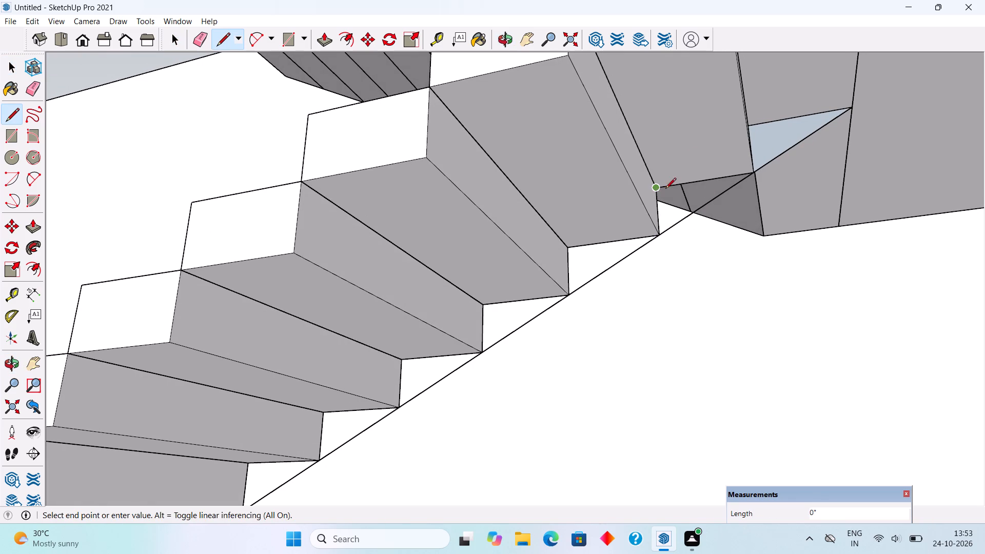
pyautogui.click(752, 173)
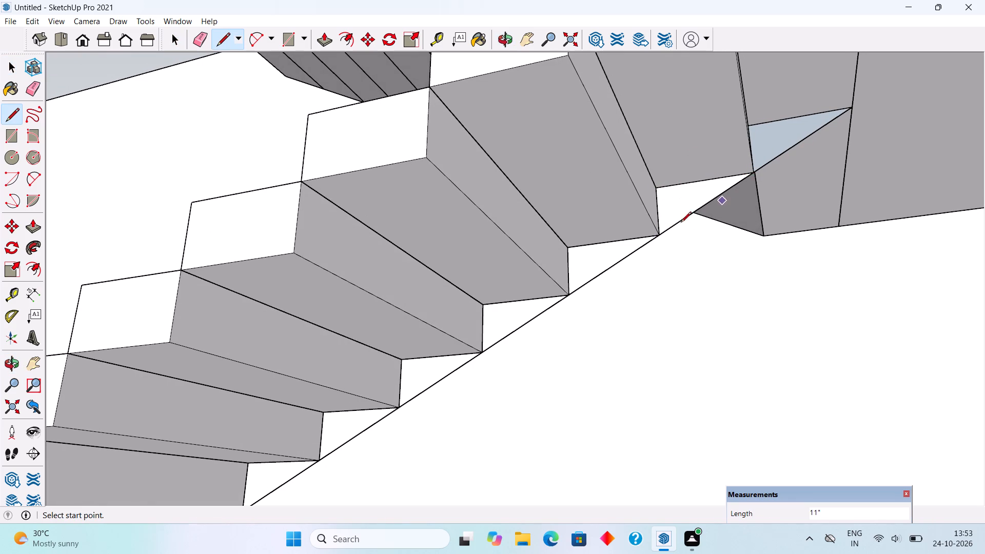
# Close the next three triangular gaps down beneath the lower flight by tracing each one's horizontal edge and 6" vertical edge.
pyautogui.click(656, 238)
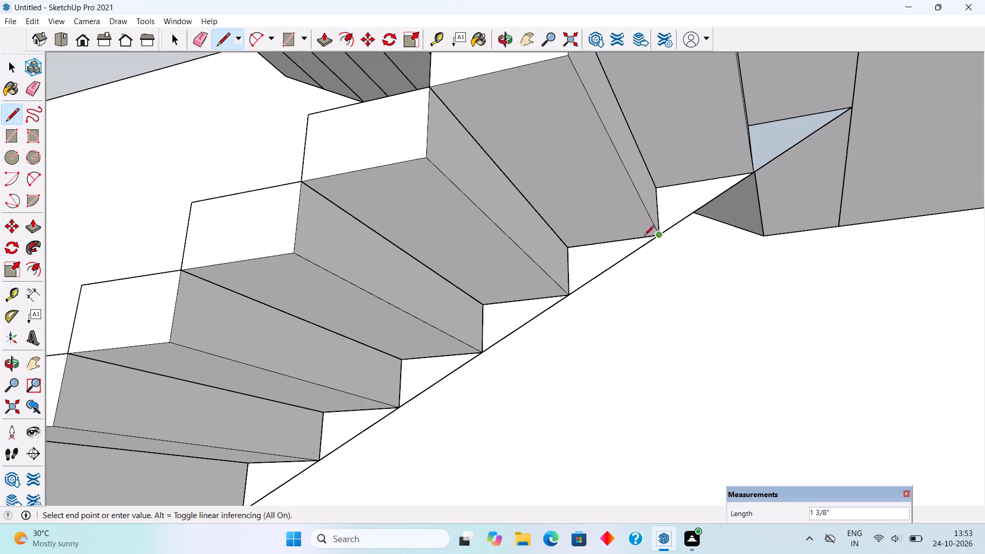
pyautogui.click(568, 251)
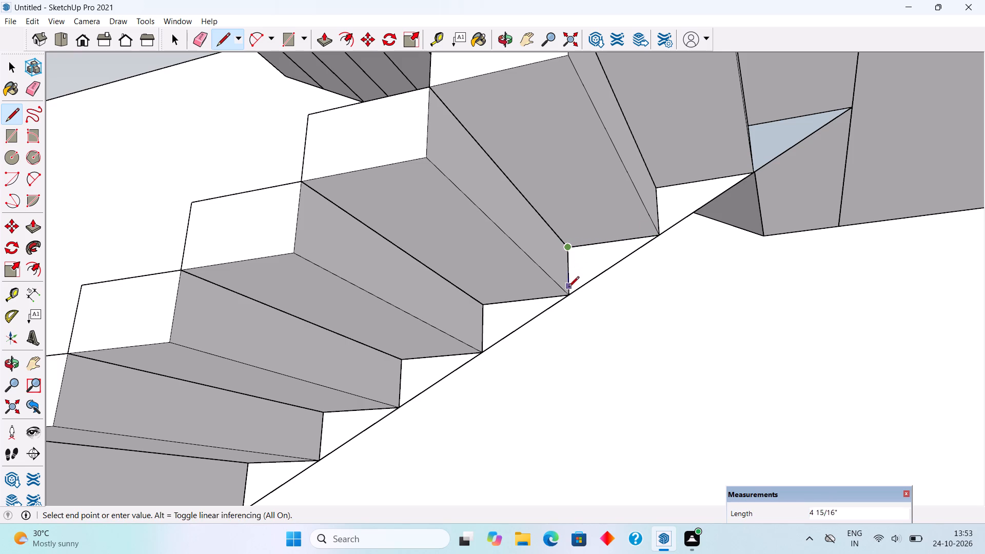
pyautogui.click(567, 298)
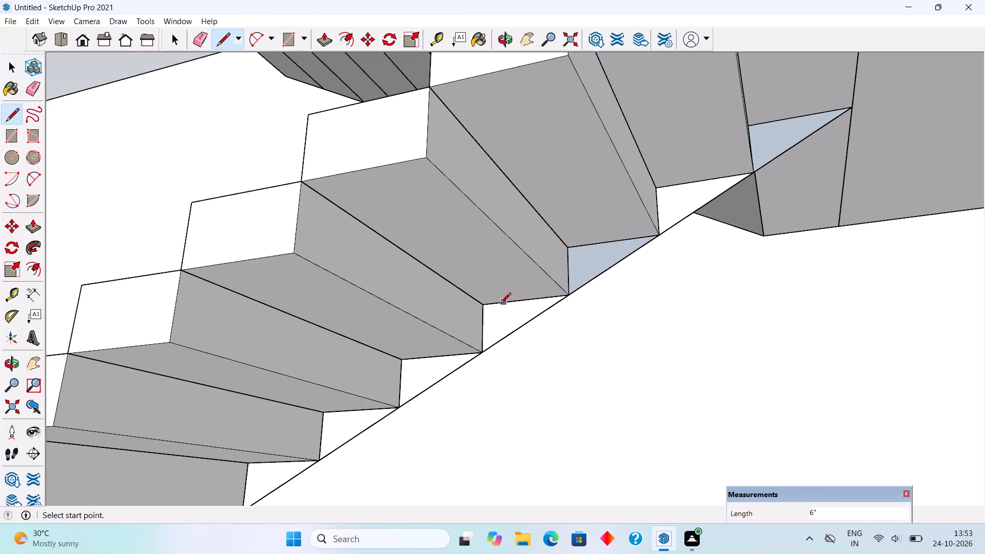
pyautogui.click(567, 294)
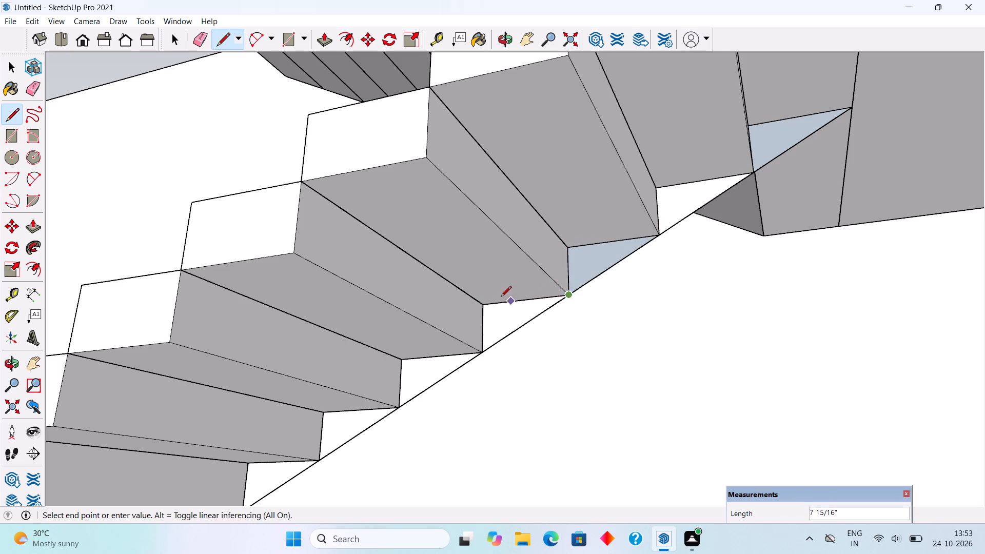
pyautogui.click(486, 305)
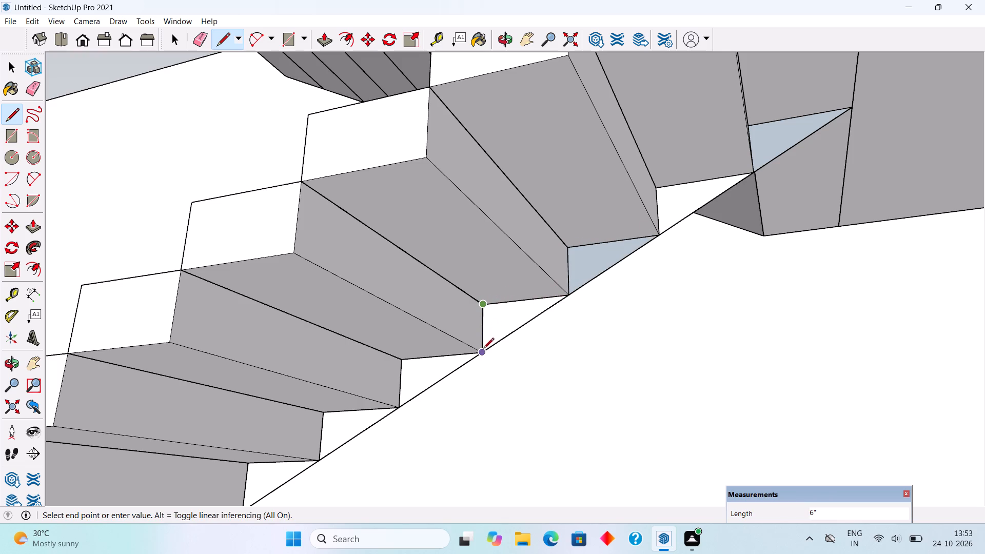
pyautogui.click(482, 353)
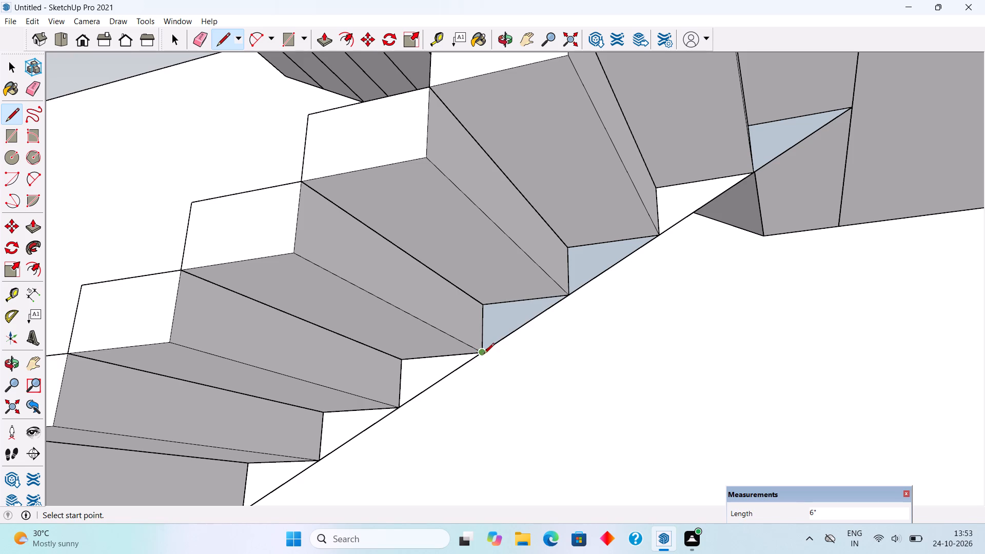
pyautogui.click(484, 354)
pyautogui.click(404, 360)
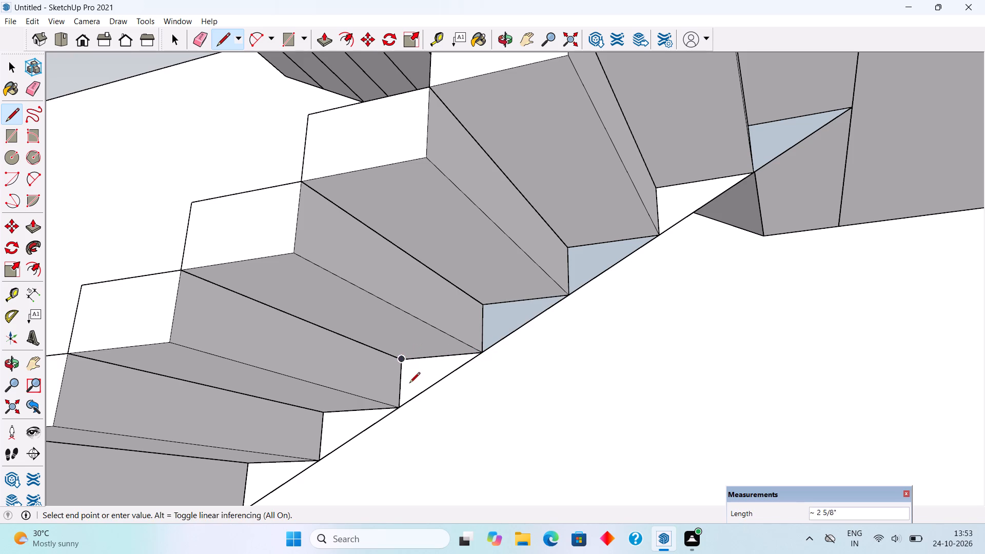
pyautogui.click(401, 407)
# Close the following two triangular gaps down the lower flight with lines along their horizontal and 6" vertical edges.
pyautogui.moveTo(429, 388); pyautogui.dragTo(624, 377, button='middle')
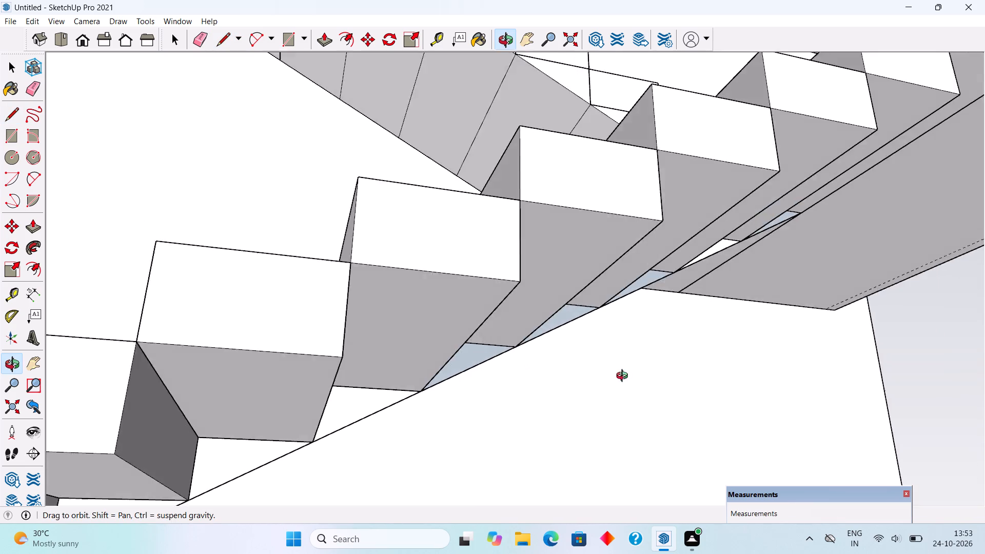
pyautogui.moveTo(624, 377); pyautogui.dragTo(574, 385, button='middle')
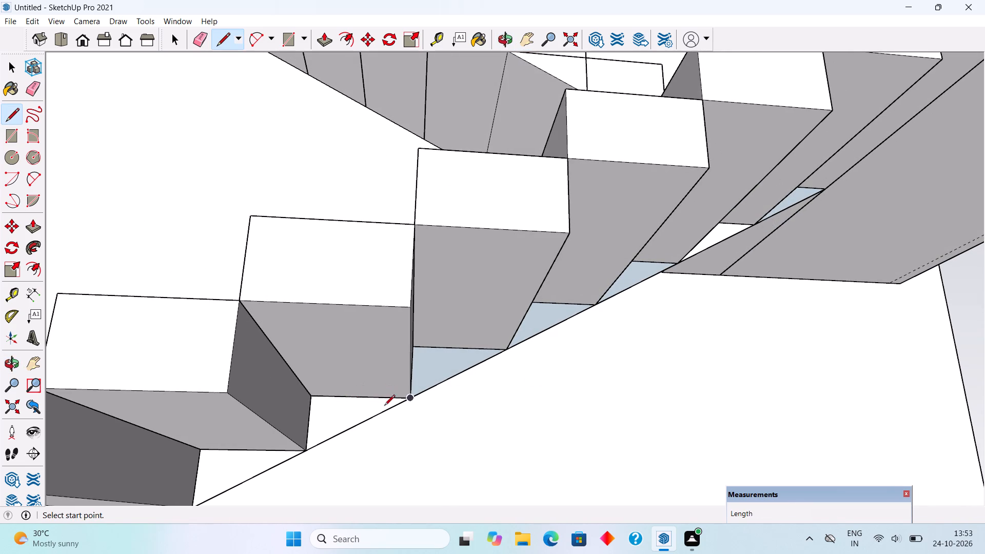
pyautogui.click(409, 397)
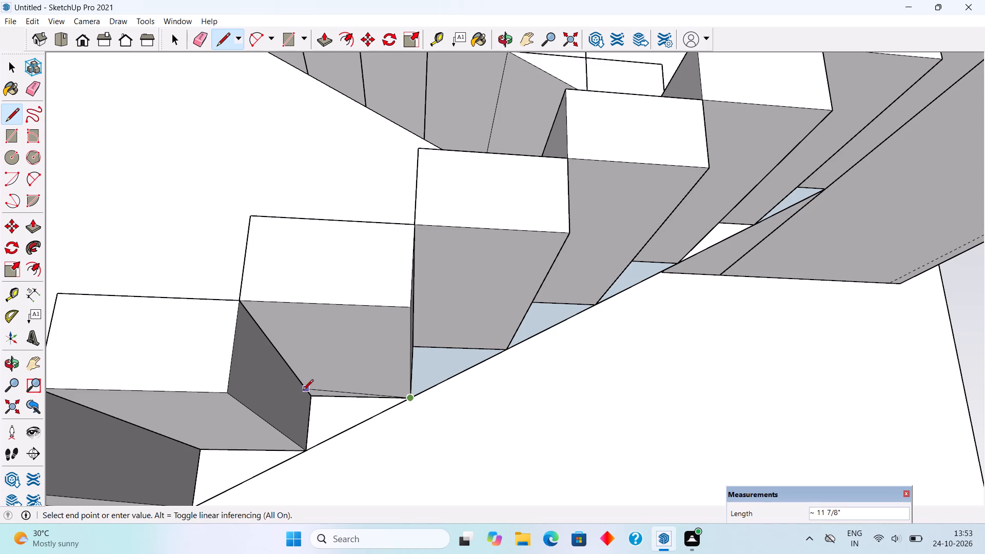
pyautogui.click(309, 394)
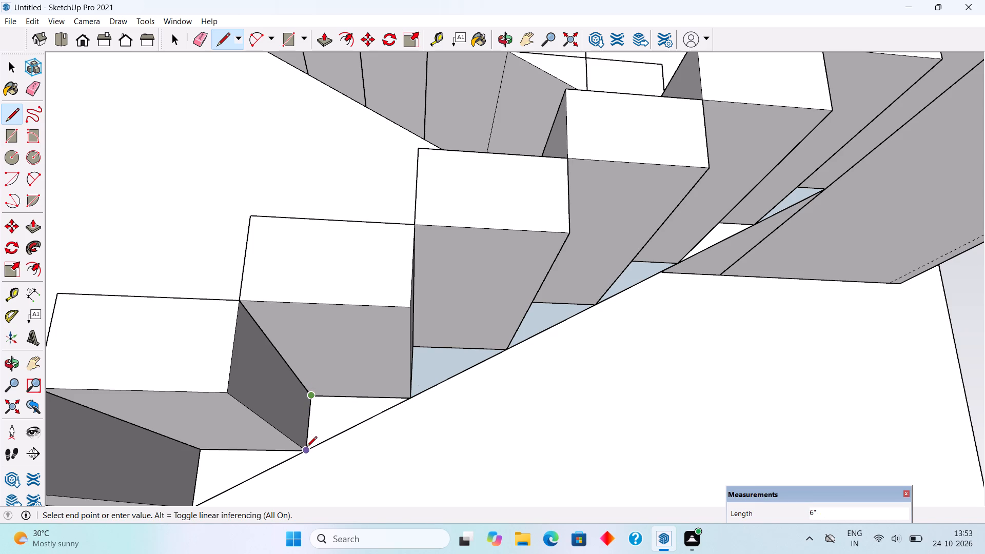
pyautogui.click(306, 448)
pyautogui.scroll(-5, 314, 376)
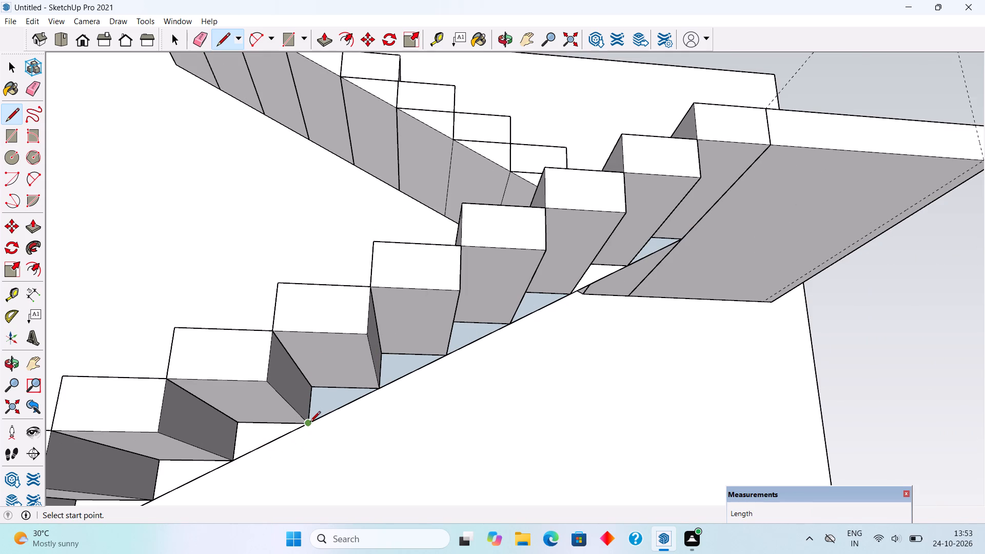
pyautogui.click(307, 424)
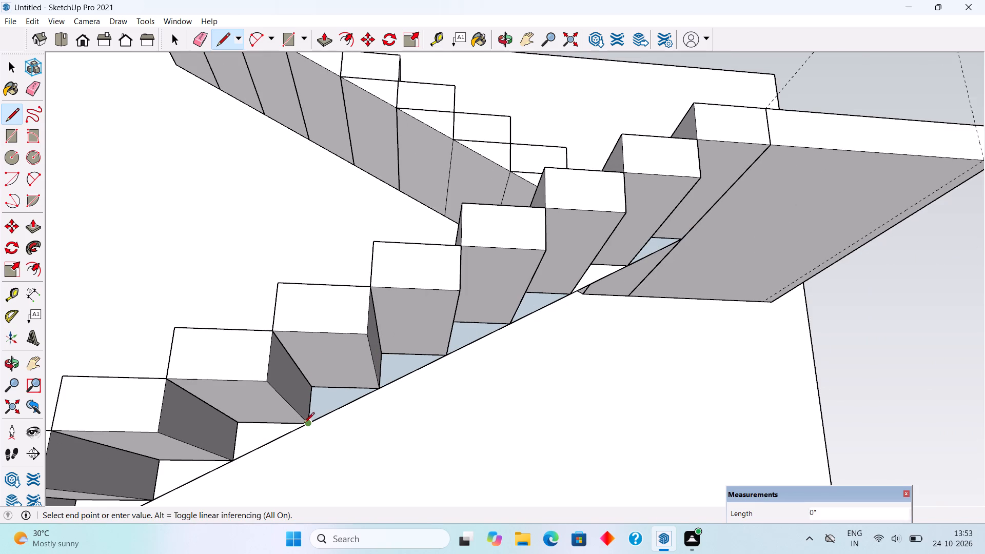
pyautogui.click(235, 423)
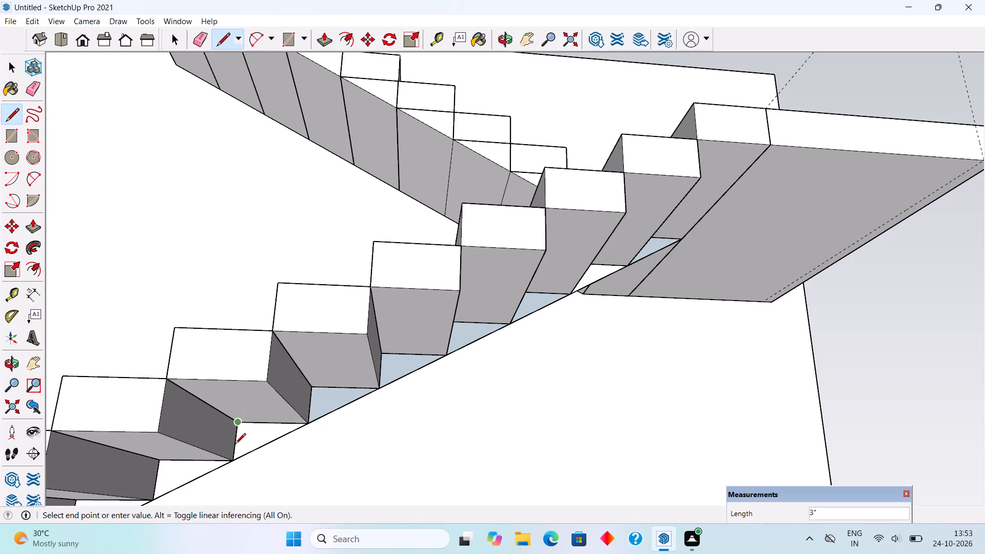
pyautogui.click(230, 467)
# Close the second-lowest triangular gap beneath the lower flight with lines along its horizontal and vertical edges.
pyautogui.scroll(-5, 282, 366)
pyautogui.moveTo(170, 454); pyautogui.dragTo(199, 482, button='middle')
pyautogui.scroll(7, 220, 456)
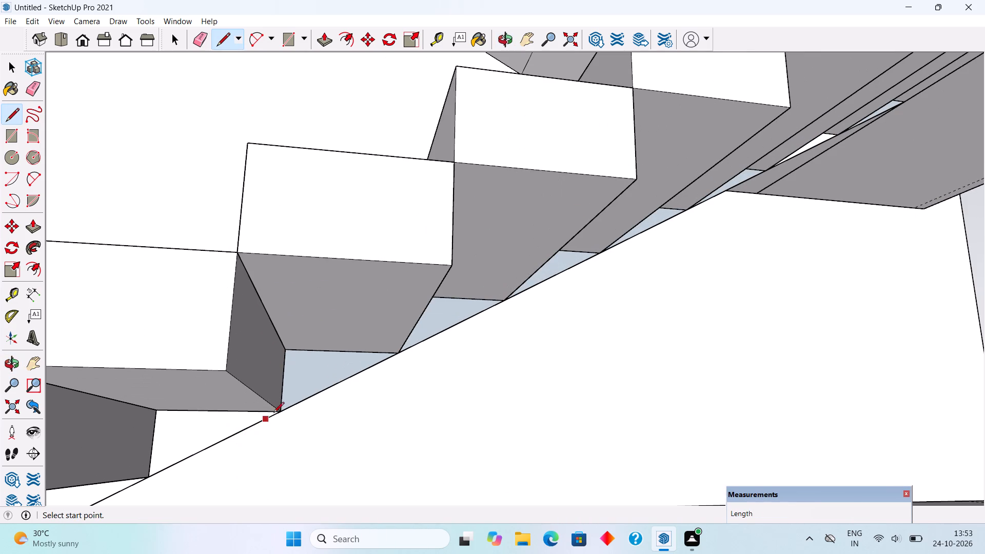
pyautogui.click(278, 414)
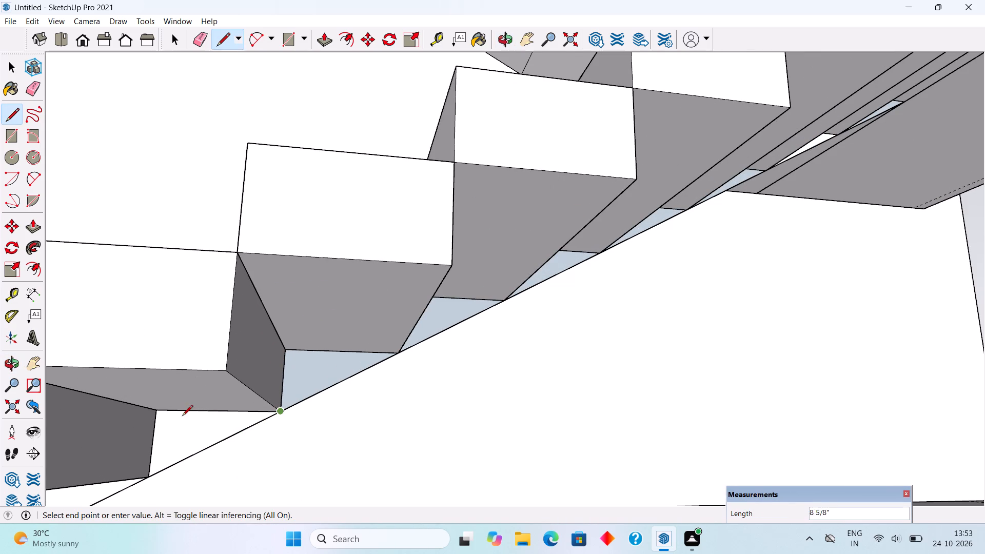
pyautogui.click(157, 412)
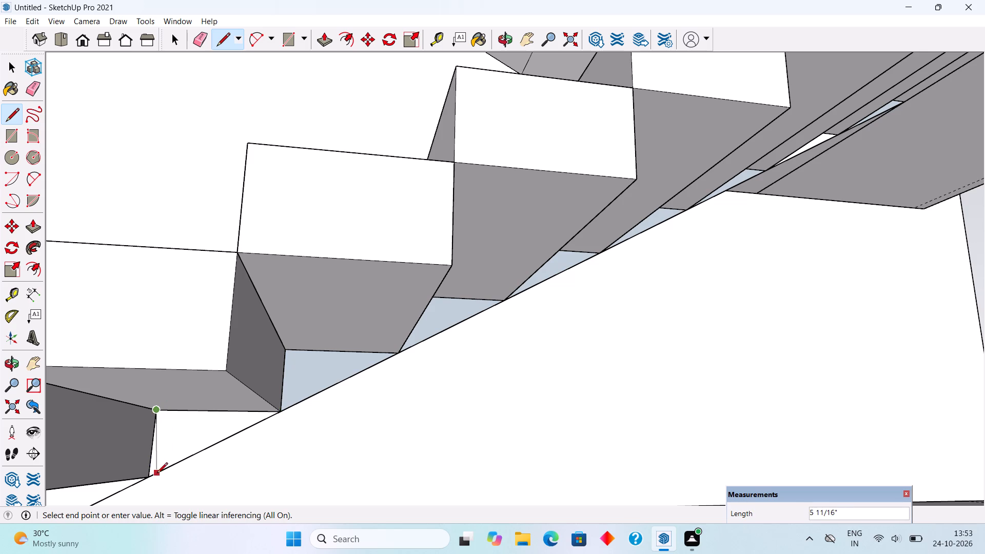
pyautogui.click(153, 476)
# Close the lowest triangular gap beneath the lower flight, at the base, by tracing its horizontal edge and 6" vertical edge.
pyautogui.scroll(-10, 172, 406)
pyautogui.moveTo(147, 436); pyautogui.dragTo(192, 395, button='middle')
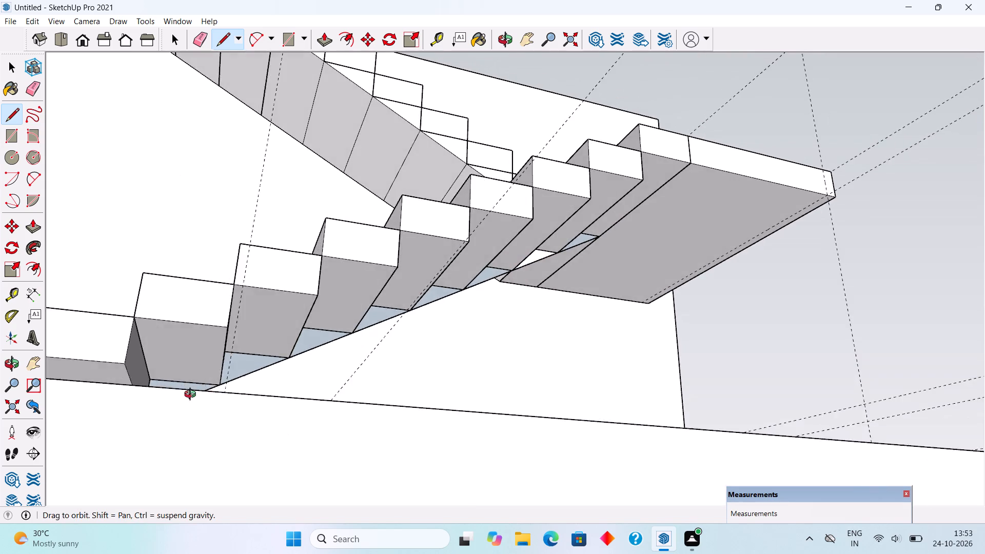
pyautogui.moveTo(192, 395); pyautogui.dragTo(197, 425, button='middle')
pyautogui.scroll(2, 101, 449)
pyautogui.scroll(-5, 199, 193)
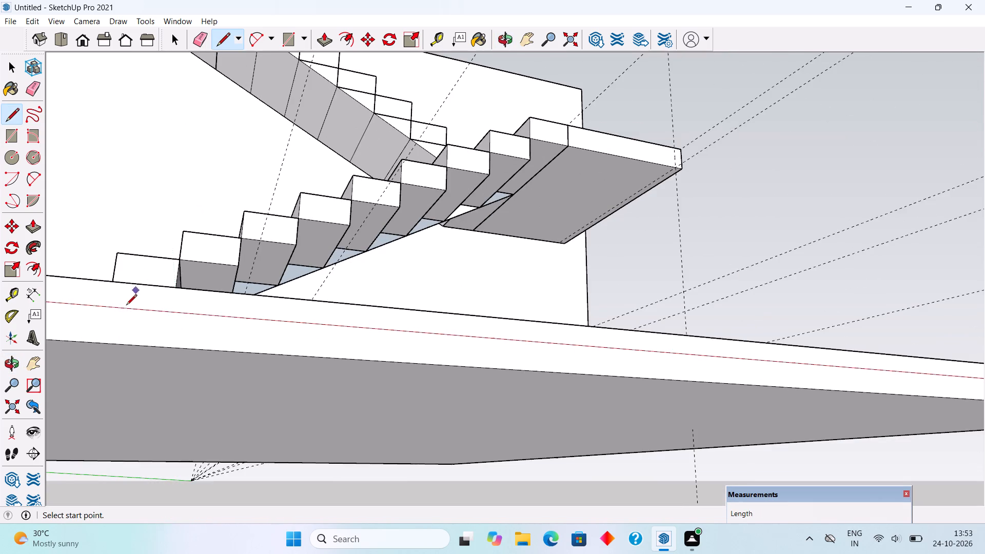
pyautogui.moveTo(122, 317); pyautogui.dragTo(119, 410, button='middle')
pyautogui.scroll(10, 131, 148)
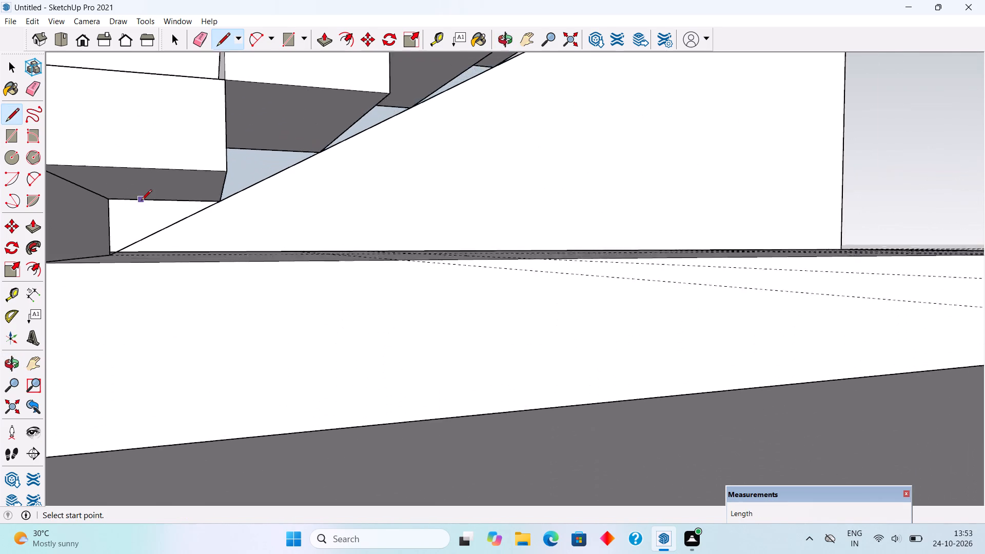
pyautogui.scroll(5, 141, 201)
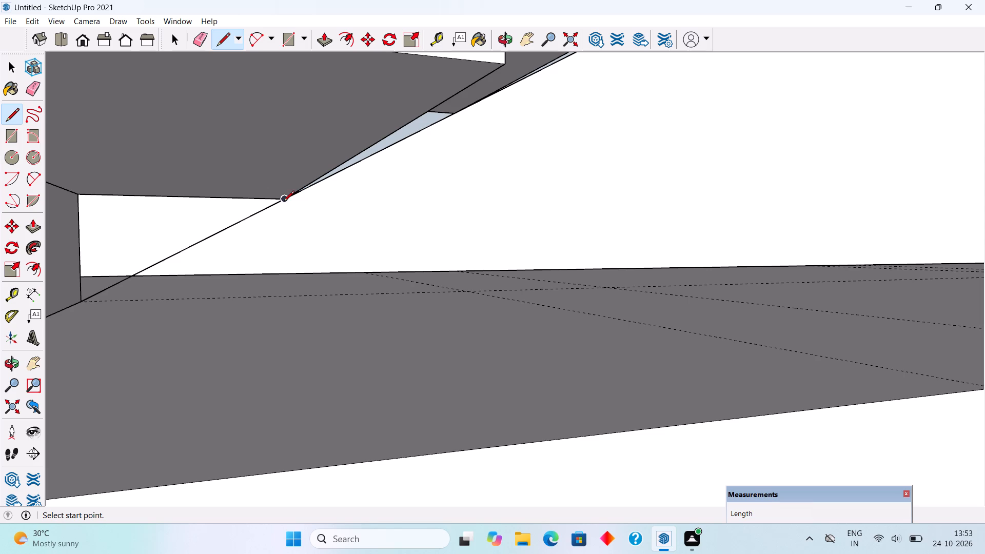
pyautogui.click(282, 202)
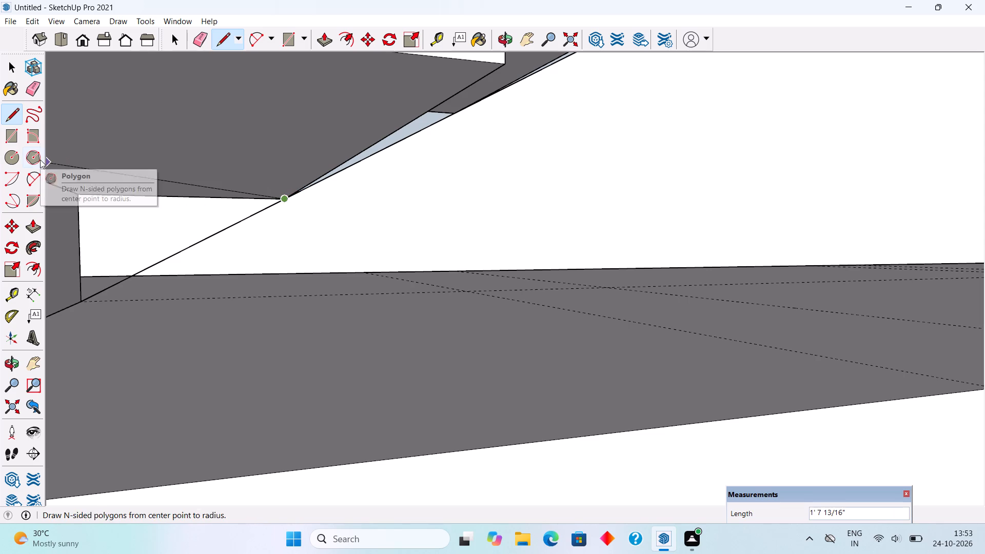
pyautogui.click(81, 199)
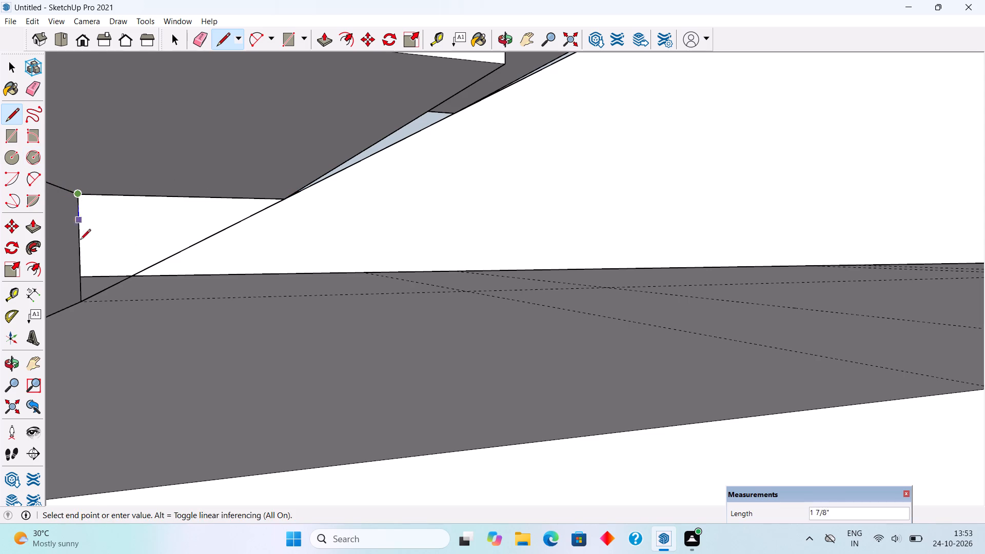
pyautogui.click(77, 303)
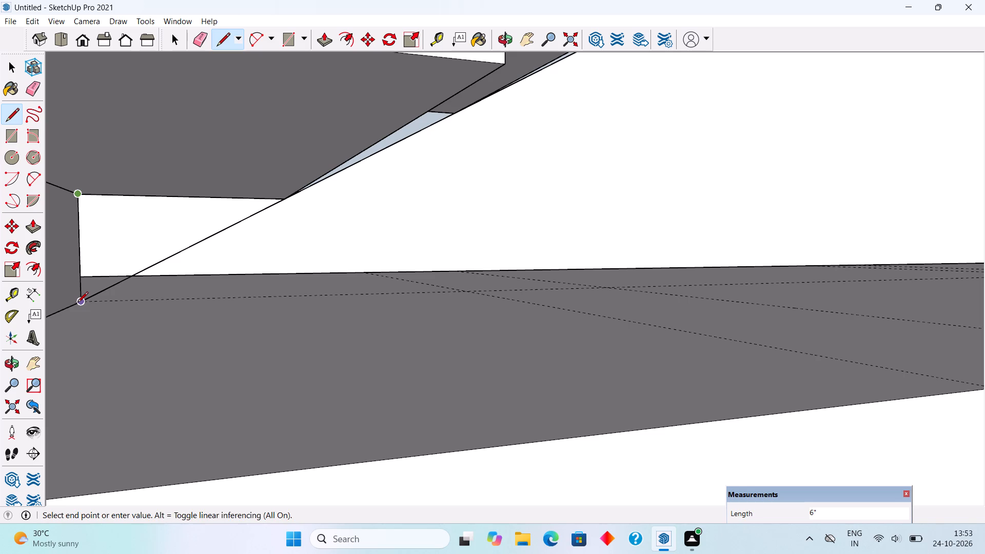
# Push/Pull the three lowest triangles beneath the lower flight 3' across the stair width.
pyautogui.press('p')
pyautogui.click(106, 277)
pyautogui.scroll(-8, 111, 252)
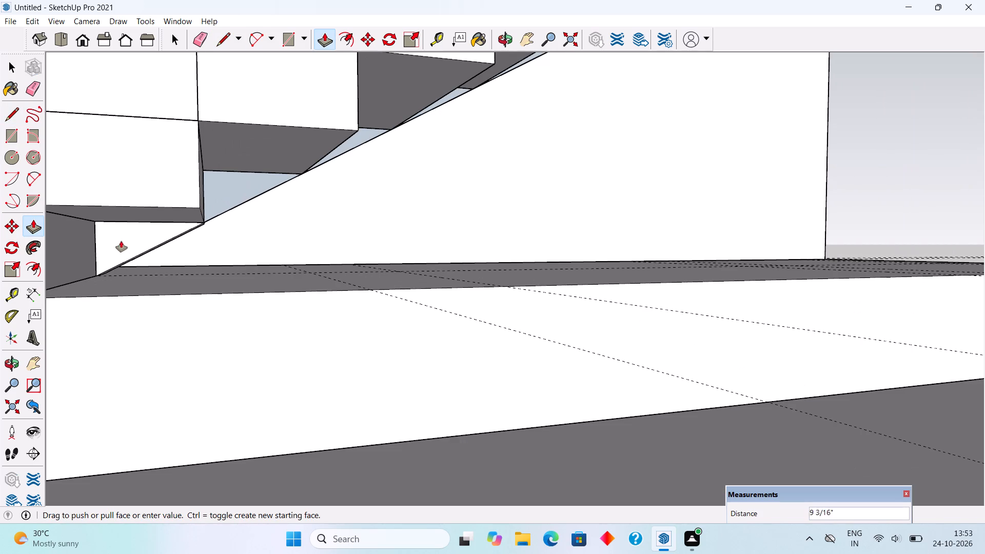
pyautogui.click(184, 203)
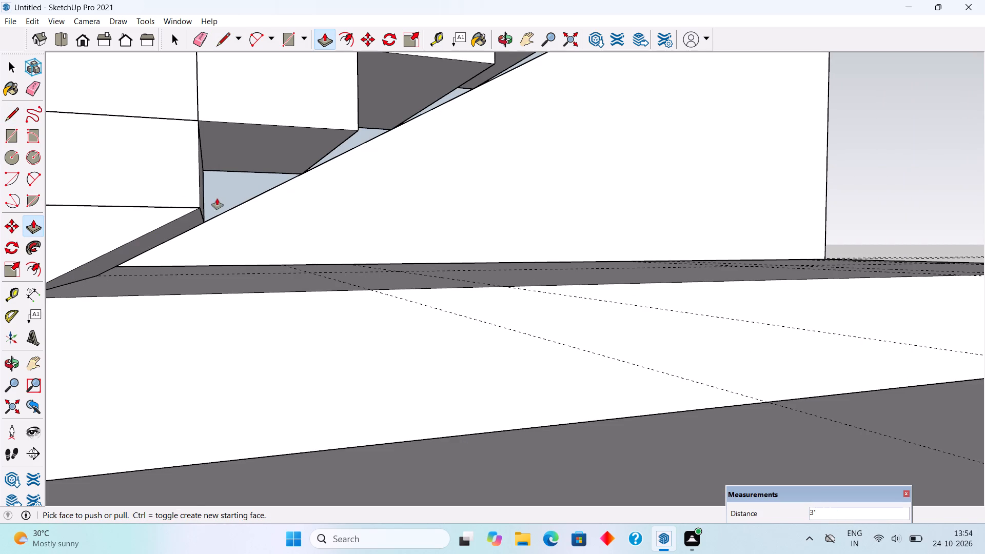
pyautogui.doubleClick(224, 200)
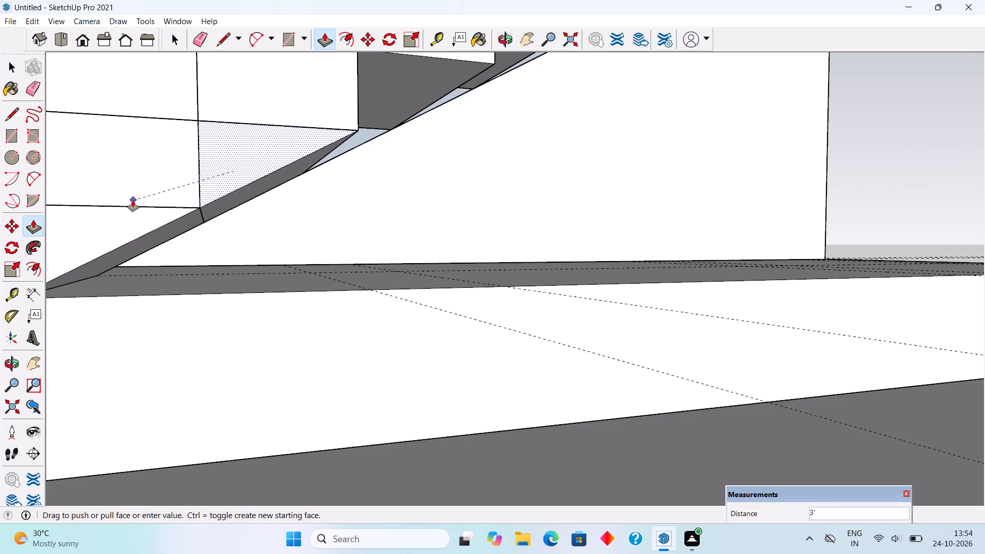
pyautogui.click(133, 201)
pyautogui.scroll(-5, 129, 201)
pyautogui.click(292, 164)
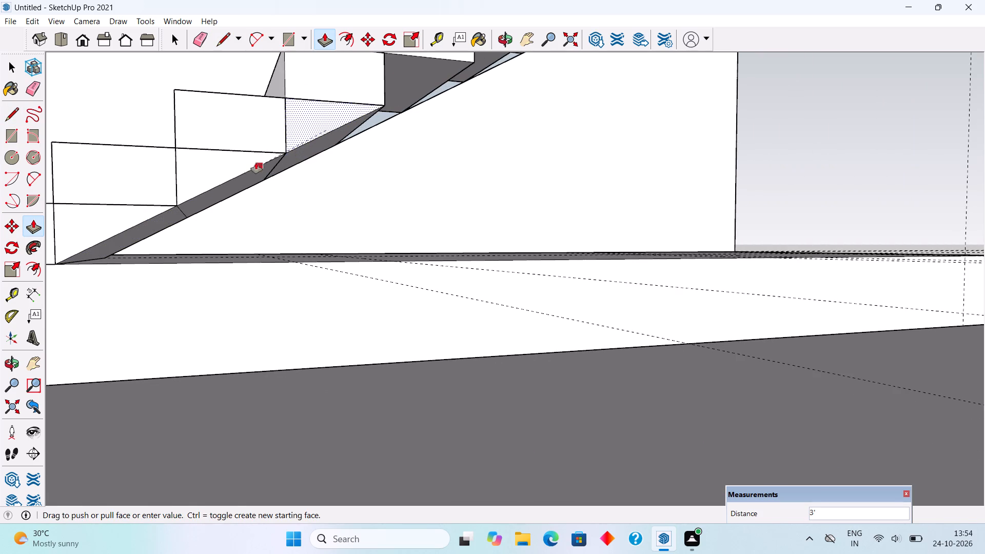
pyautogui.click(247, 163)
pyautogui.scroll(-9, 211, 177)
pyautogui.moveTo(196, 190); pyautogui.dragTo(147, 230, button='middle')
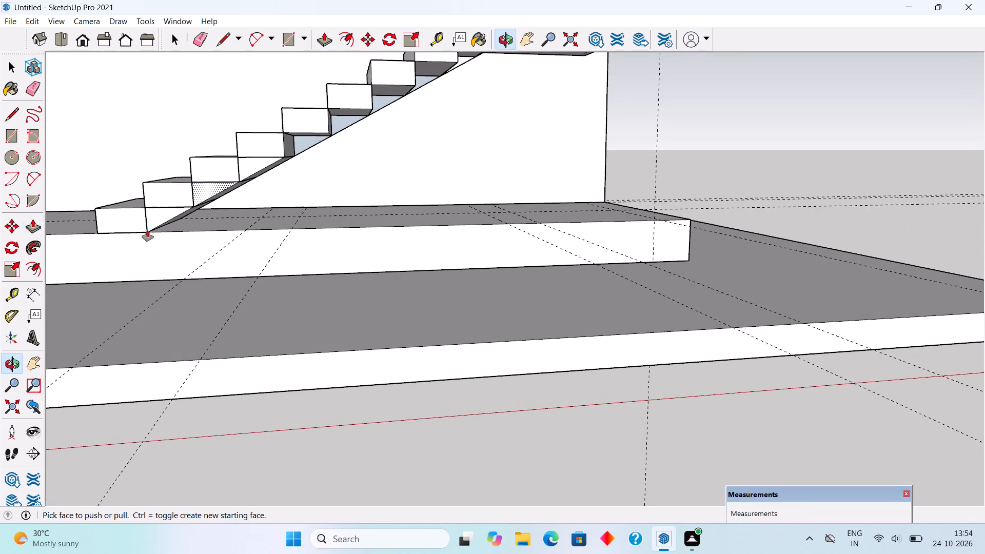
# Push/Pull the next two triangles up beneath the lower flight 3' across the stair width.
pyautogui.moveTo(147, 230); pyautogui.dragTo(146, 228, button='middle')
pyautogui.click(300, 150)
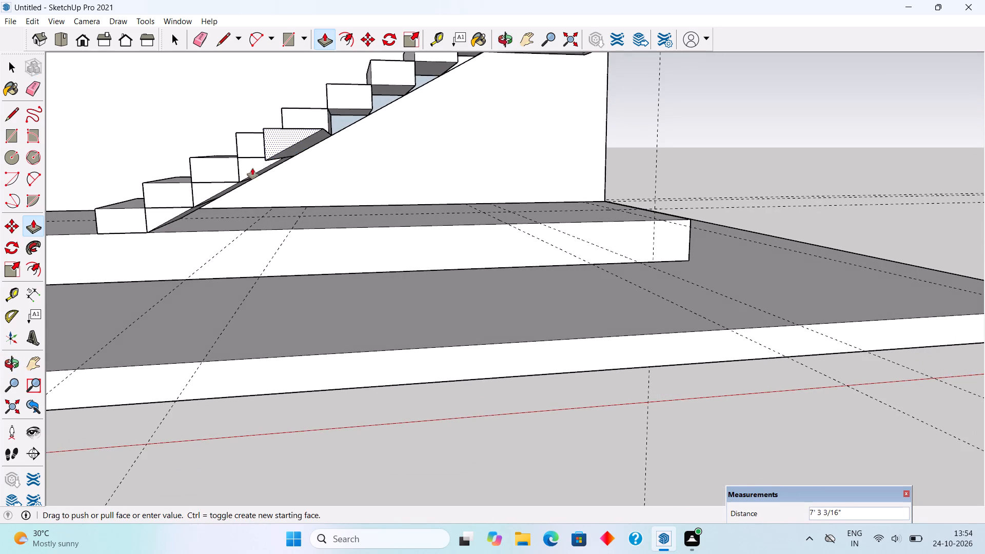
pyautogui.click(237, 176)
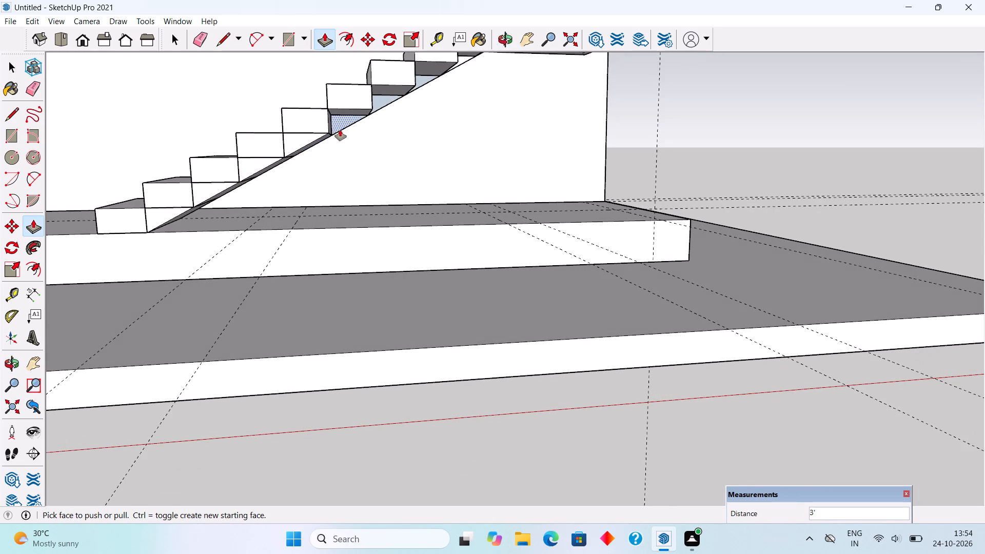
pyautogui.click(340, 130)
pyautogui.click(292, 129)
# Push/Pull the four uppermost triangles beneath the lower flight 3' across the stair width.
pyautogui.scroll(-7, 282, 150)
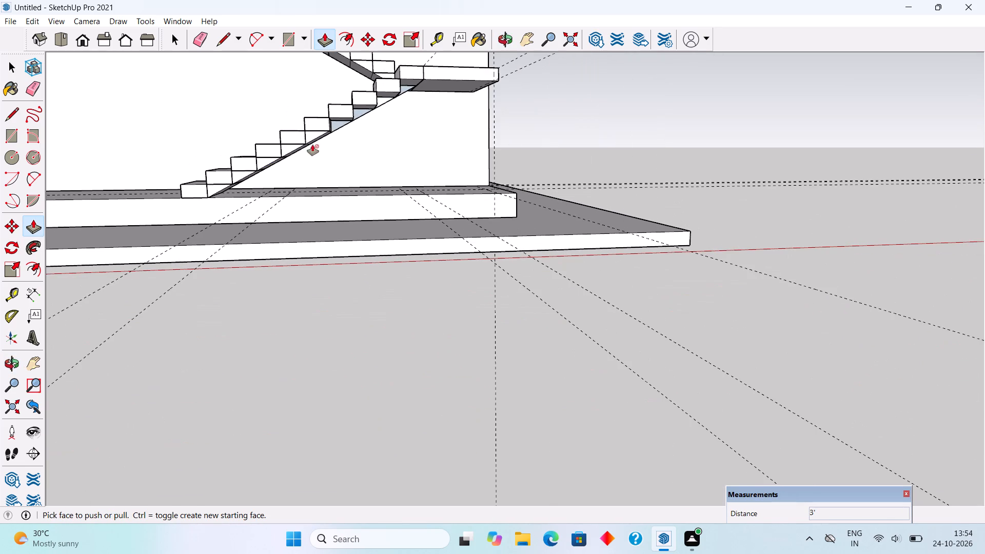
pyautogui.scroll(11, 408, 69)
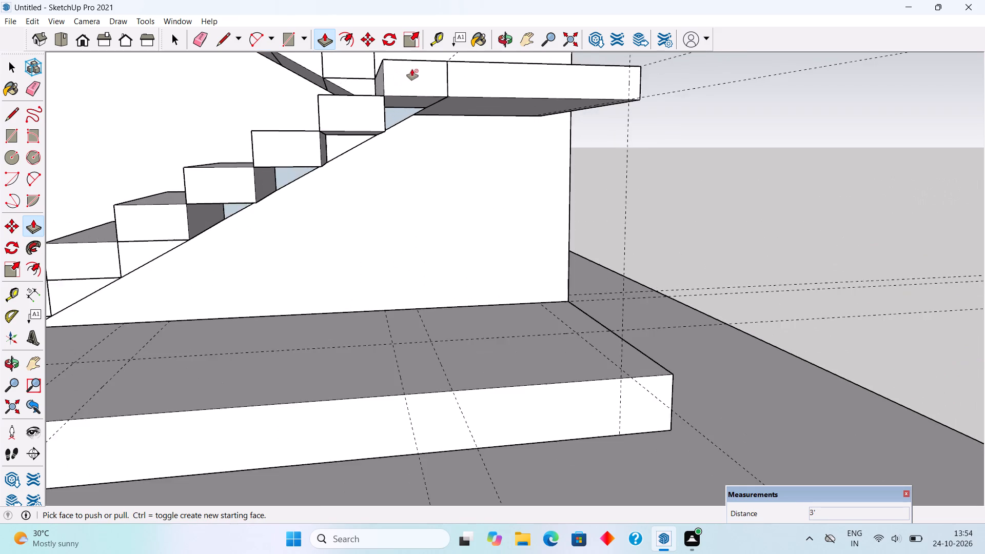
pyautogui.click(211, 225)
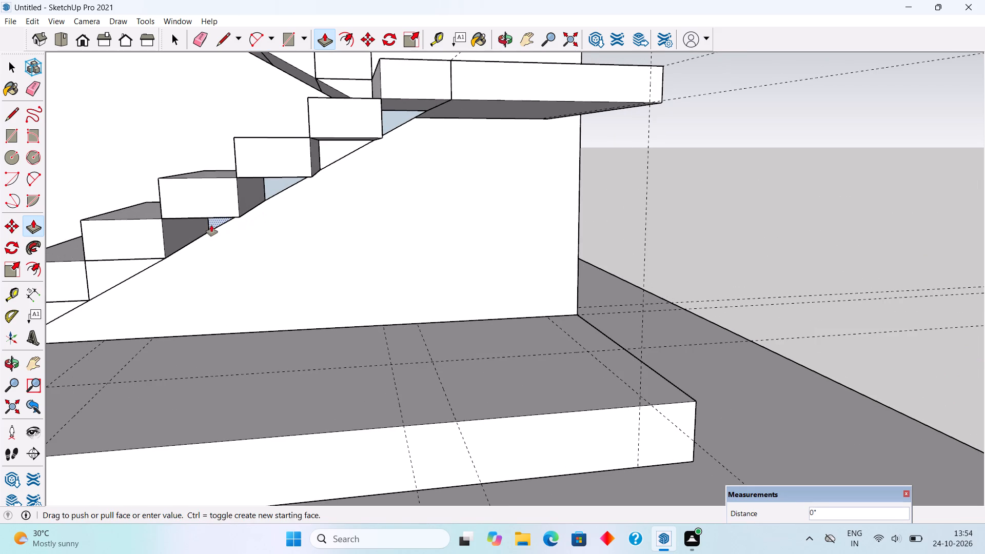
pyautogui.click(222, 208)
pyautogui.click(266, 191)
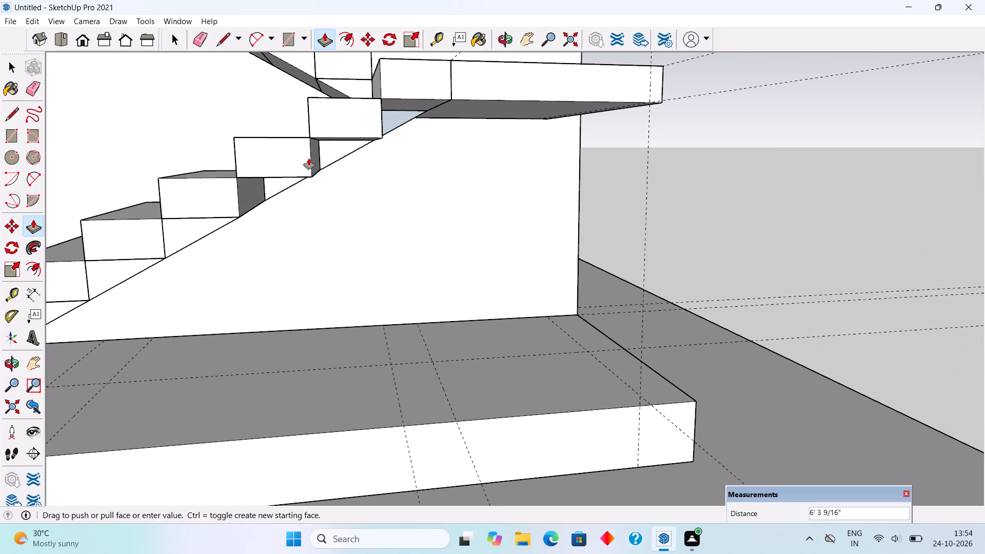
pyautogui.click(309, 158)
pyautogui.click(336, 151)
pyautogui.click(354, 120)
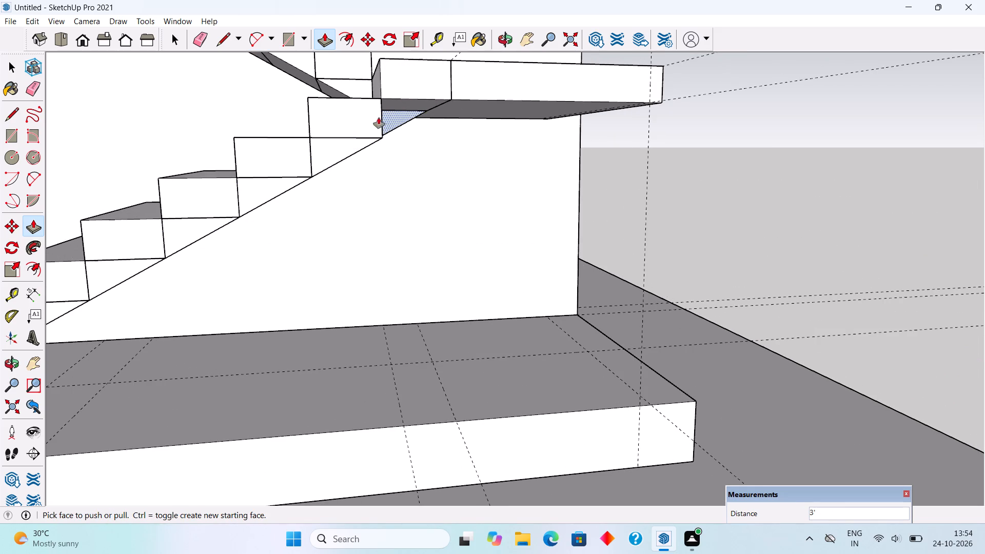
pyautogui.click(392, 118)
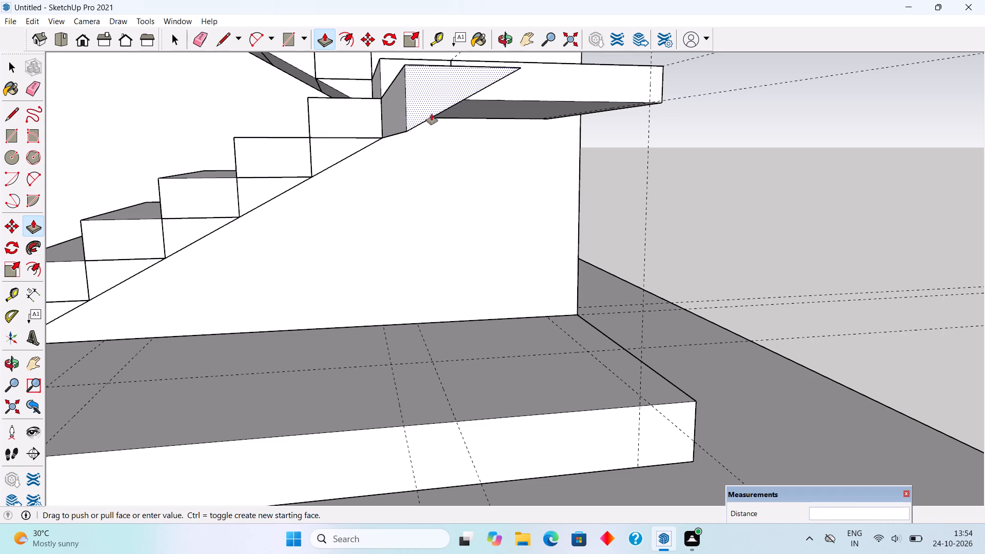
pyautogui.click(352, 150)
# Make a group of all the connected triangular infill geometry beneath the lower flight.
pyautogui.press('space')
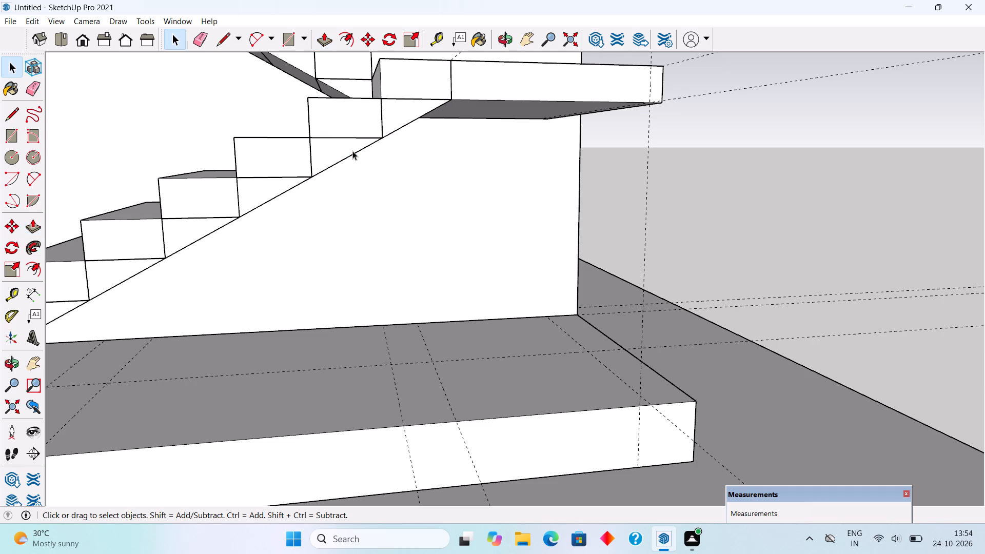
pyautogui.tripleClick(352, 151)
pyautogui.rightClick(352, 151)
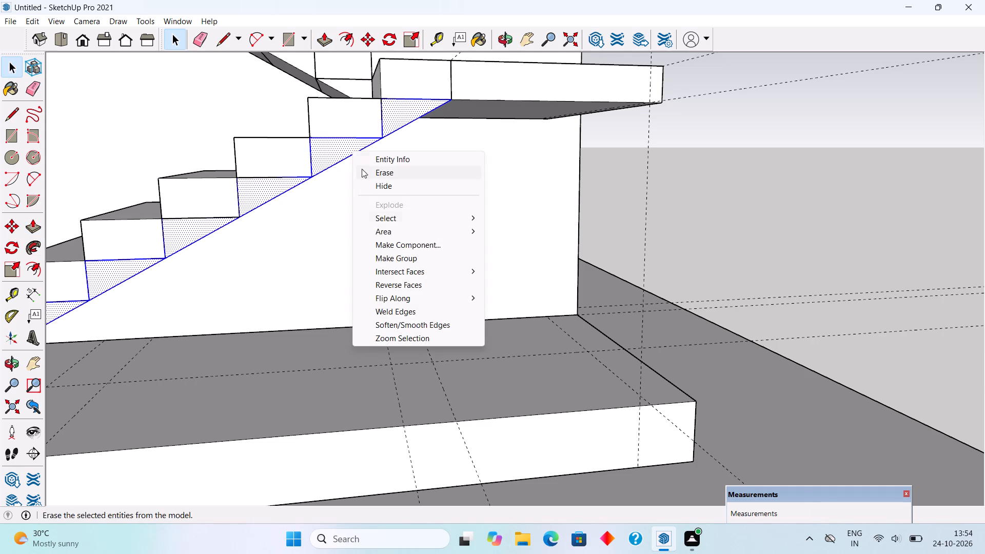
pyautogui.click(386, 263)
pyautogui.scroll(-8, 389, 261)
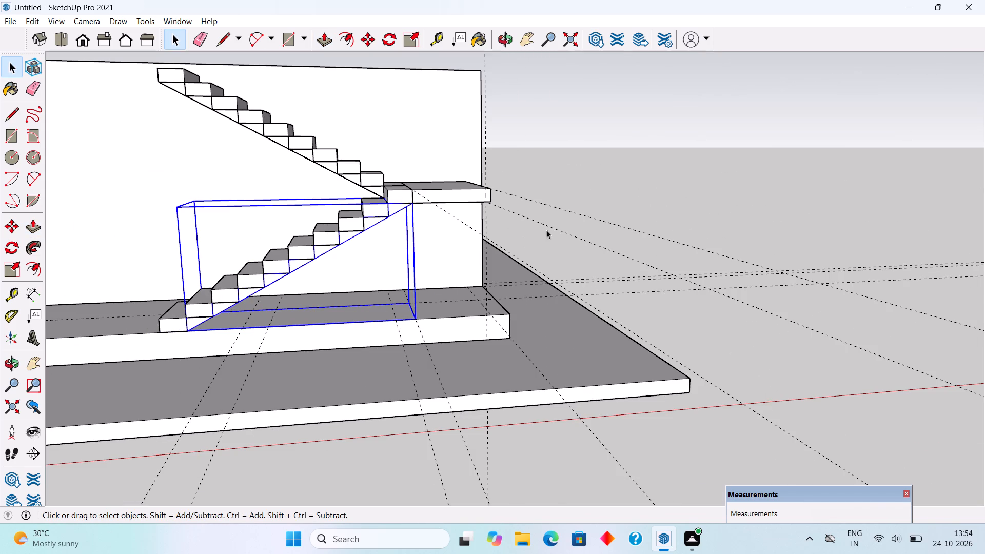
pyautogui.click(612, 182)
# Trace the side profile of the lower flight's two lowest steps with lines, from the 11" base edge along 6" risers and 11" treads.
pyautogui.moveTo(465, 211); pyautogui.dragTo(512, 172, button='middle')
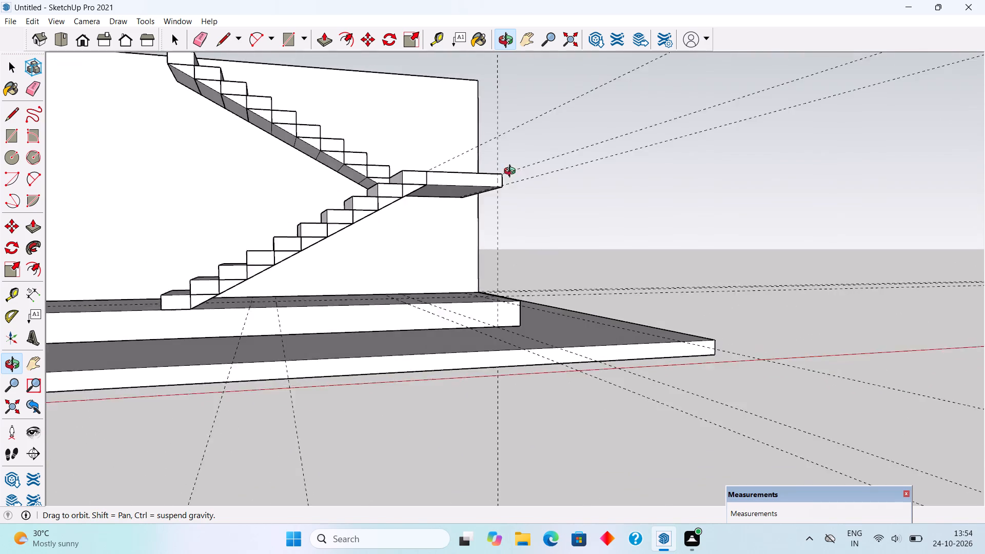
pyautogui.moveTo(512, 172); pyautogui.dragTo(540, 248, button='middle')
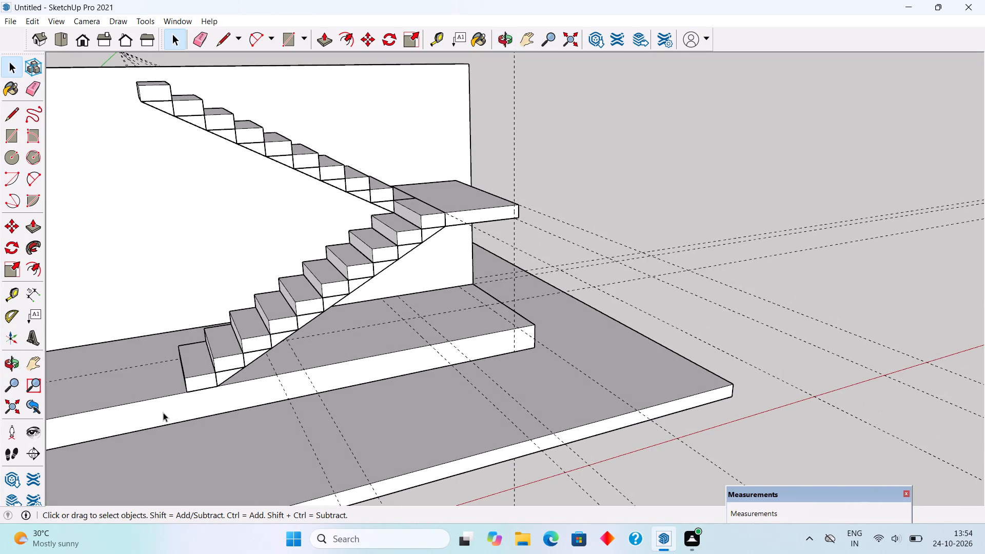
pyautogui.scroll(10, 163, 412)
pyautogui.scroll(1, 204, 373)
pyautogui.moveTo(204, 373); pyautogui.dragTo(243, 384, button='middle')
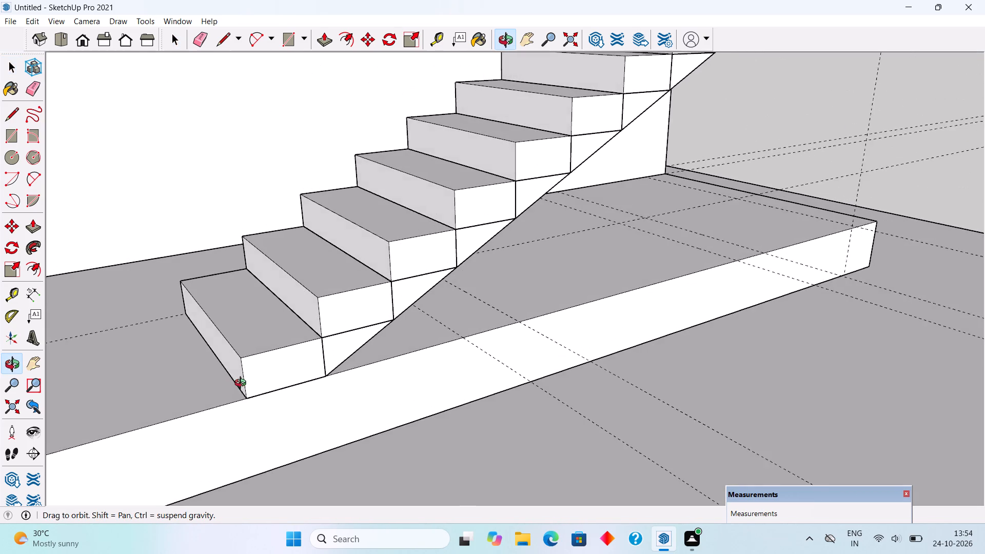
pyautogui.moveTo(243, 384); pyautogui.dragTo(237, 381, button='middle')
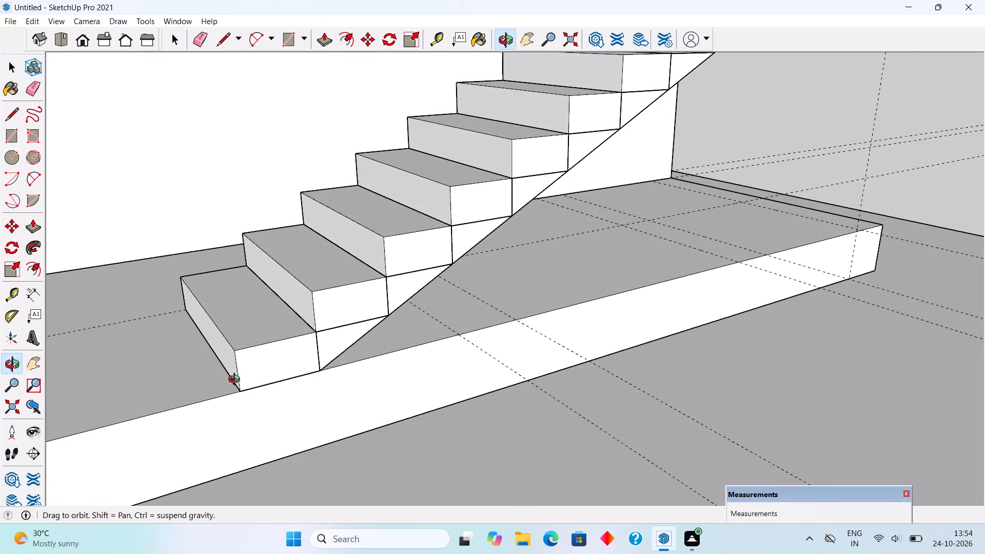
pyautogui.moveTo(237, 381); pyautogui.dragTo(236, 381, button='middle')
pyautogui.scroll(1, 236, 381)
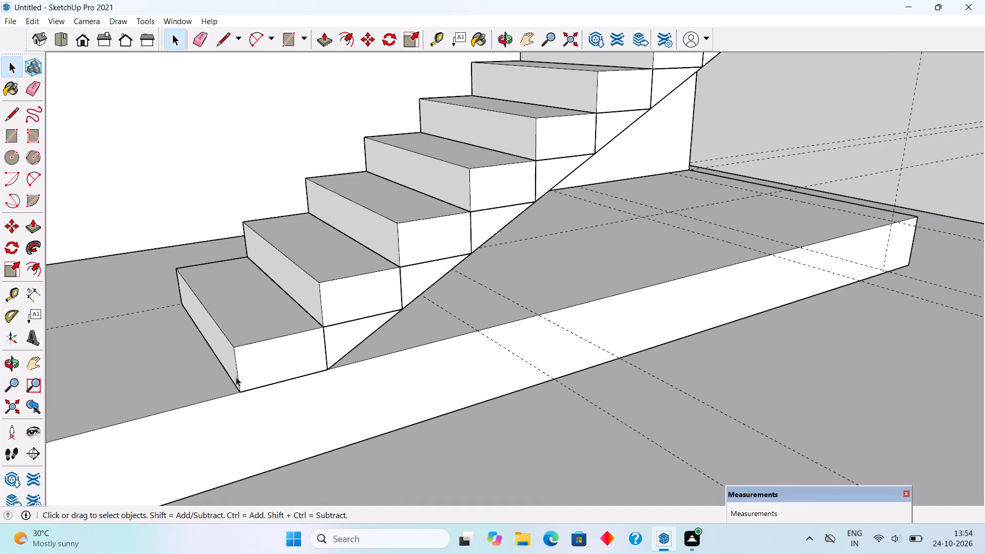
pyautogui.press('l')
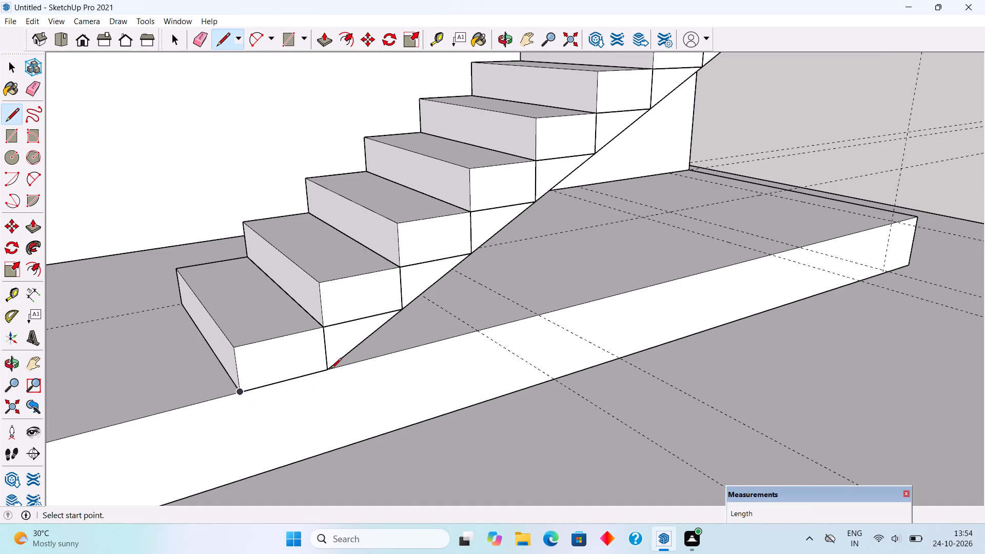
pyautogui.click(331, 369)
pyautogui.click(242, 390)
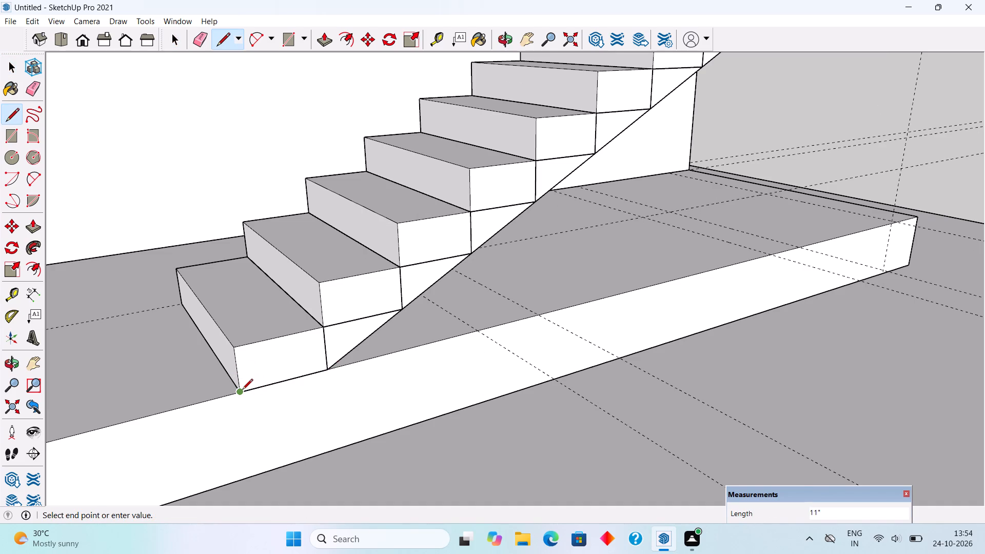
pyautogui.click(238, 351)
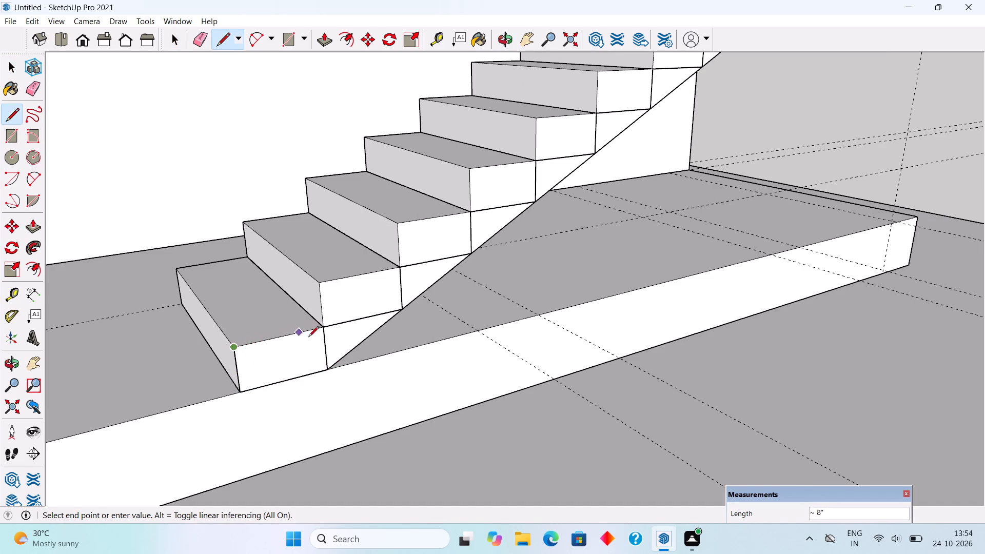
pyautogui.click(324, 331)
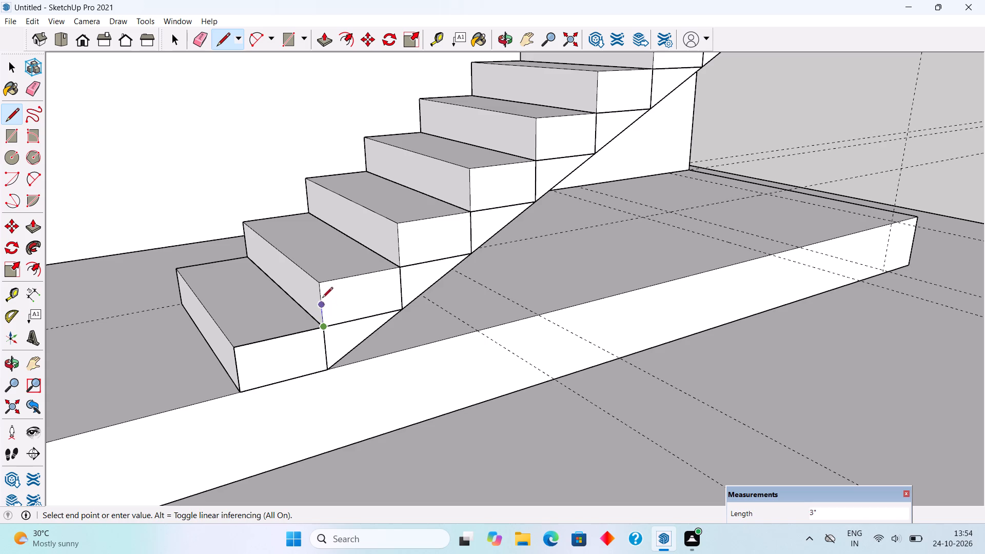
pyautogui.click(320, 286)
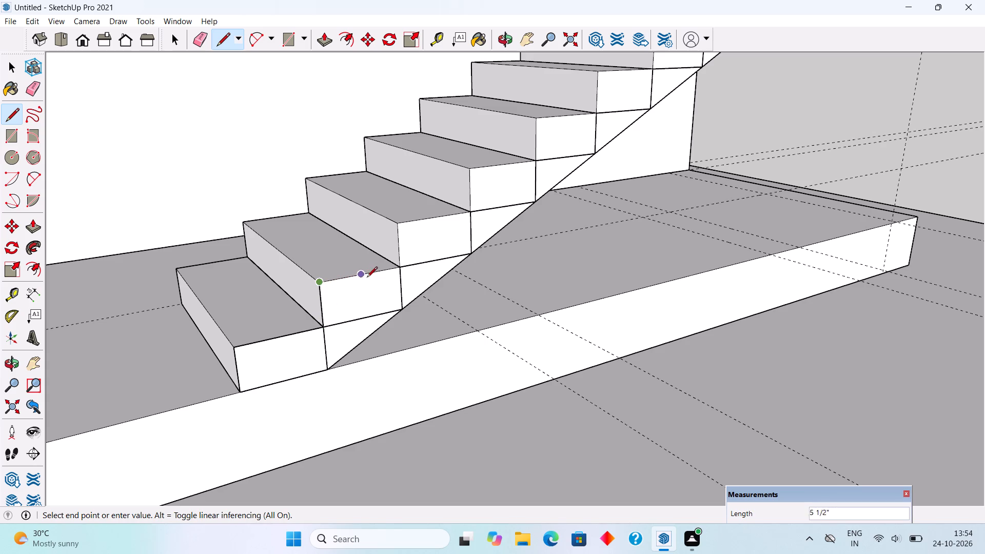
pyautogui.click(399, 269)
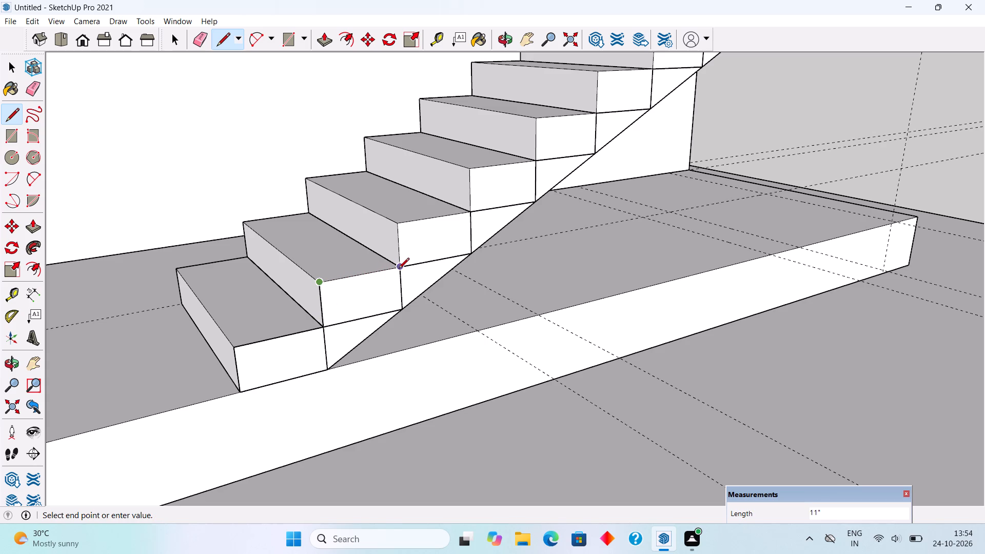
# Continue the line profile up the side of the lower flight's third to fifth steps, along 6" risers and 11" treads.
pyautogui.click(400, 226)
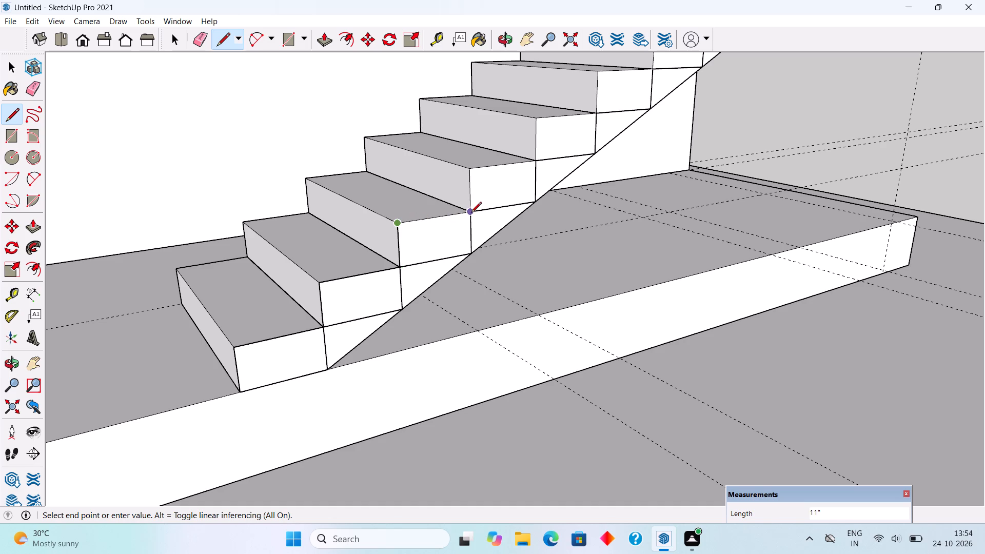
pyautogui.click(471, 213)
pyautogui.click(466, 174)
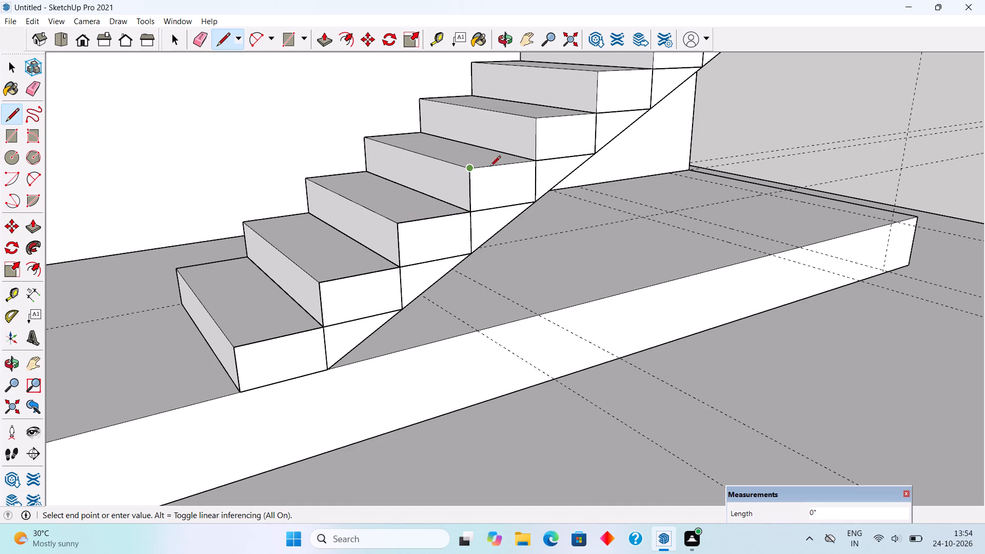
pyautogui.click(539, 162)
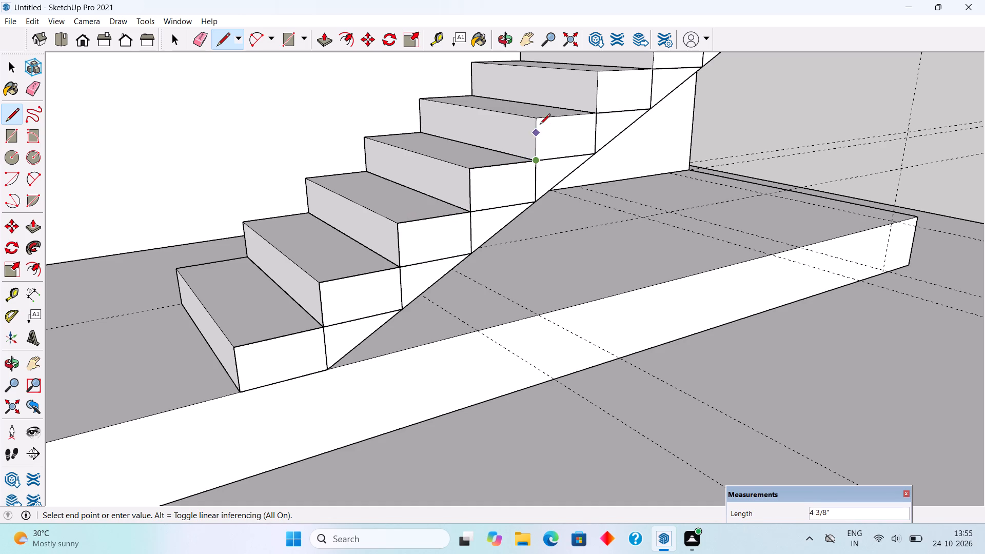
pyautogui.click(538, 120)
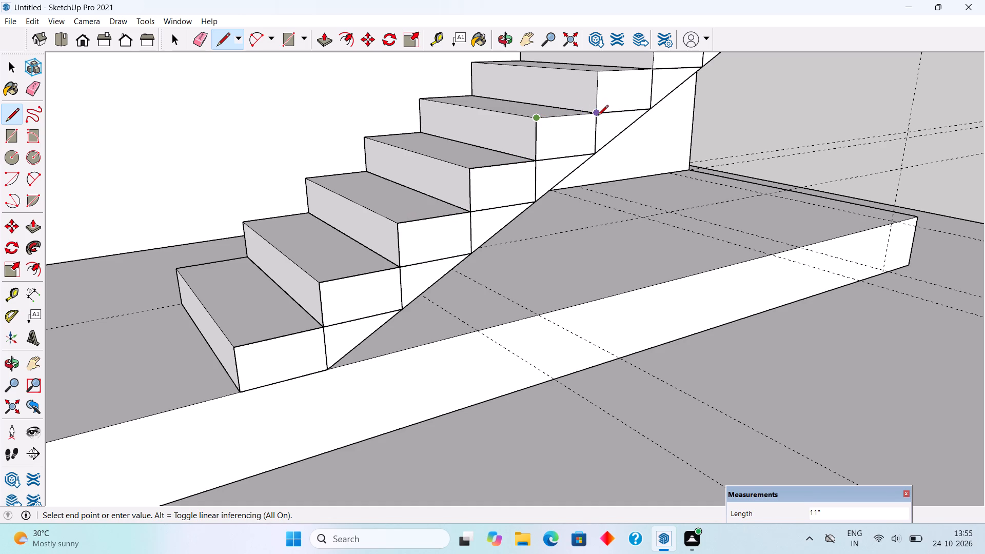
pyautogui.click(598, 116)
# Continue the line profile up the side of the lower flight's remaining steps to the landing level, along 6" risers and 11" treads.
pyautogui.scroll(-12, 225, 349)
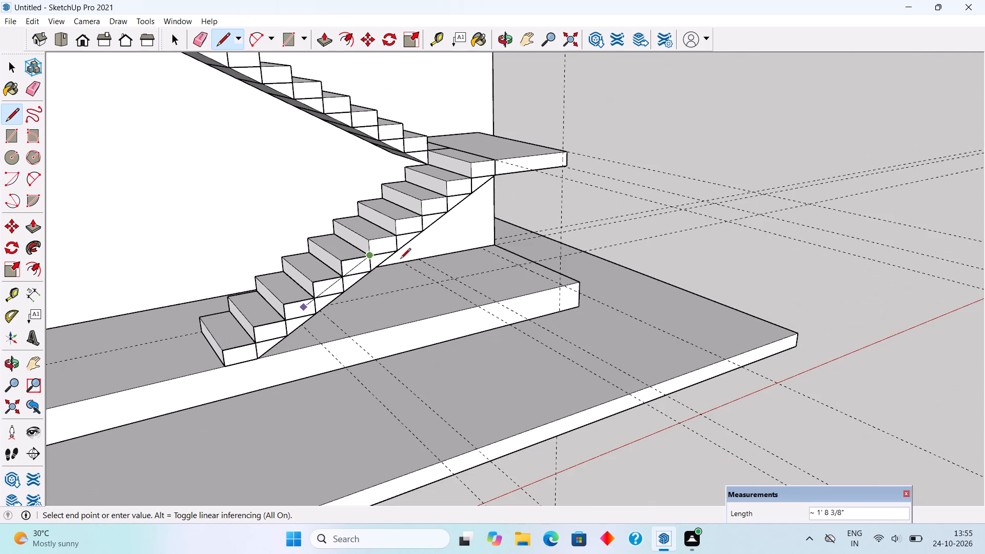
pyautogui.scroll(4, 514, 164)
pyautogui.scroll(4, 280, 302)
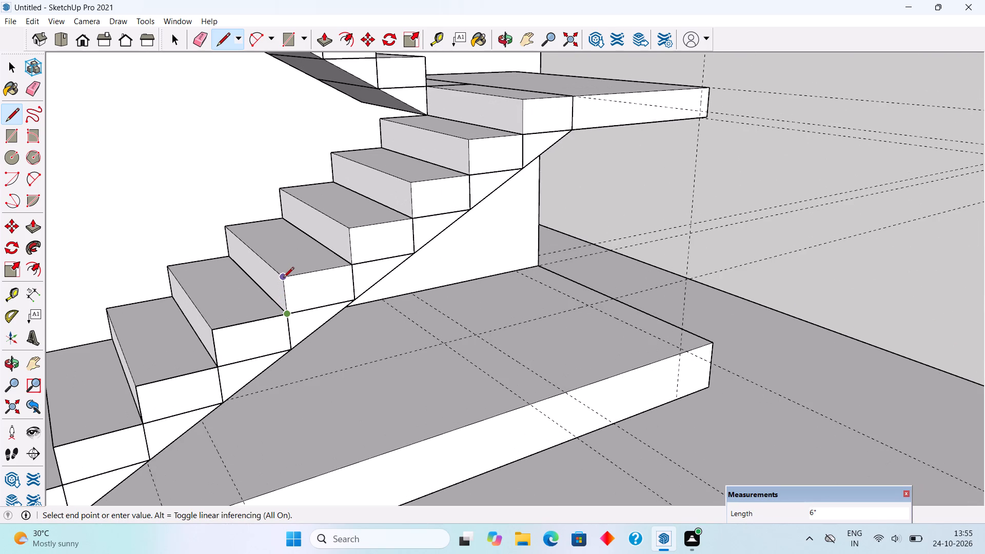
pyautogui.click(285, 282)
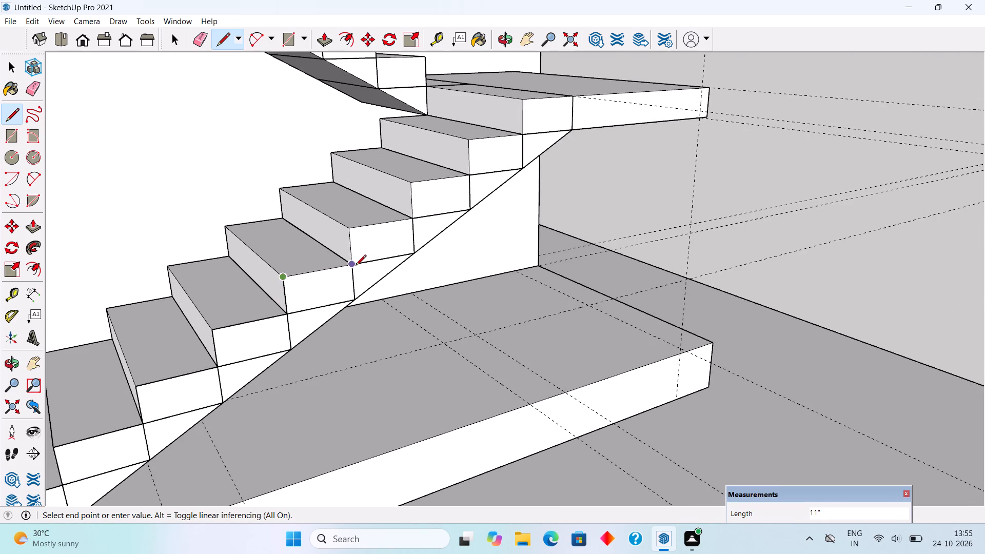
pyautogui.click(353, 266)
pyautogui.click(352, 232)
pyautogui.click(413, 222)
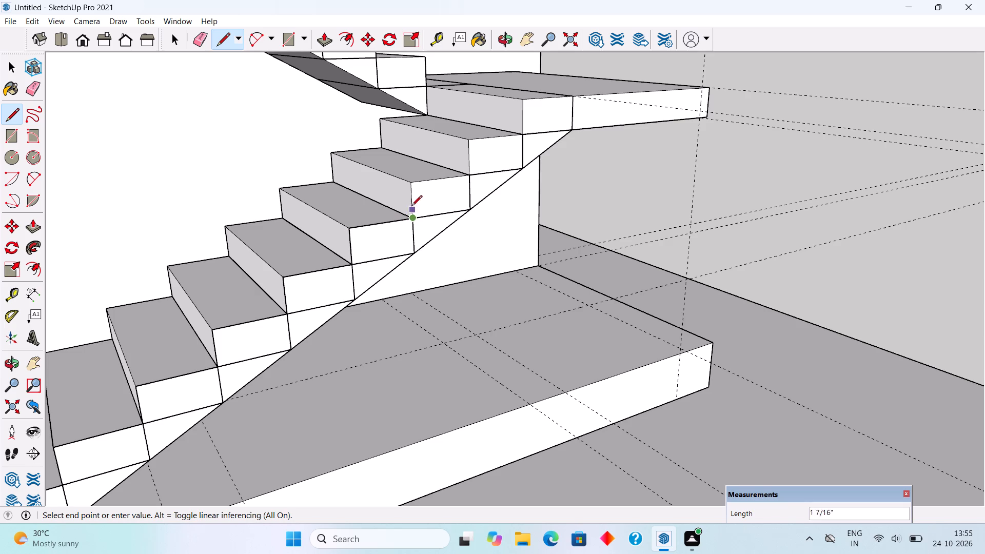
pyautogui.click(410, 187)
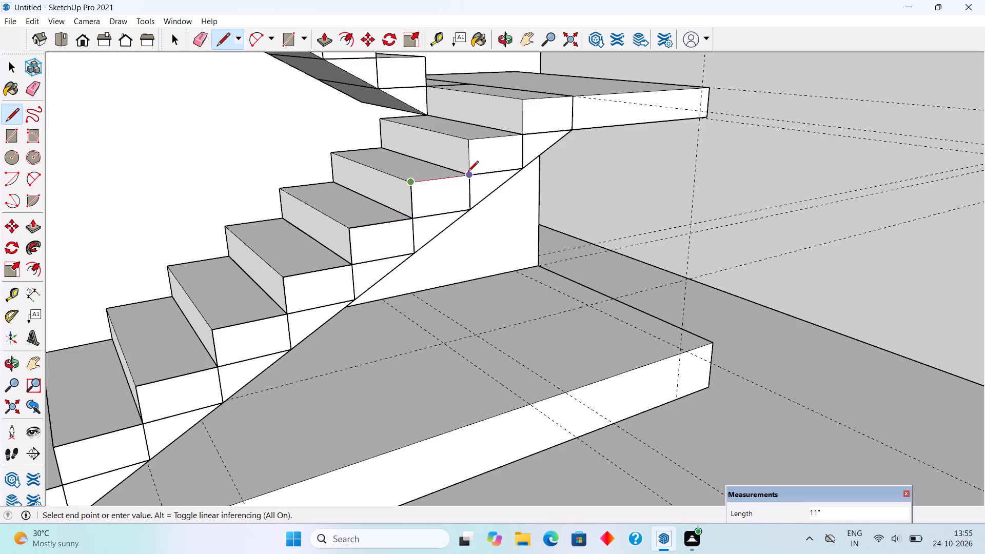
pyautogui.click(468, 172)
pyautogui.click(466, 142)
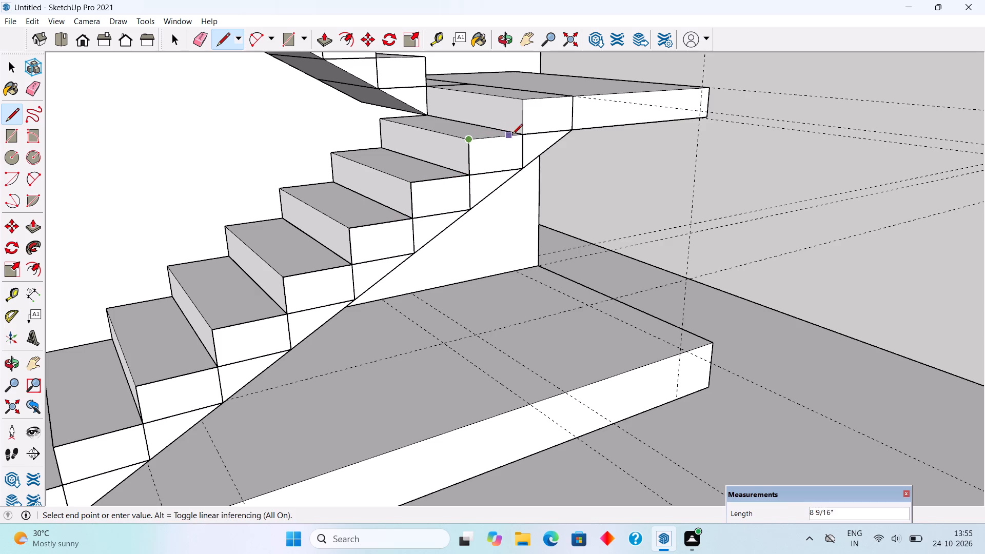
pyautogui.click(521, 135)
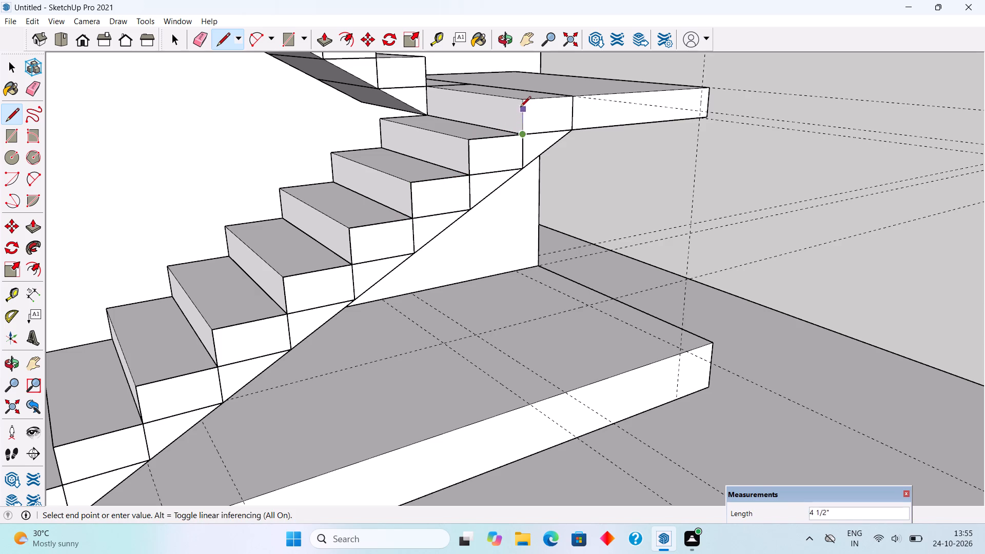
pyautogui.click(520, 105)
# Close the profile with lines along the landing's 3' 11" top edge, its end and underside, and down the flight's slope, about 9' 4 3/4".
pyautogui.click(708, 86)
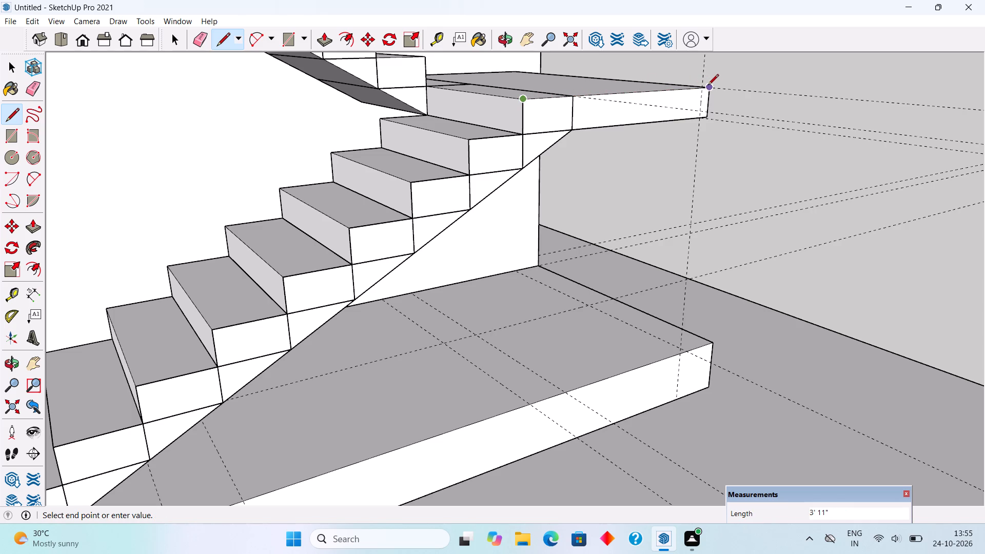
pyautogui.click(705, 117)
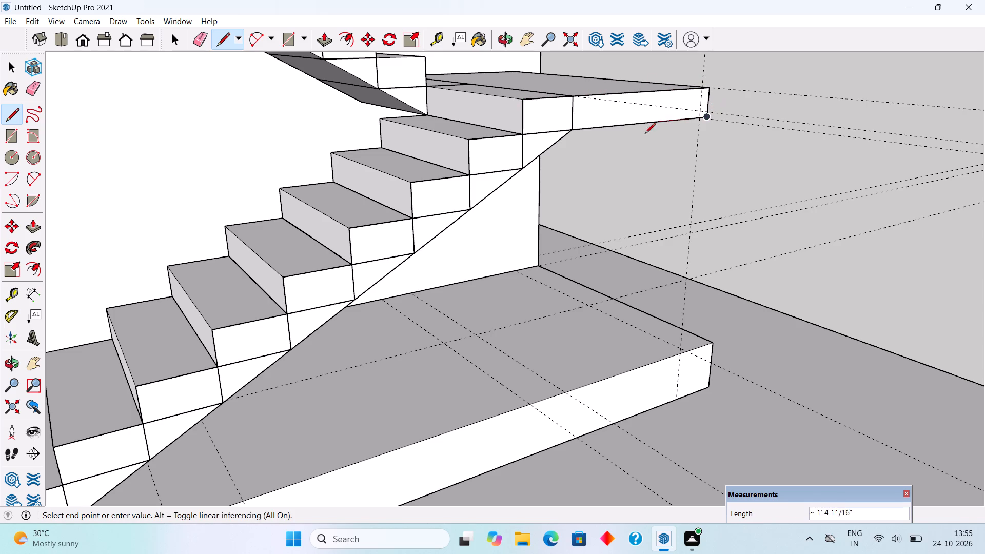
pyautogui.click(571, 131)
pyautogui.scroll(-3, 537, 162)
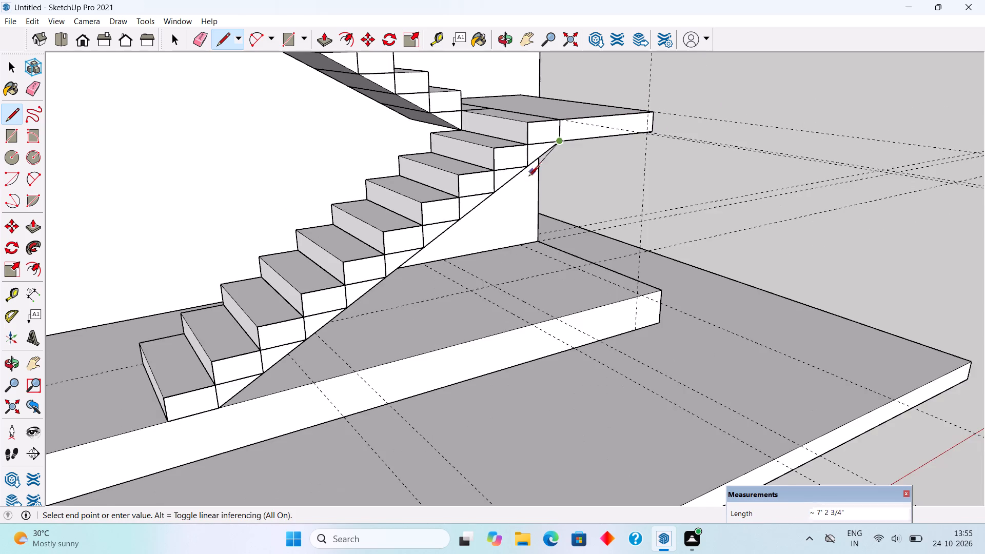
pyautogui.scroll(-3, 513, 201)
pyautogui.click(297, 352)
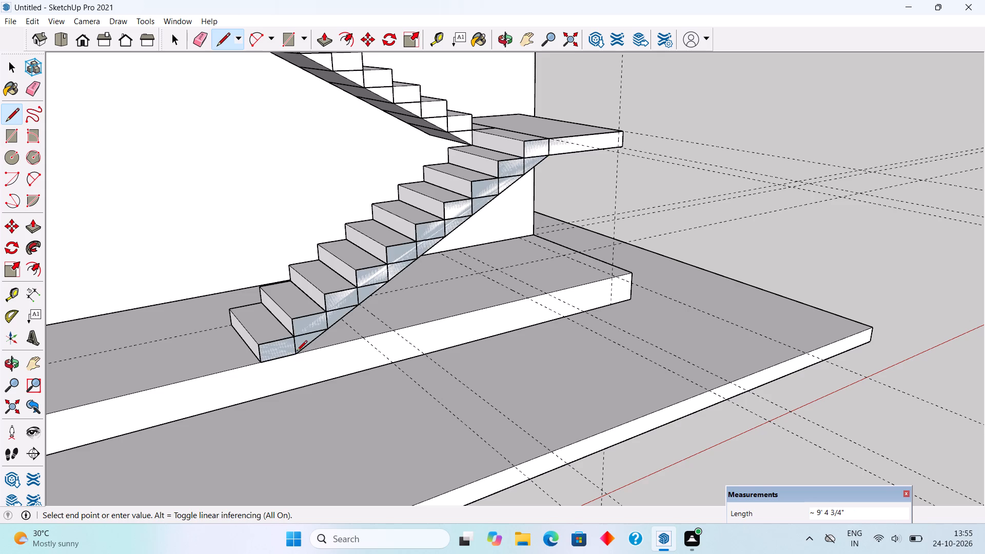
pyautogui.press('space')
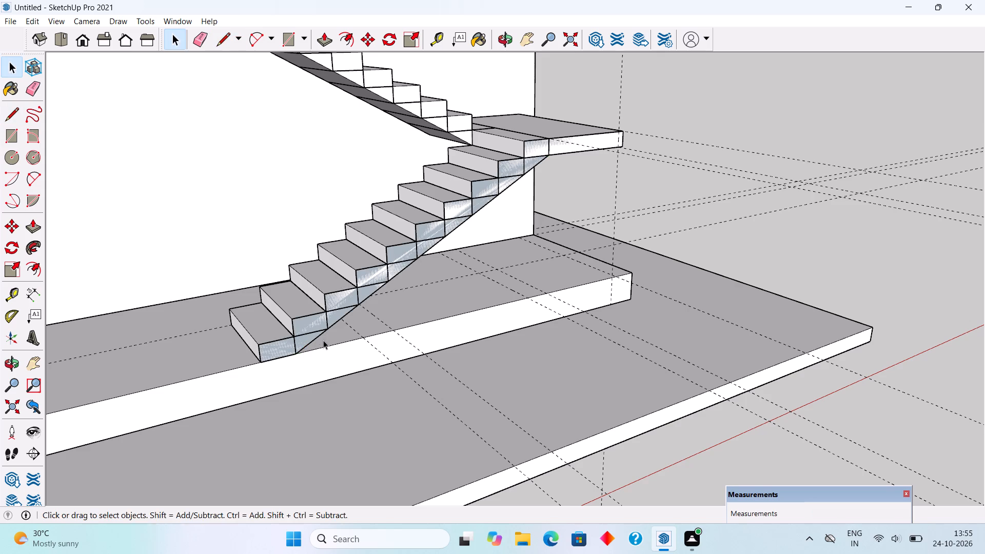
# Push/Pull the traced side profile face of the lower flight and landing outward .1".
pyautogui.press('p')
pyautogui.click(329, 318)
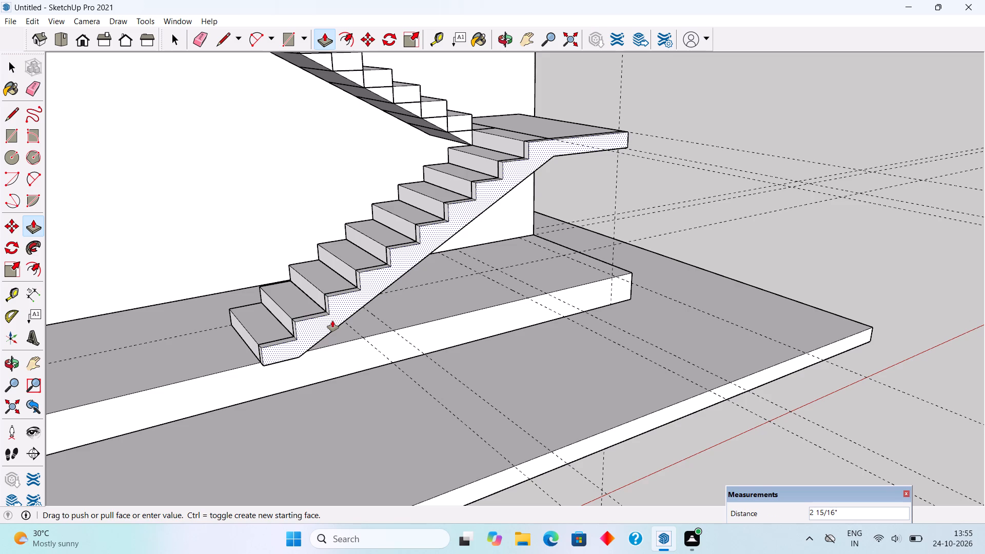
pyautogui.press('.')
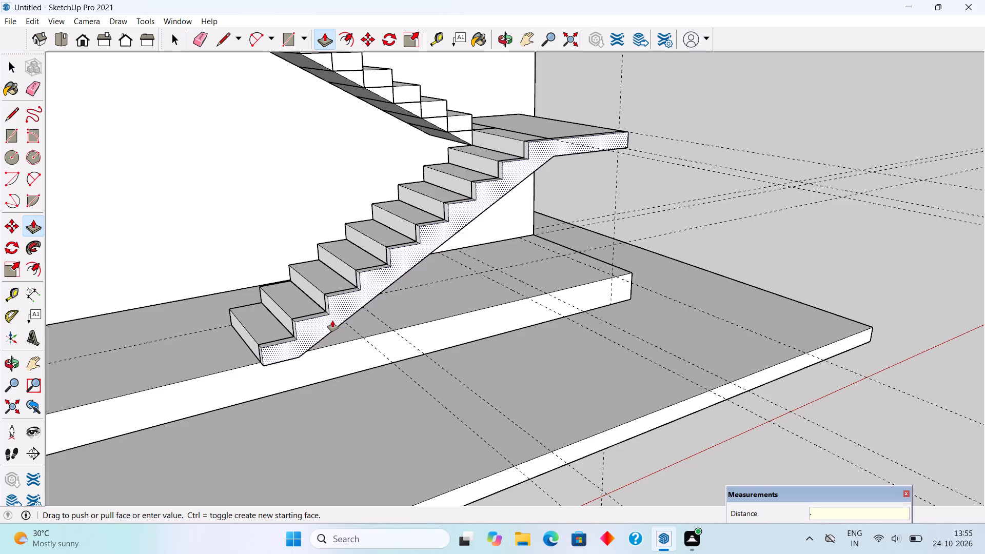
pyautogui.write('1"')
pyautogui.press('Return')
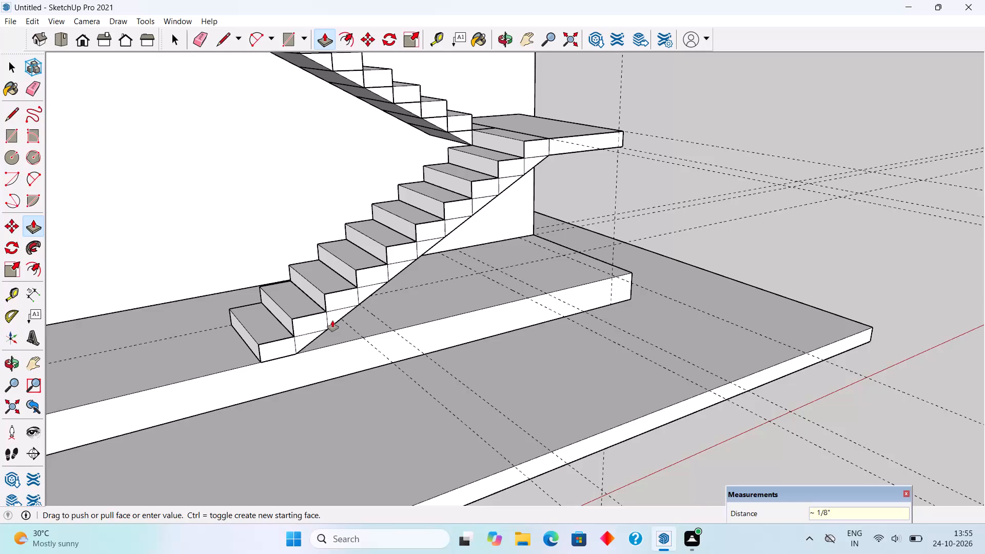
# Push/Pull the lower flight's side profile face outward by a further .2".
pyautogui.click(322, 318)
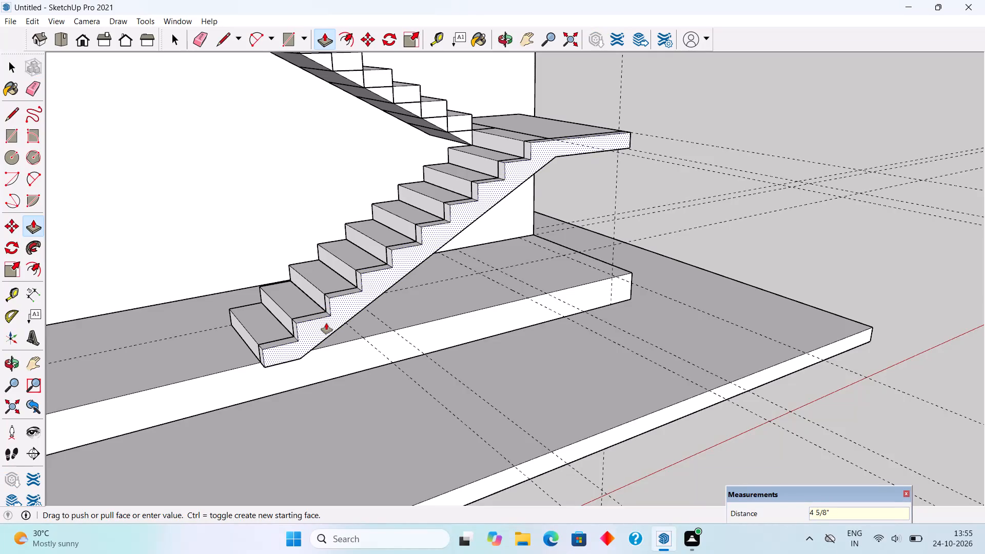
pyautogui.write('.2"')
pyautogui.press('Return')
pyautogui.press('space')
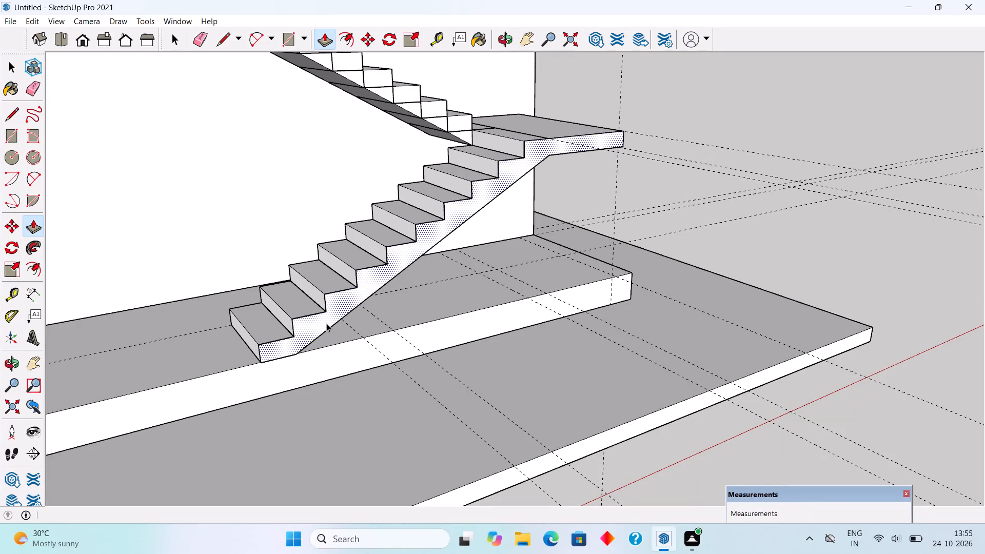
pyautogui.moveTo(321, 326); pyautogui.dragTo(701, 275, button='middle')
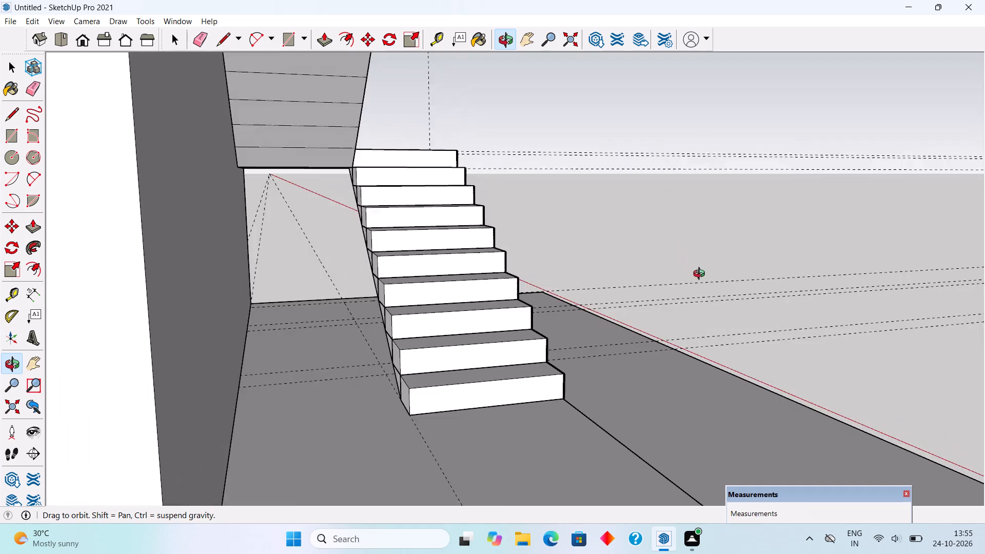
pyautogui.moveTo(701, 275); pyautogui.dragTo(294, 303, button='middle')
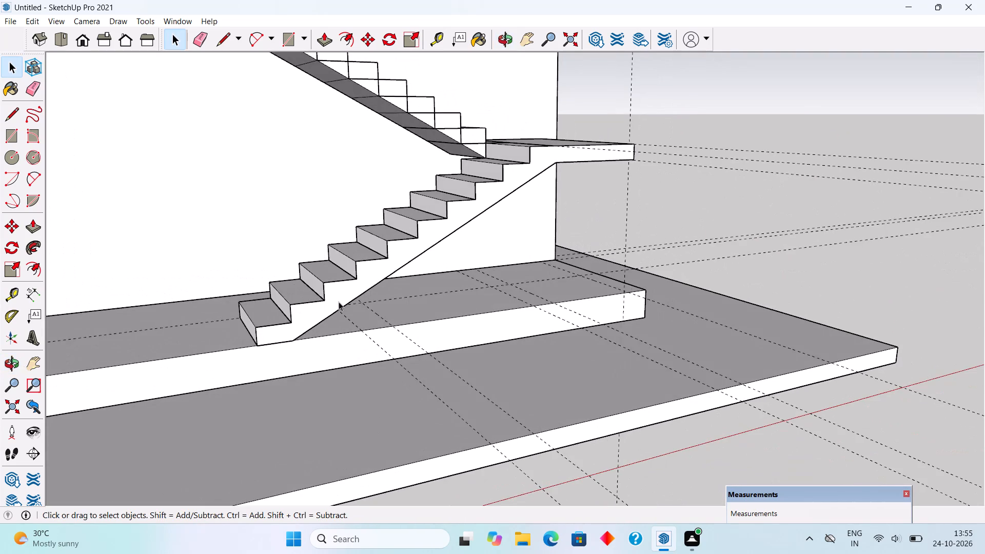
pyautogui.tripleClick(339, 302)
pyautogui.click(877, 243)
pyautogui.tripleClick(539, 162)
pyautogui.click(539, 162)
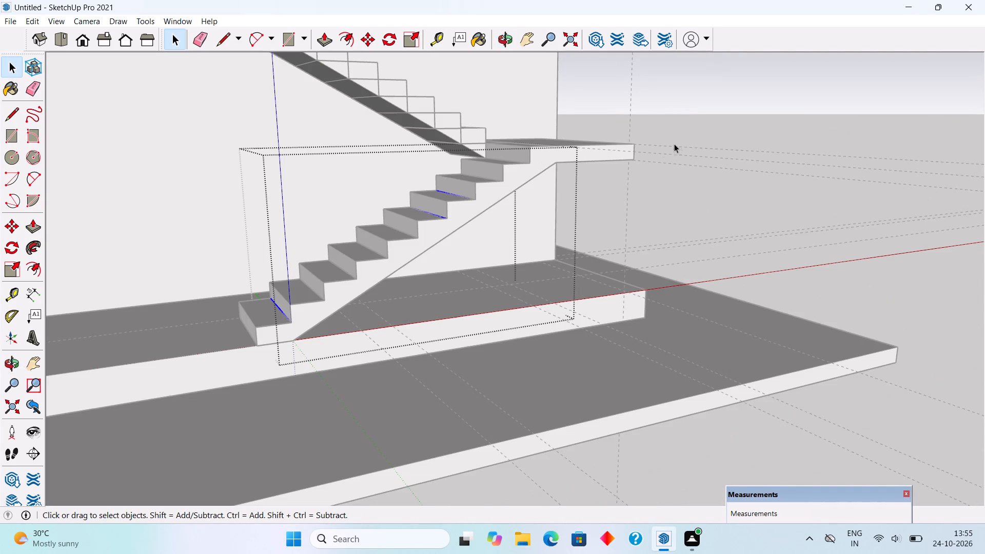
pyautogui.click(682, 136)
# Make a group of all the connected geometry of the thin side panel along the lower flight and landing.
pyautogui.scroll(4, 573, 177)
pyautogui.moveTo(477, 201); pyautogui.dragTo(673, 263, button='middle')
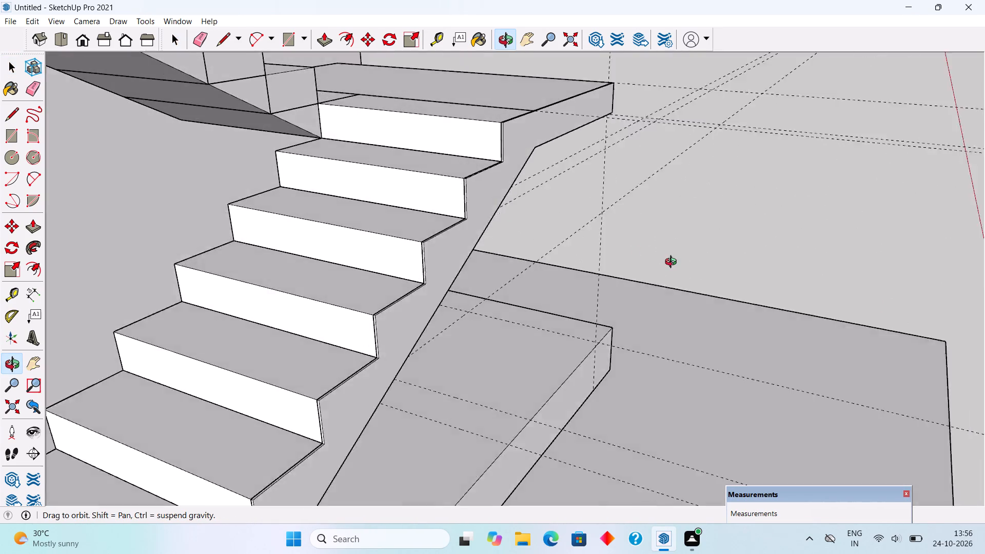
pyautogui.moveTo(673, 263); pyautogui.dragTo(679, 260, button='middle')
pyautogui.scroll(4, 503, 224)
pyautogui.doubleClick(436, 212)
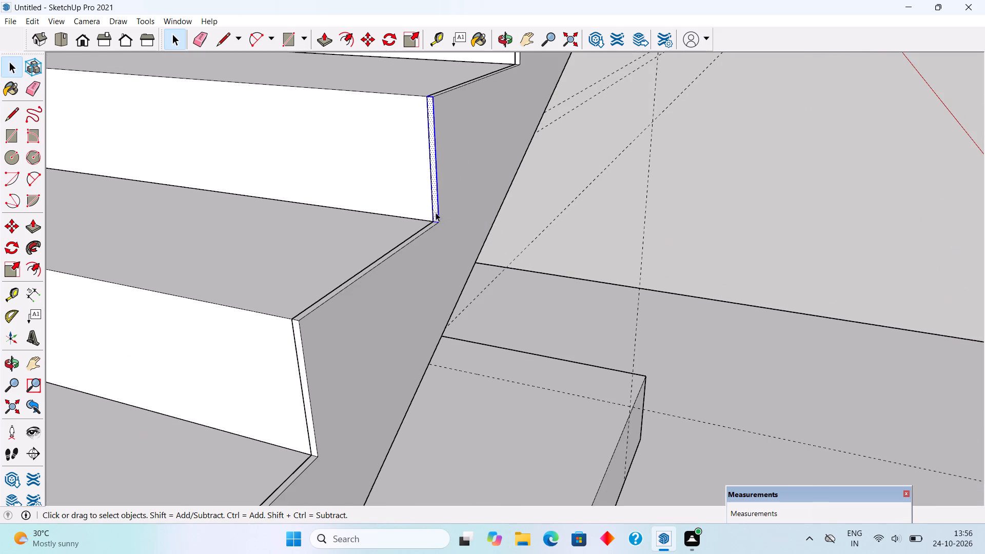
pyautogui.click(436, 212)
pyautogui.rightClick(436, 212)
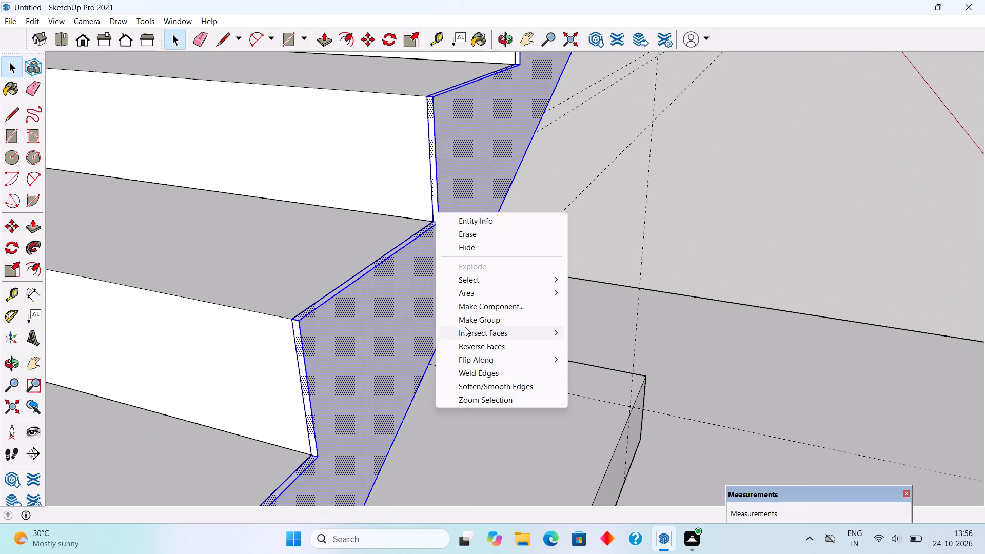
pyautogui.click(467, 312)
pyautogui.scroll(1, 467, 312)
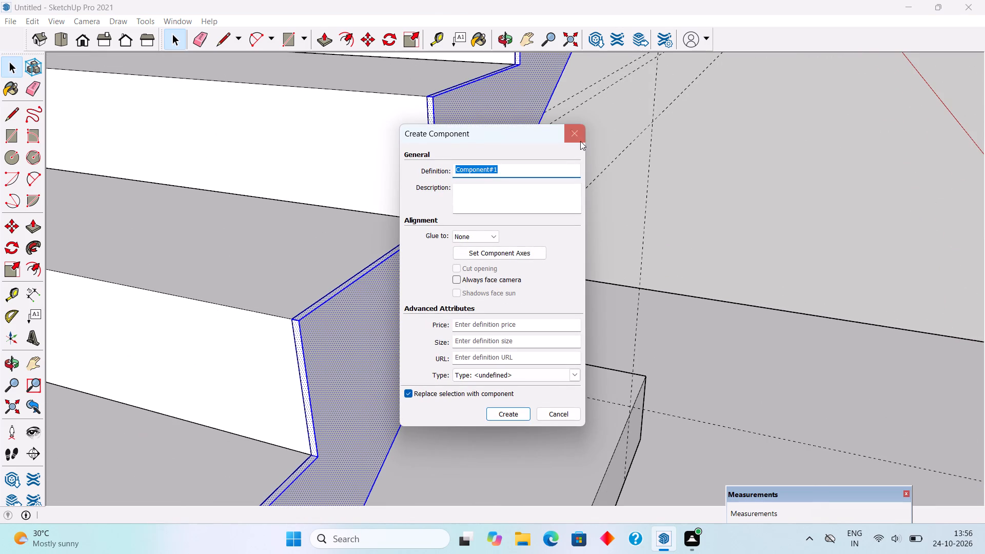
pyautogui.click(582, 138)
pyautogui.rightClick(444, 229)
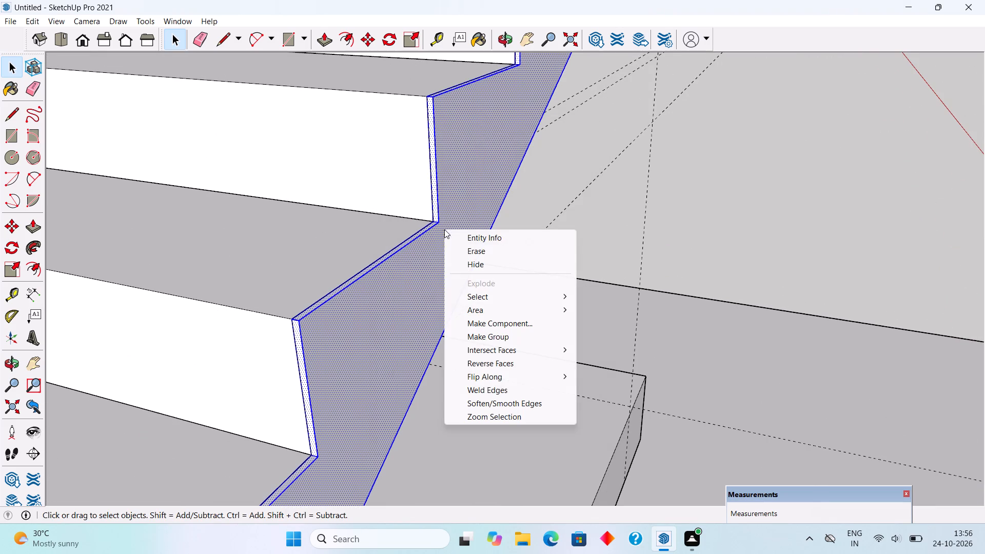
pyautogui.click(475, 338)
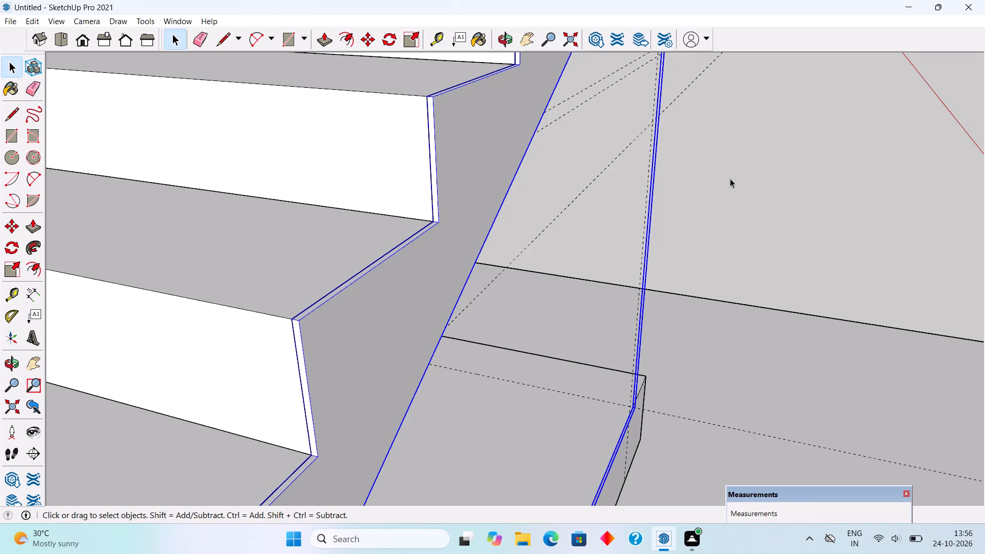
pyautogui.click(730, 179)
# Examine the two stair flights, landing, wall and base from several angles.
pyautogui.scroll(-9, 689, 192)
pyautogui.scroll(-3, 643, 196)
pyautogui.moveTo(544, 216); pyautogui.dragTo(362, 142, button='middle')
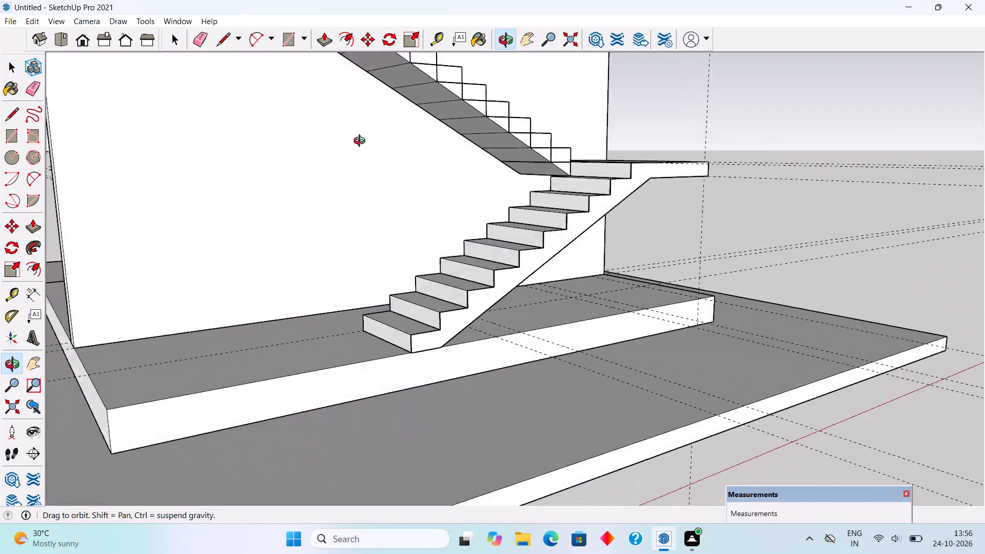
pyautogui.moveTo(362, 142); pyautogui.dragTo(168, 152, button='middle')
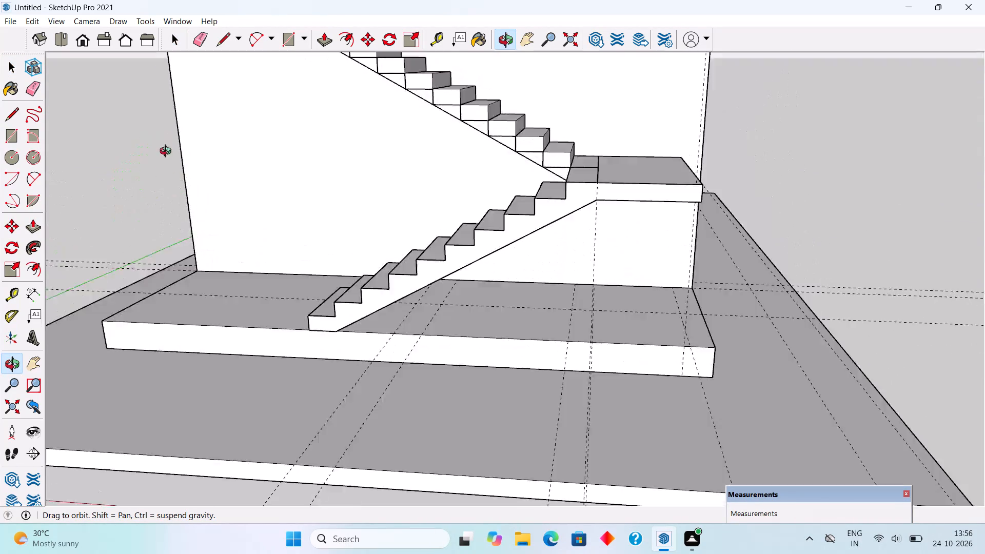
pyautogui.moveTo(168, 152); pyautogui.dragTo(212, 205, button='middle')
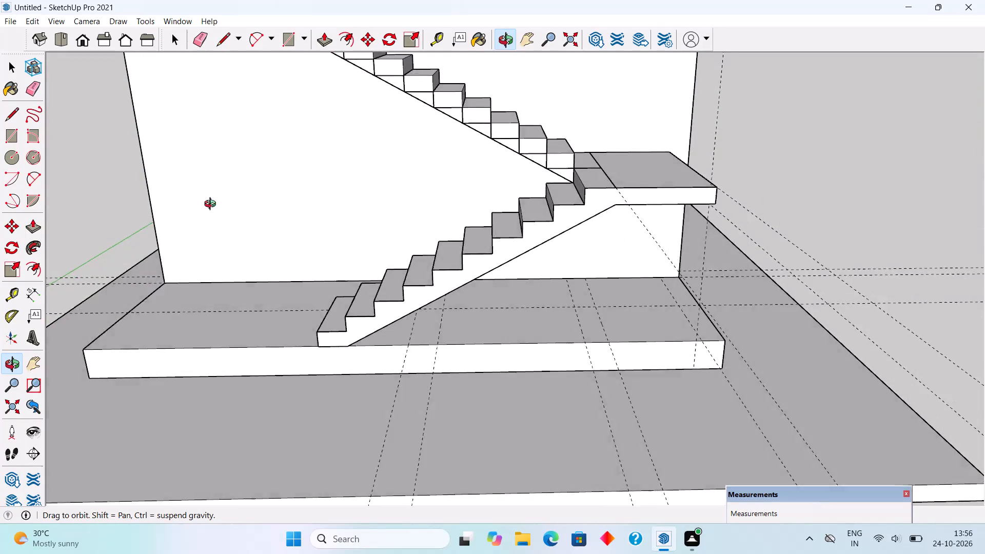
pyautogui.moveTo(212, 205); pyautogui.dragTo(222, 227, button='middle')
pyautogui.scroll(-2, 221, 227)
pyautogui.moveTo(232, 216); pyautogui.dragTo(301, 246, button='middle')
pyautogui.scroll(2, 308, 113)
pyautogui.moveTo(308, 191); pyautogui.dragTo(296, 203, button='middle')
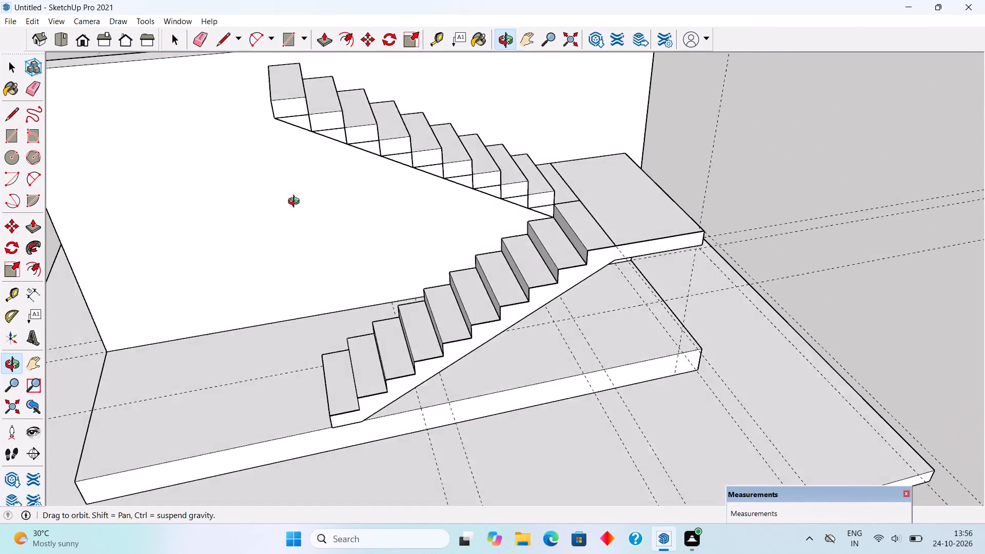
pyautogui.moveTo(296, 203); pyautogui.dragTo(295, 203, button='middle')
pyautogui.scroll(-4, 295, 203)
pyautogui.moveTo(479, 282); pyautogui.dragTo(435, 153, button='middle')
pyautogui.scroll(2, 421, 122)
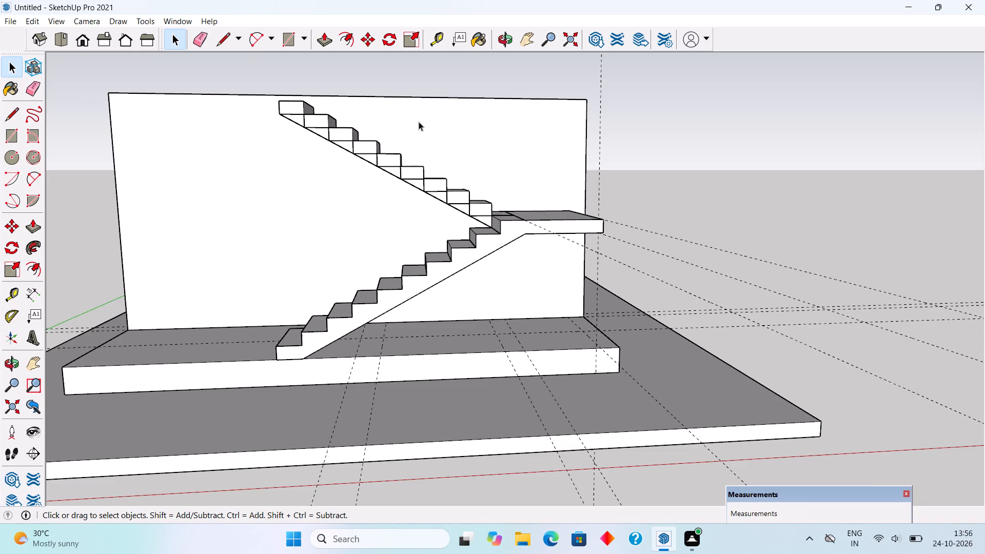
pyautogui.scroll(-5, 125, 104)
pyautogui.scroll(-4, 171, 155)
# Trace the upper flight's exposed side profile with the Line tool, following every riser and tread and closing along the sloped underside.
pyautogui.scroll(-4, 176, 154)
pyautogui.scroll(-4, 290, 147)
pyautogui.moveTo(289, 167); pyautogui.dragTo(422, 195, button='middle')
pyautogui.scroll(4, 339, 125)
pyautogui.scroll(7, 201, 108)
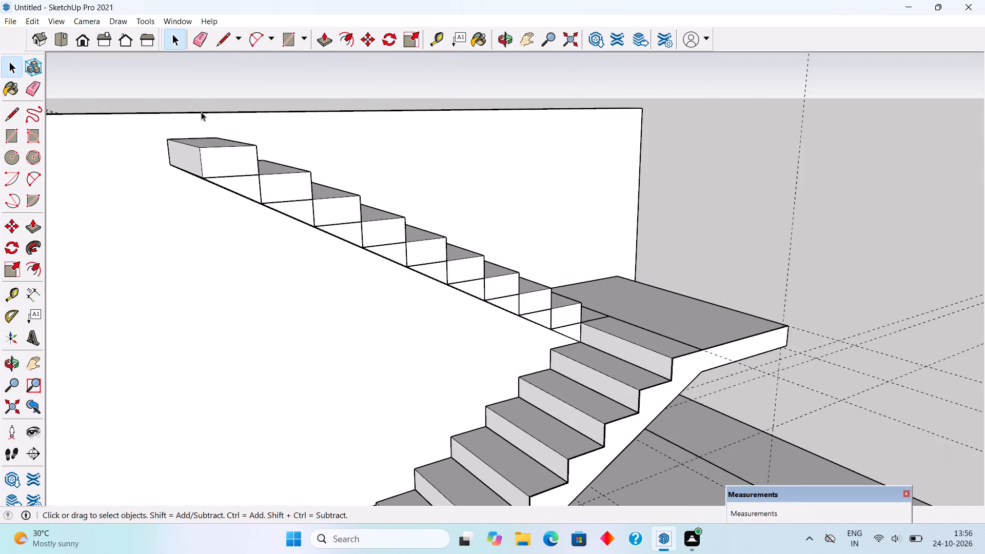
pyautogui.moveTo(196, 118); pyautogui.dragTo(152, 126, button='middle')
pyautogui.scroll(2, 152, 123)
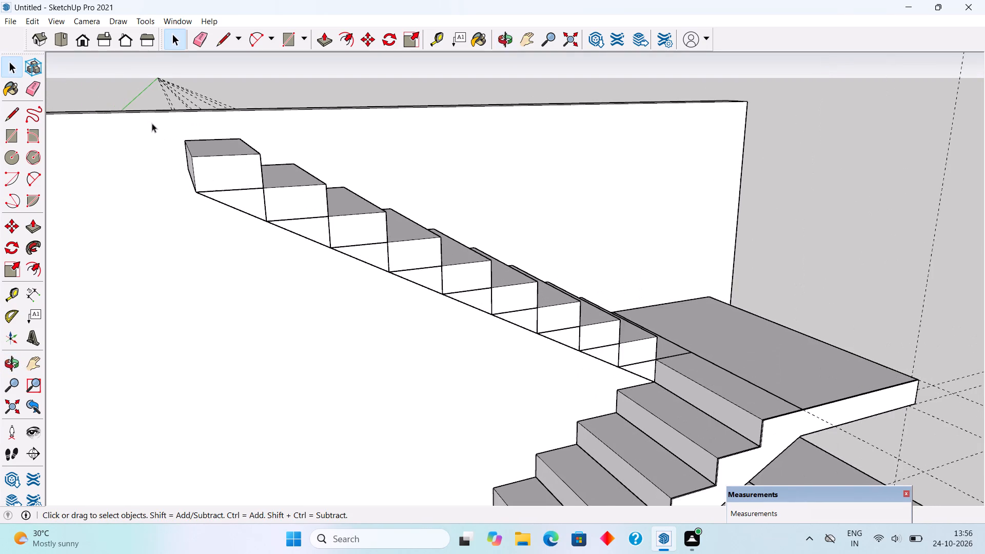
pyautogui.scroll(1, 152, 123)
pyautogui.scroll(-1, 152, 123)
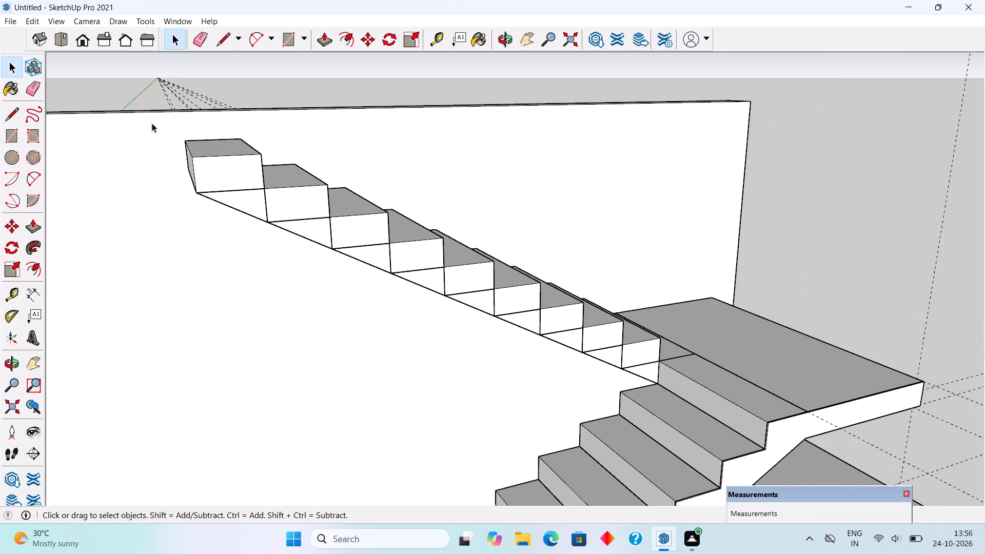
pyautogui.press('l')
pyautogui.click(198, 188)
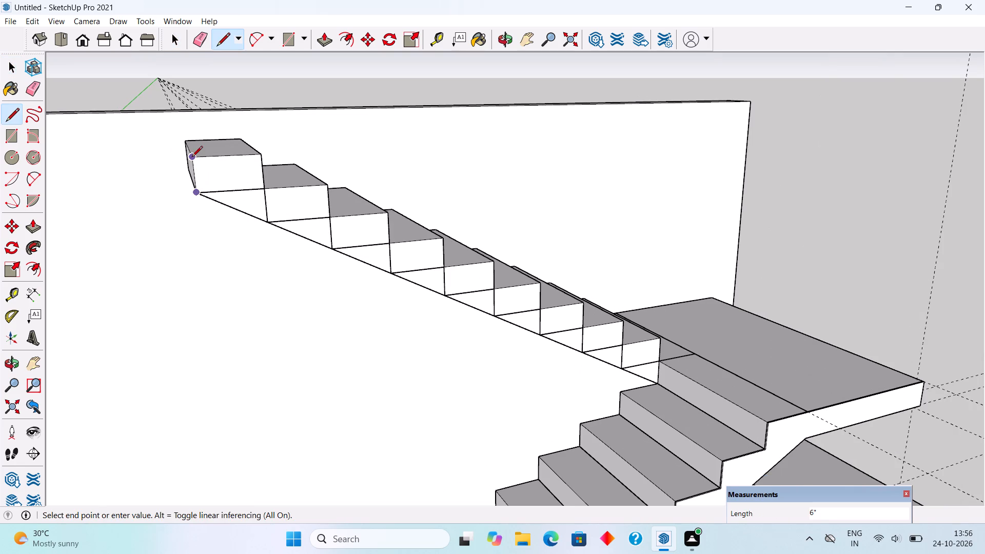
pyautogui.click(192, 157)
pyautogui.click(257, 157)
pyautogui.click(266, 186)
pyautogui.click(326, 187)
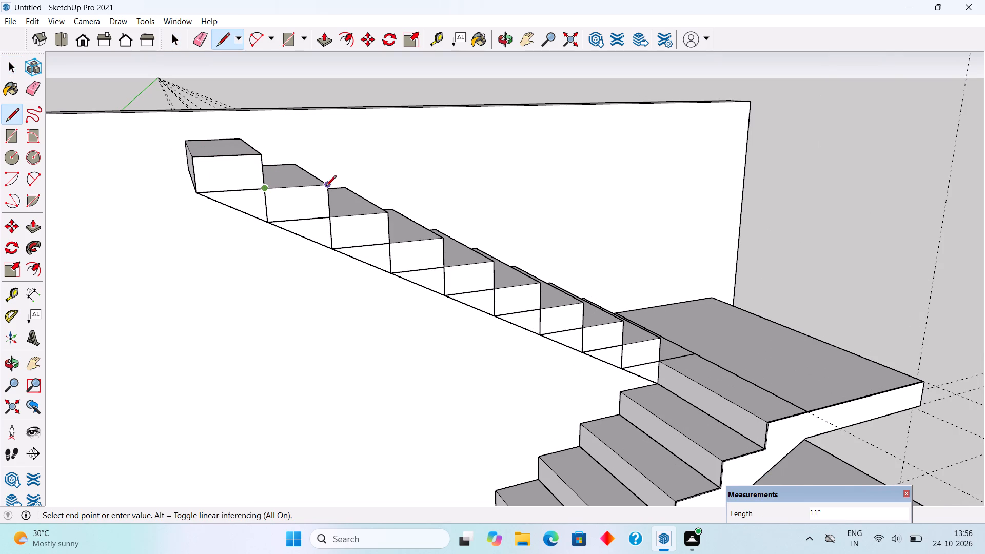
pyautogui.click(330, 213)
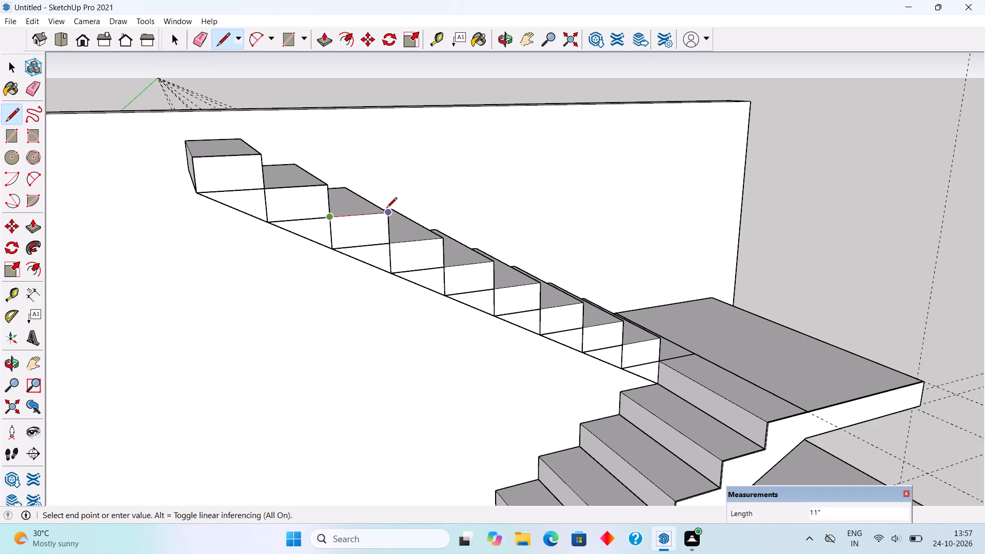
pyautogui.click(389, 211)
pyautogui.click(388, 240)
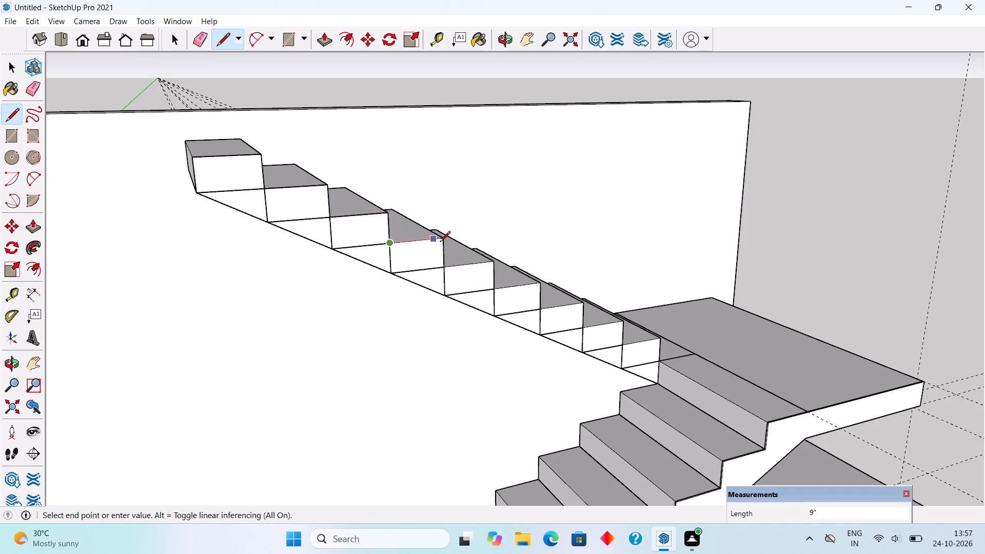
pyautogui.click(445, 241)
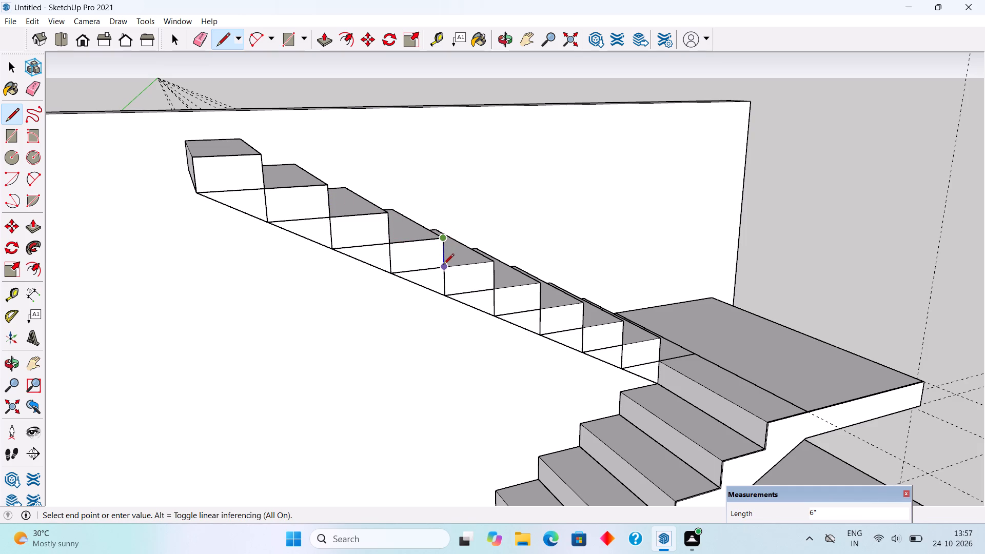
pyautogui.click(443, 265)
pyautogui.click(494, 264)
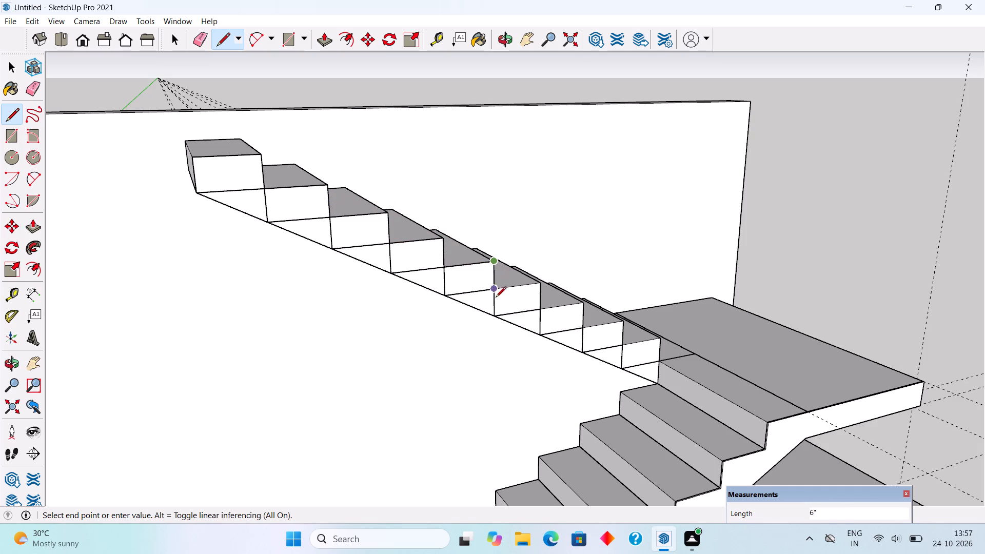
pyautogui.click(496, 286)
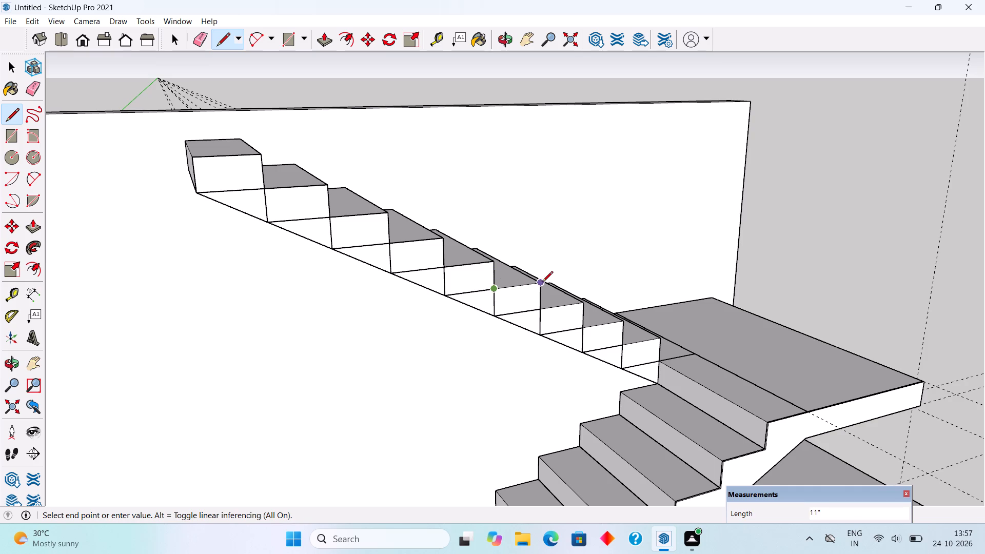
pyautogui.click(542, 283)
pyautogui.click(540, 310)
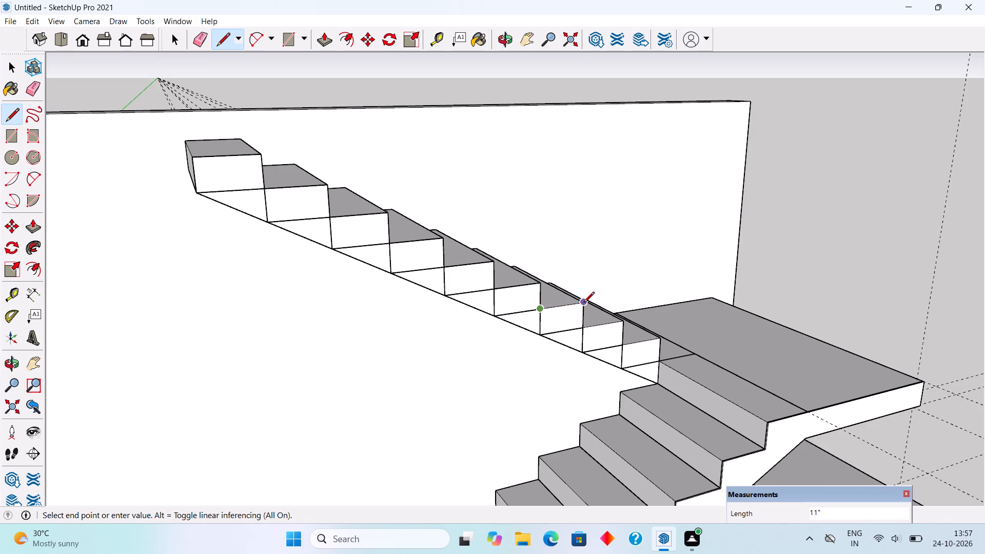
pyautogui.click(584, 303)
pyautogui.click(584, 325)
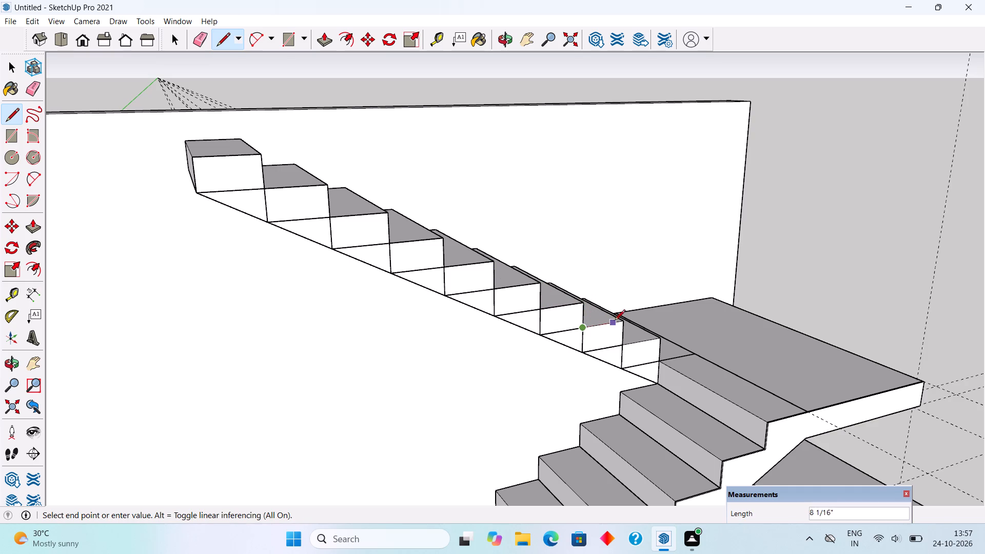
pyautogui.click(622, 321)
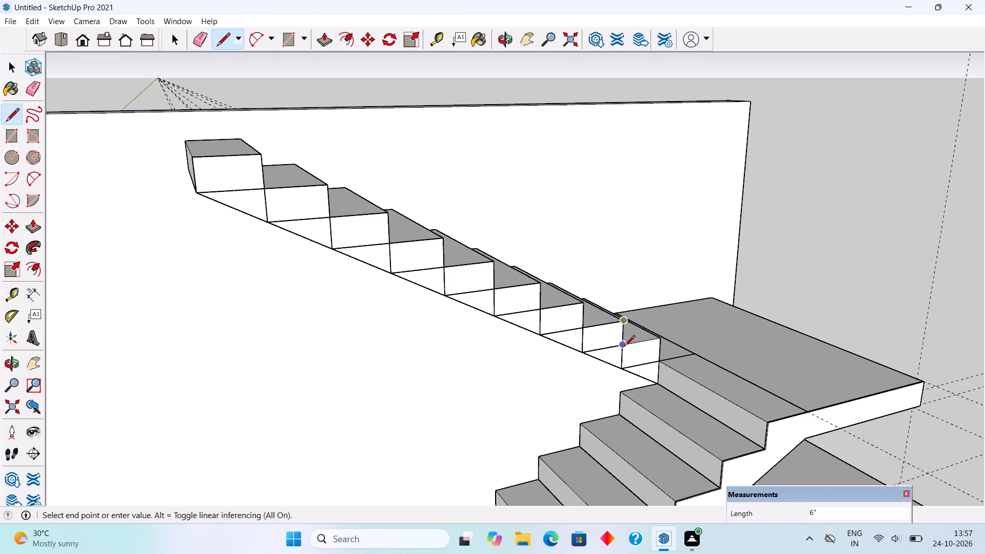
pyautogui.click(624, 347)
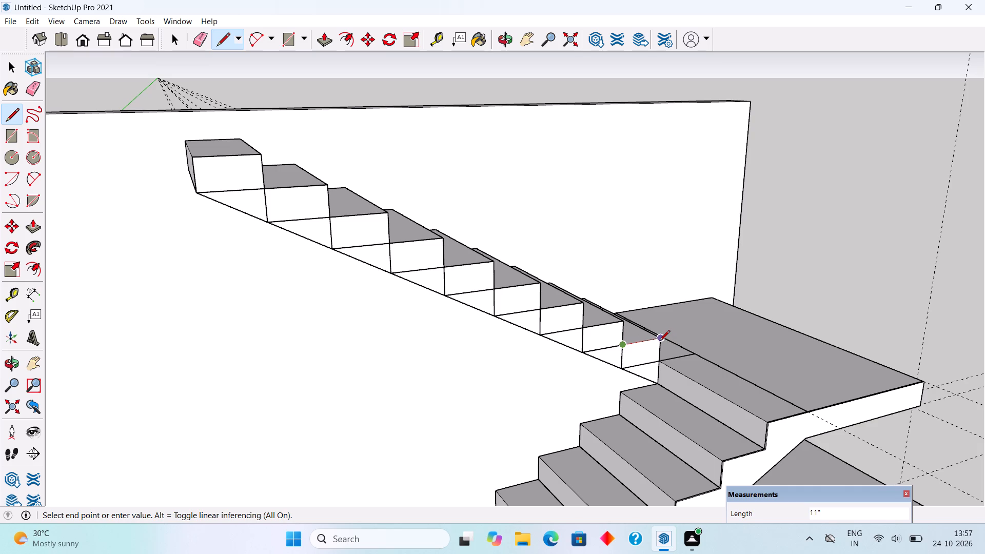
pyautogui.click(659, 342)
pyautogui.click(660, 378)
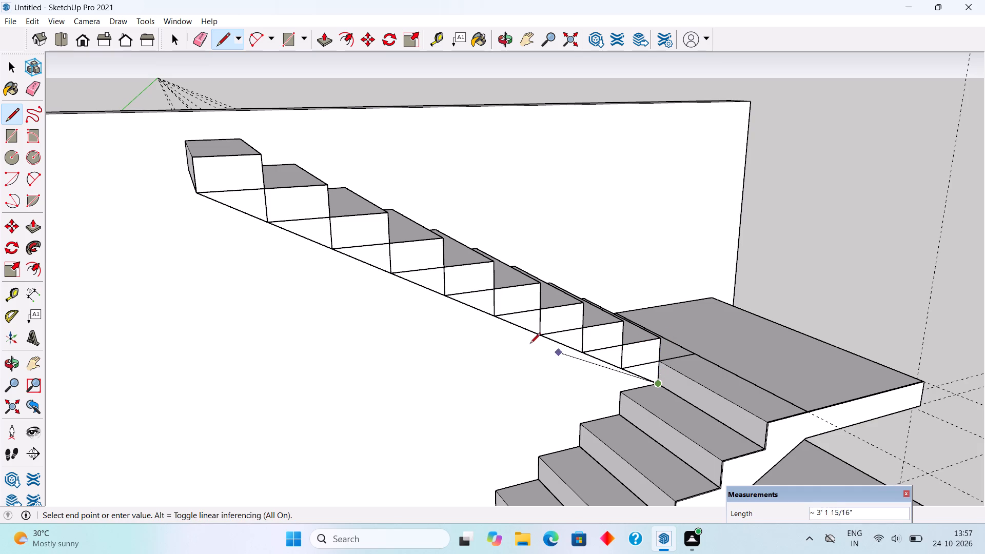
pyautogui.click(190, 186)
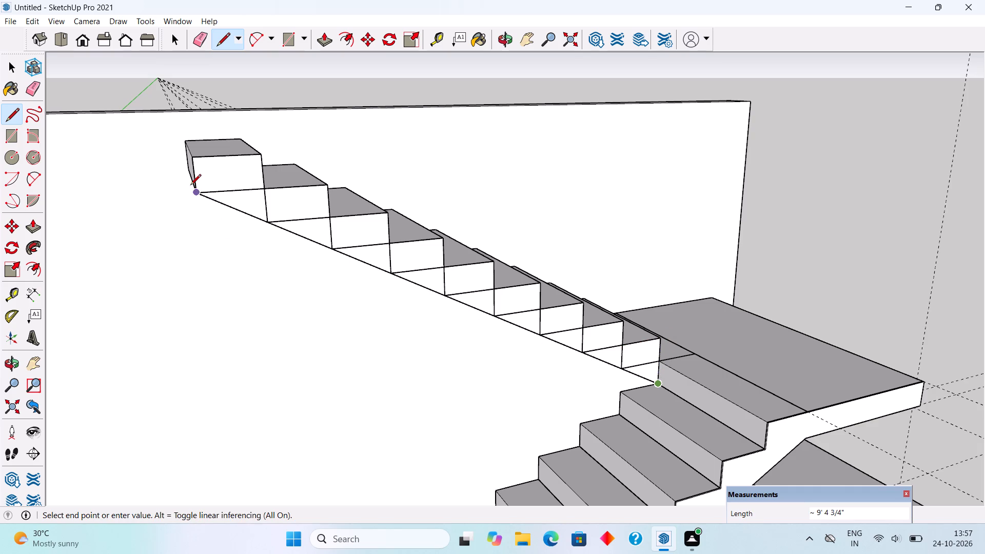
# Push/Pull the traced side profile face of the upper flight outward .3".
pyautogui.press('p')
pyautogui.click(313, 209)
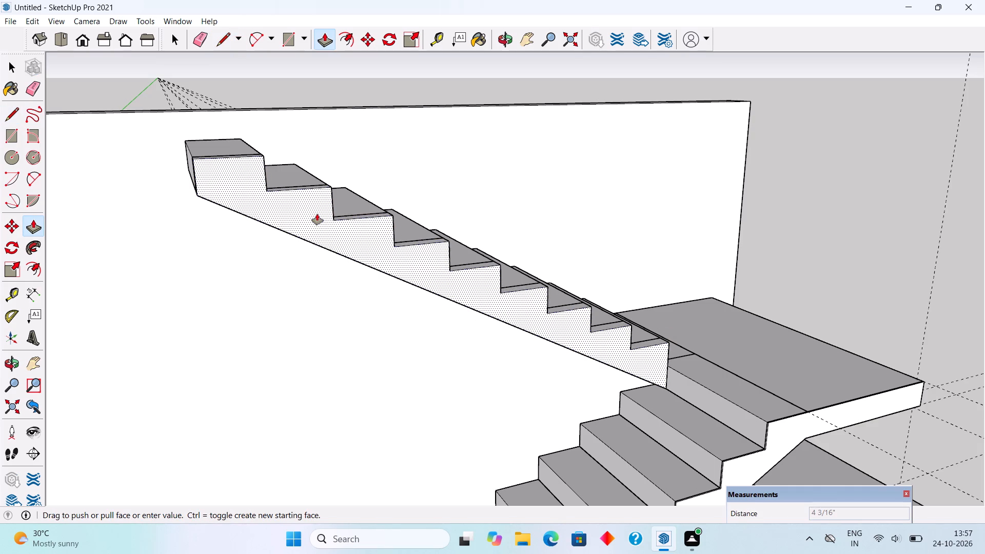
pyautogui.write('.3"')
pyautogui.press('Return')
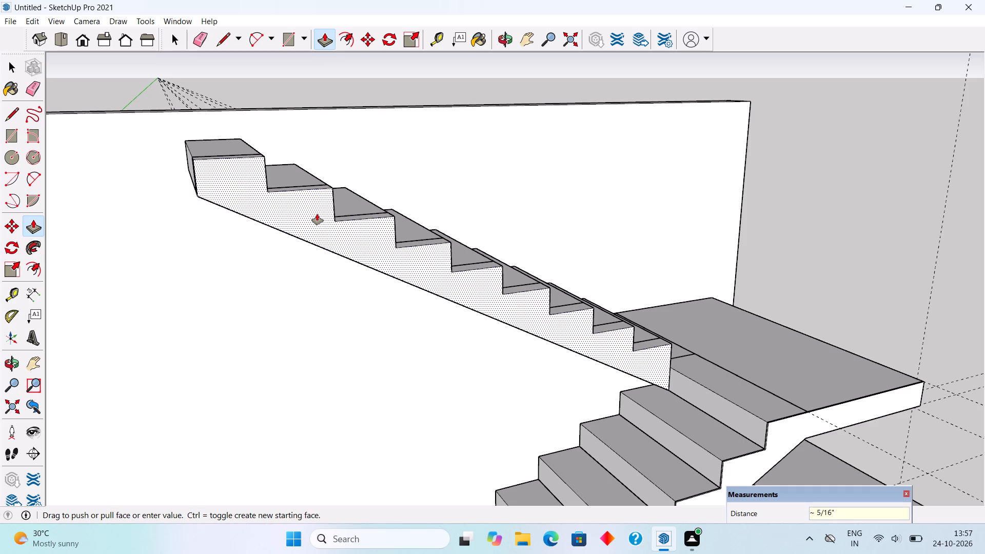
# Make a group of all the connected geometry of the thin side panel along the upper flight.
pyautogui.press('space')
pyautogui.doubleClick(280, 214)
pyautogui.click(280, 214)
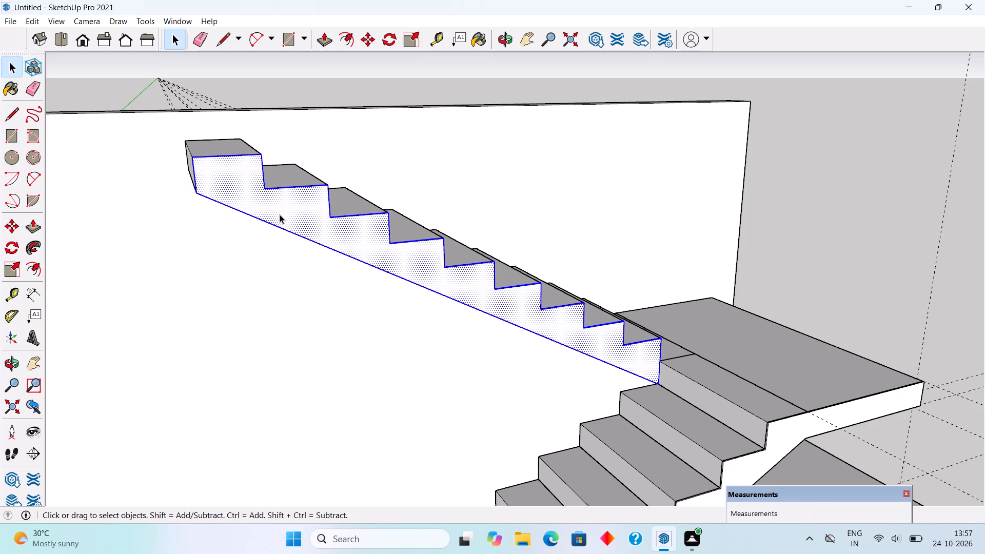
pyautogui.rightClick(280, 214)
pyautogui.moveTo(221, 190); pyautogui.dragTo(297, 311, button='middle')
pyautogui.click(231, 197)
pyautogui.moveTo(237, 203); pyautogui.dragTo(428, 313, button='middle')
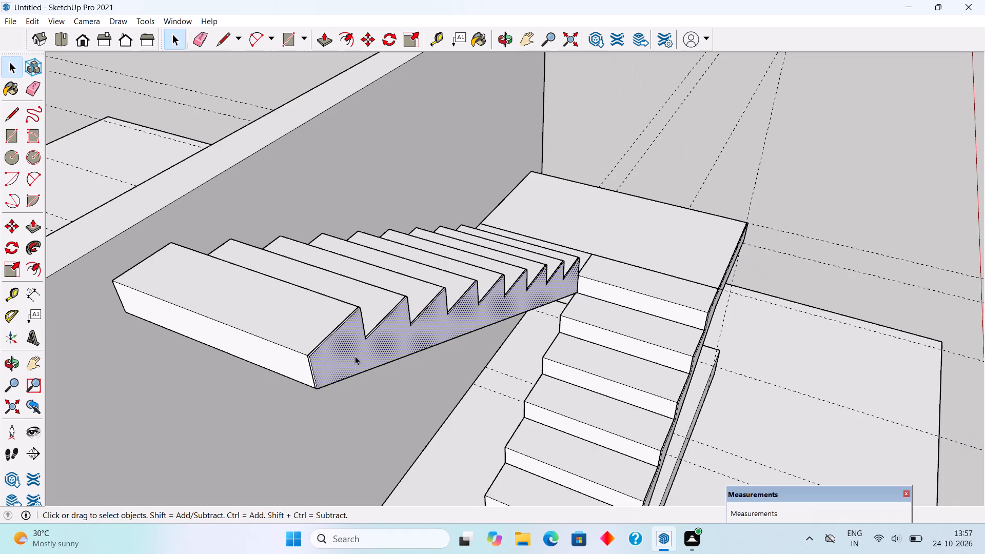
pyautogui.tripleClick(335, 341)
pyautogui.rightClick(335, 341)
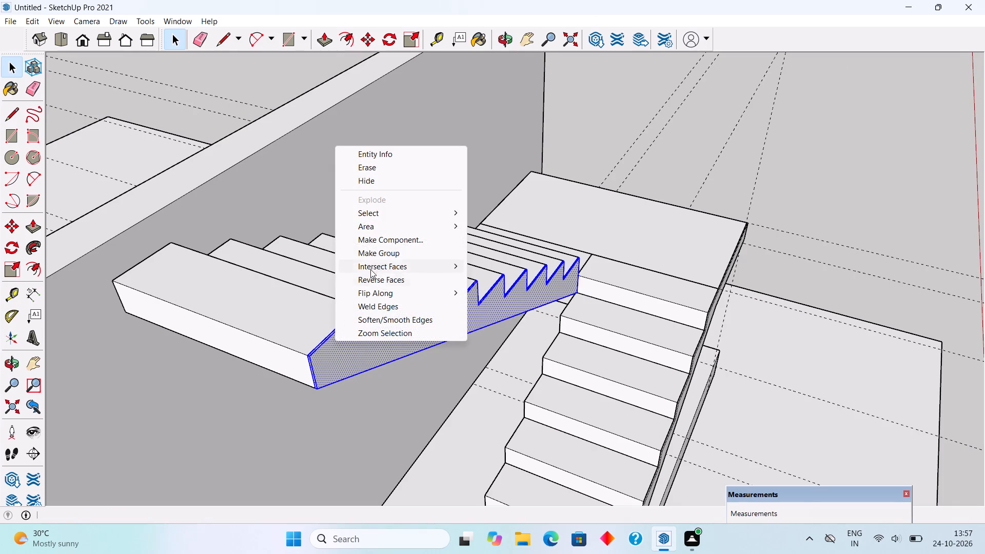
pyautogui.click(379, 252)
pyautogui.scroll(-5, 379, 252)
pyautogui.click(714, 186)
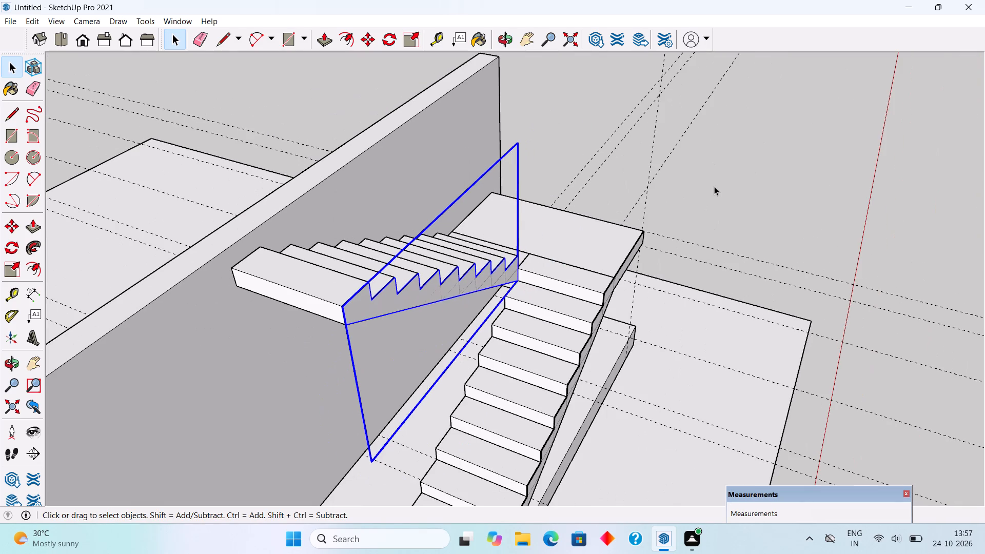
# Examine both stair flights with their side panels, the landing and the wall from several angles.
pyautogui.moveTo(610, 204); pyautogui.dragTo(310, 143, button='middle')
pyautogui.scroll(-2, 316, 166)
pyautogui.moveTo(411, 217); pyautogui.dragTo(385, 95, button='middle')
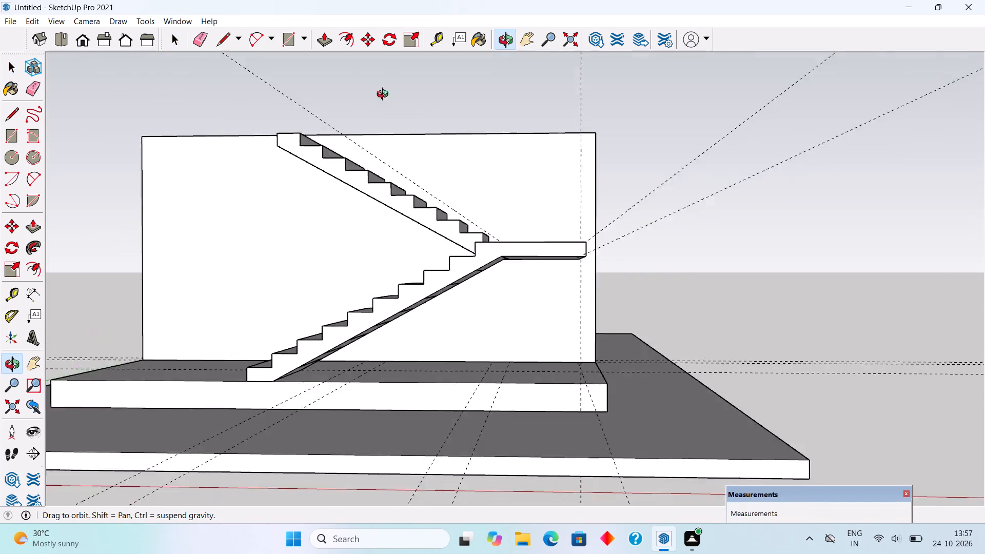
pyautogui.moveTo(385, 95); pyautogui.dragTo(430, 86, button='middle')
pyautogui.scroll(2, 339, 233)
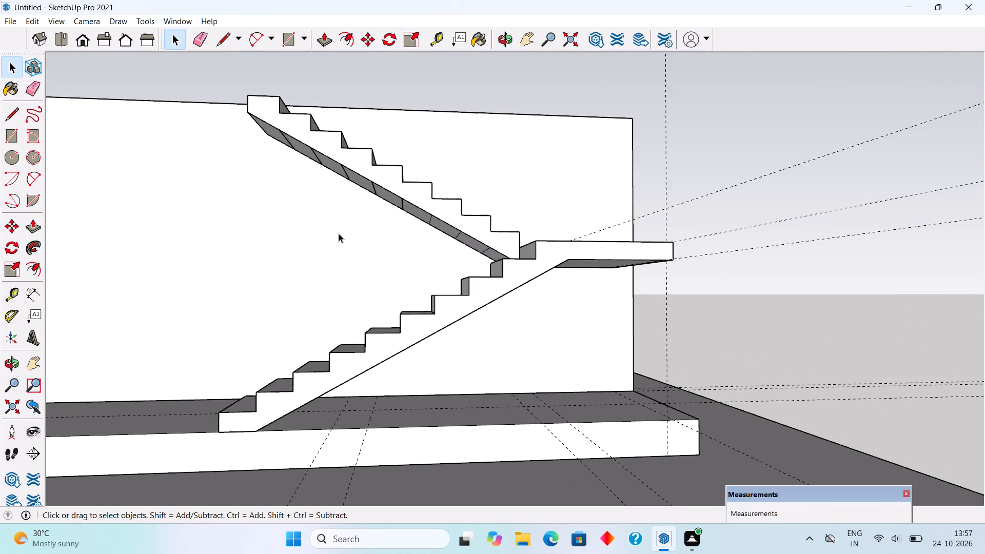
pyautogui.moveTo(339, 234); pyautogui.dragTo(533, 323, button='middle')
pyautogui.scroll(-3, 533, 323)
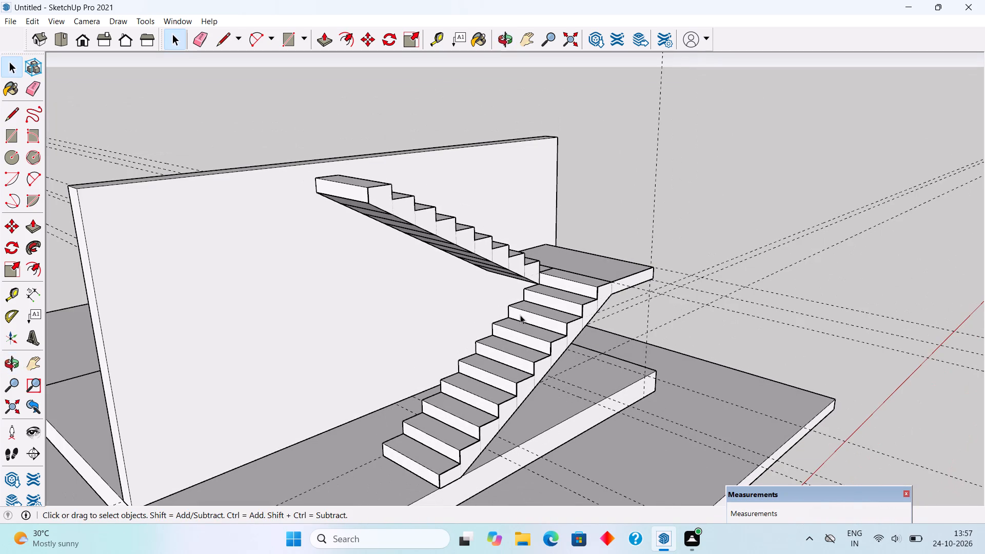
pyautogui.moveTo(459, 369); pyautogui.dragTo(536, 385, button='middle')
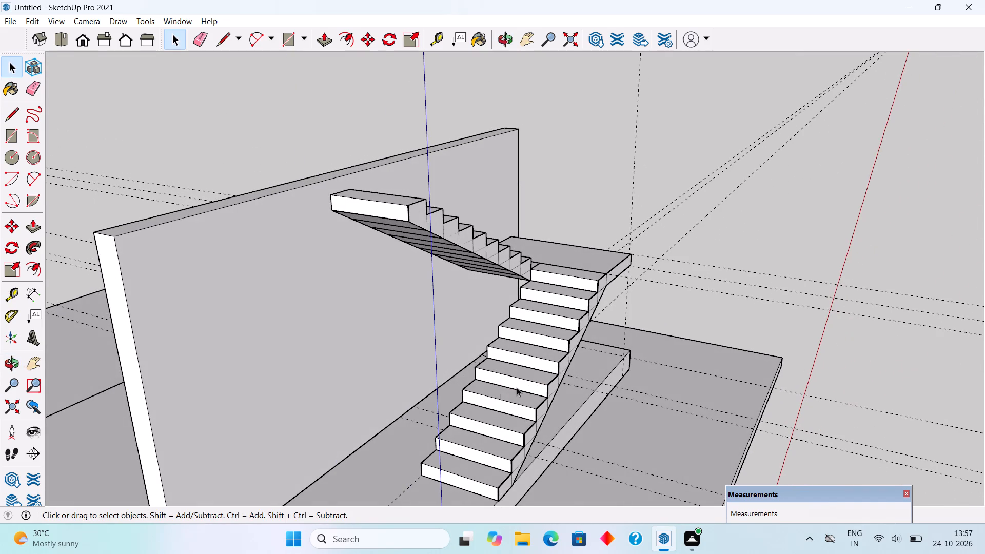
pyautogui.moveTo(460, 450); pyautogui.dragTo(525, 451, button='middle')
pyautogui.scroll(-2, 501, 319)
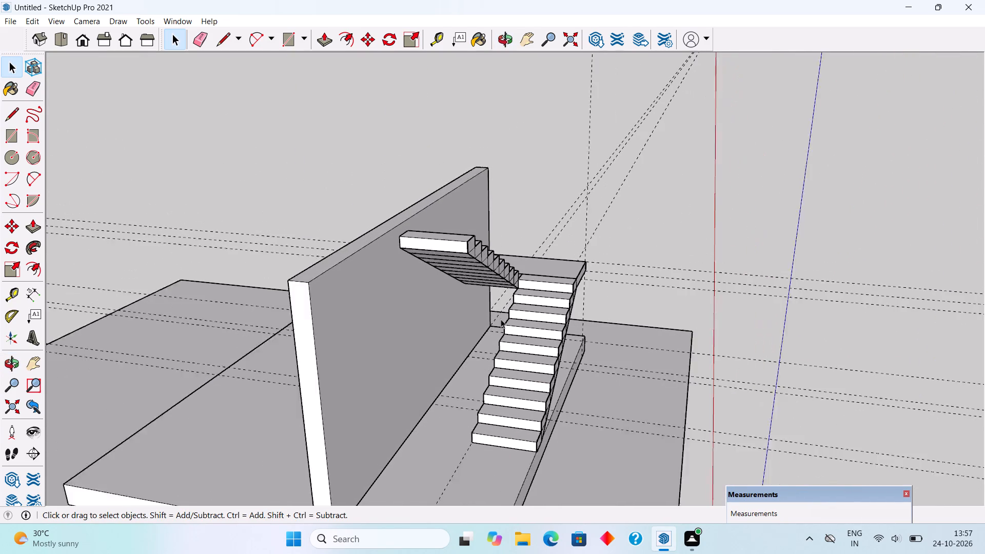
pyautogui.scroll(-1, 501, 319)
# Draw a 3" by 3" rectangle on the lower flight's bottom tread, at its front corner on the wall-facing side.
pyautogui.scroll(7, 499, 449)
pyautogui.moveTo(475, 390); pyautogui.dragTo(487, 430, button='middle')
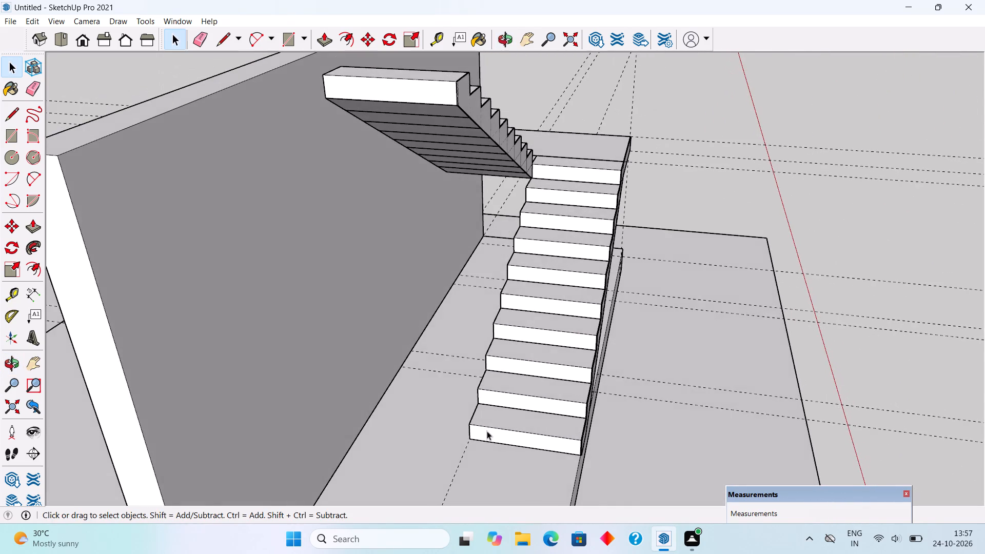
pyautogui.scroll(5, 484, 406)
pyautogui.moveTo(484, 420); pyautogui.dragTo(478, 461, button='middle')
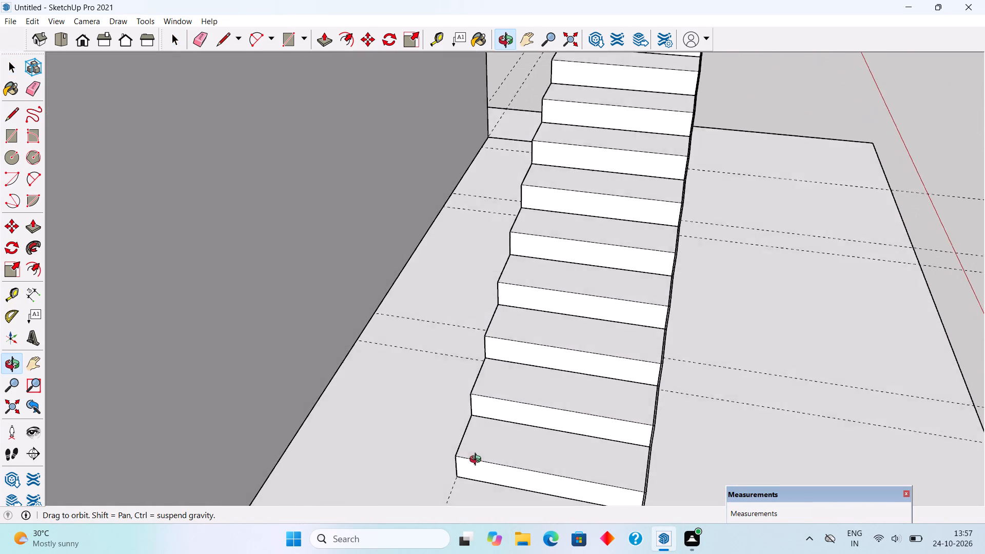
pyautogui.moveTo(478, 461); pyautogui.dragTo(478, 463, button='middle')
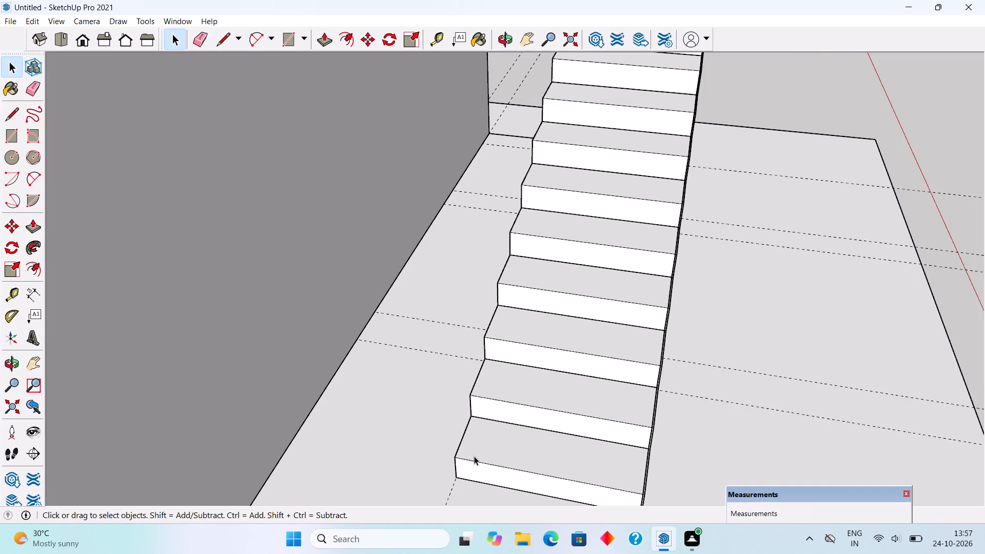
pyautogui.press('r')
pyautogui.click(461, 454)
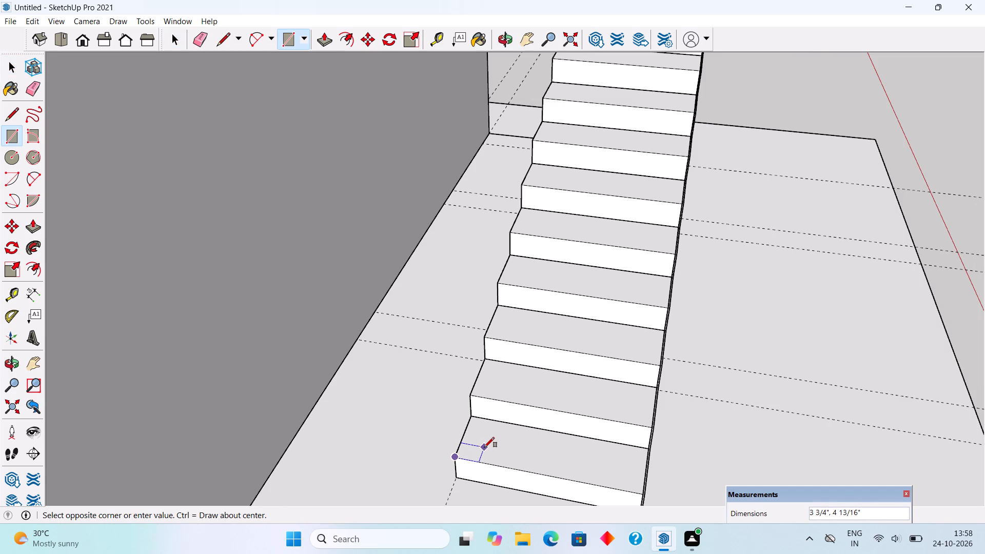
pyautogui.press('3')
pyautogui.write('",3"')
pyautogui.press('Return')
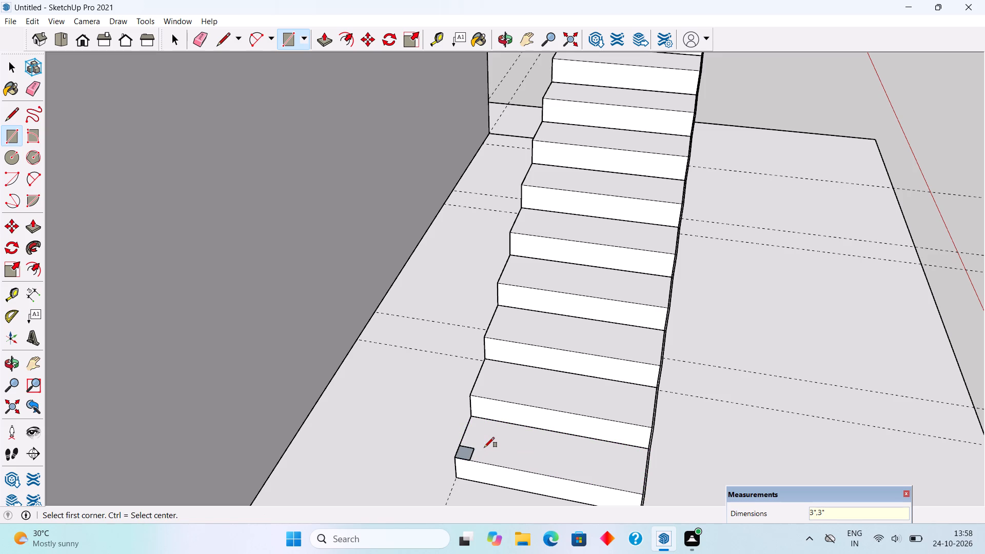
# Push/Pull the small square on the bottom tread up 3' to form a post.
pyautogui.press('p')
pyautogui.click(468, 449)
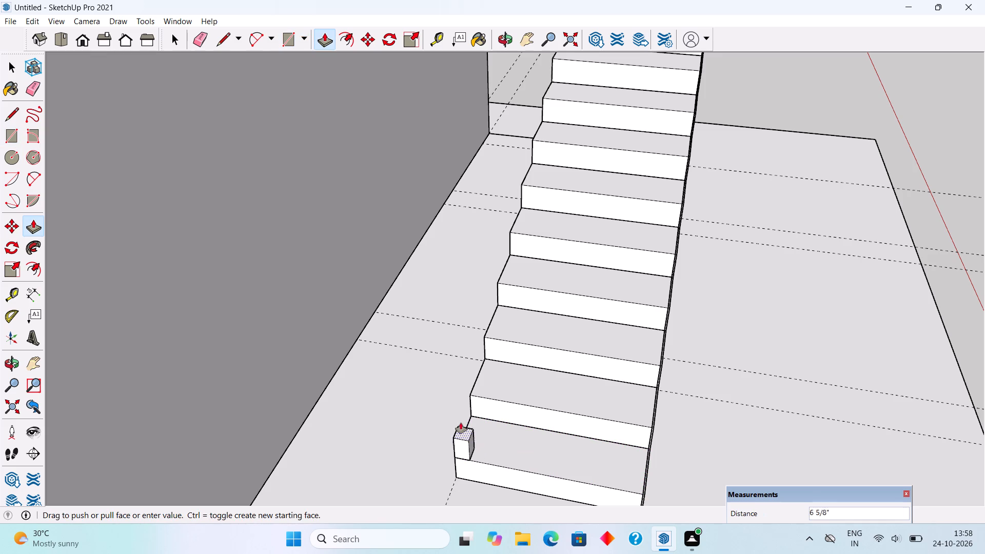
pyautogui.write("3'")
pyautogui.press('Return')
pyautogui.press('space')
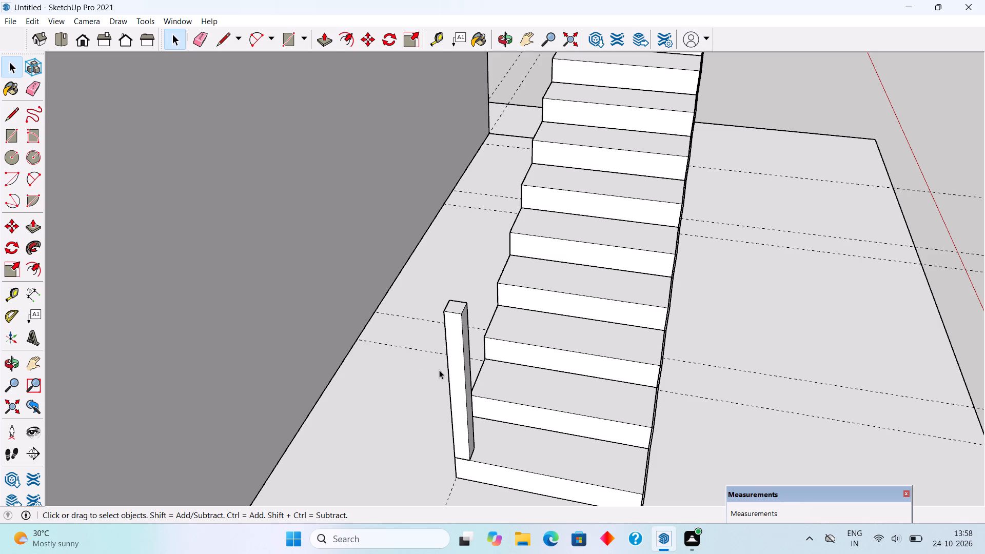
# Make a group of all the connected geometry of the post on the bottom tread.
pyautogui.tripleClick(457, 360)
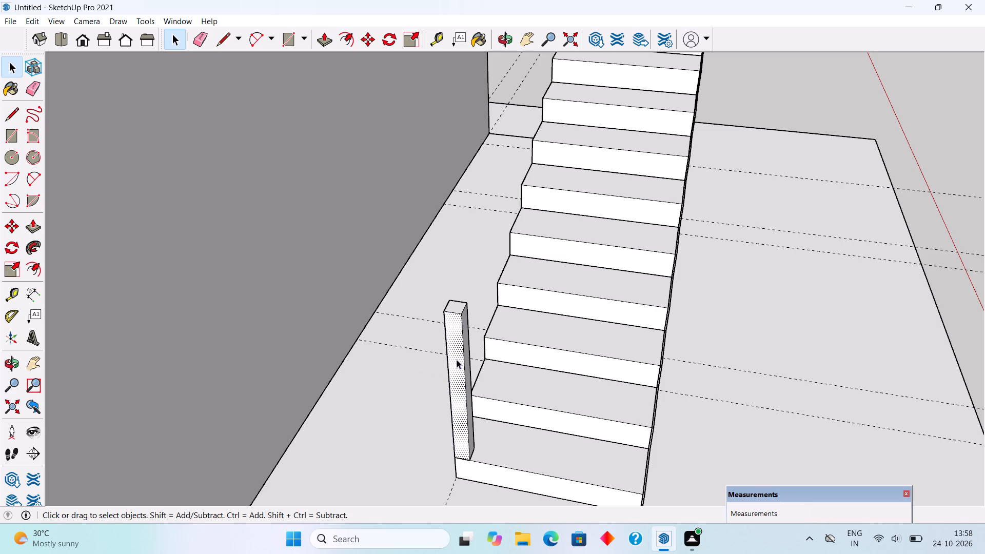
pyautogui.rightClick(457, 360)
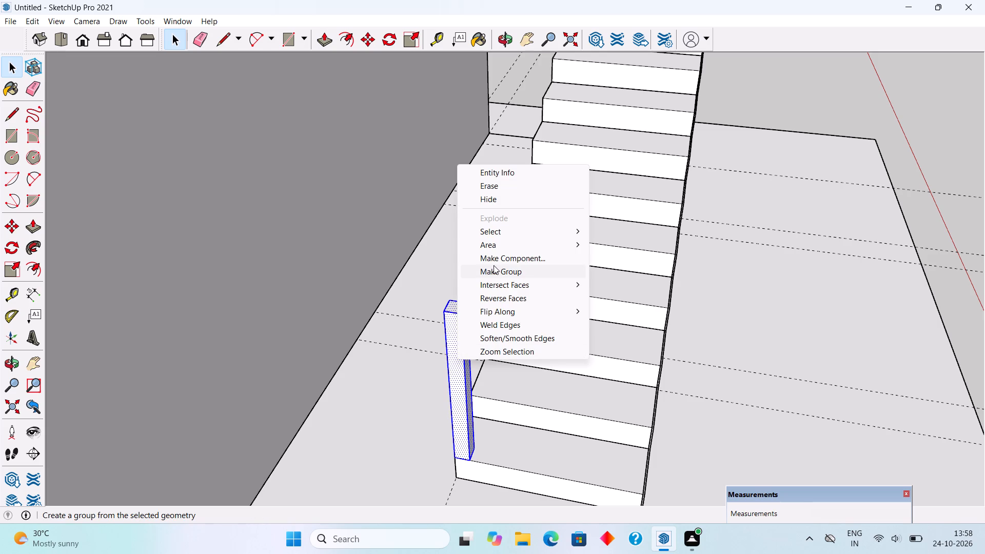
pyautogui.click(494, 273)
# Hide the tall wall beside the staircase.
pyautogui.scroll(-5, 494, 273)
pyautogui.moveTo(356, 288); pyautogui.dragTo(208, 262, button='middle')
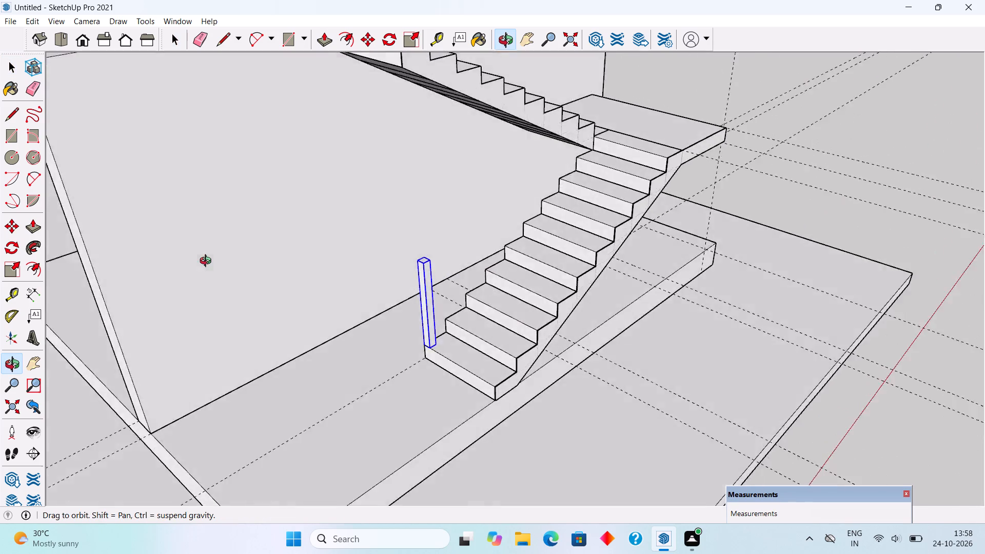
pyautogui.moveTo(208, 262); pyautogui.dragTo(0, 287, button='middle')
pyautogui.scroll(-1, 0, 287)
pyautogui.scroll(2, 340, 261)
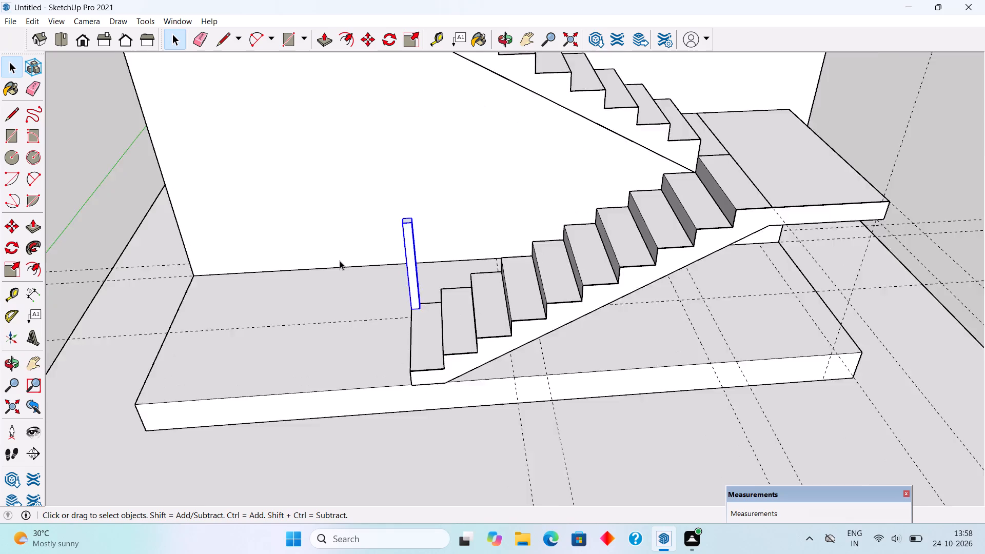
pyautogui.scroll(3, 340, 261)
pyautogui.scroll(-2, 620, 312)
pyautogui.scroll(-1, 470, 361)
pyautogui.moveTo(478, 361); pyautogui.dragTo(711, 352, button='middle')
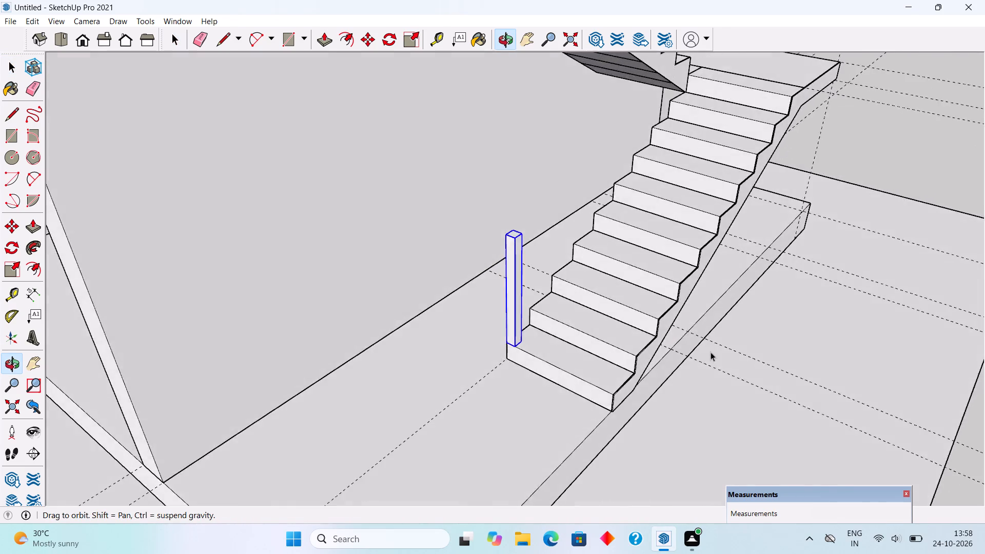
pyautogui.moveTo(711, 352); pyautogui.dragTo(711, 352, button='middle')
pyautogui.scroll(-4, 707, 349)
pyautogui.moveTo(566, 386); pyautogui.dragTo(740, 334, button='middle')
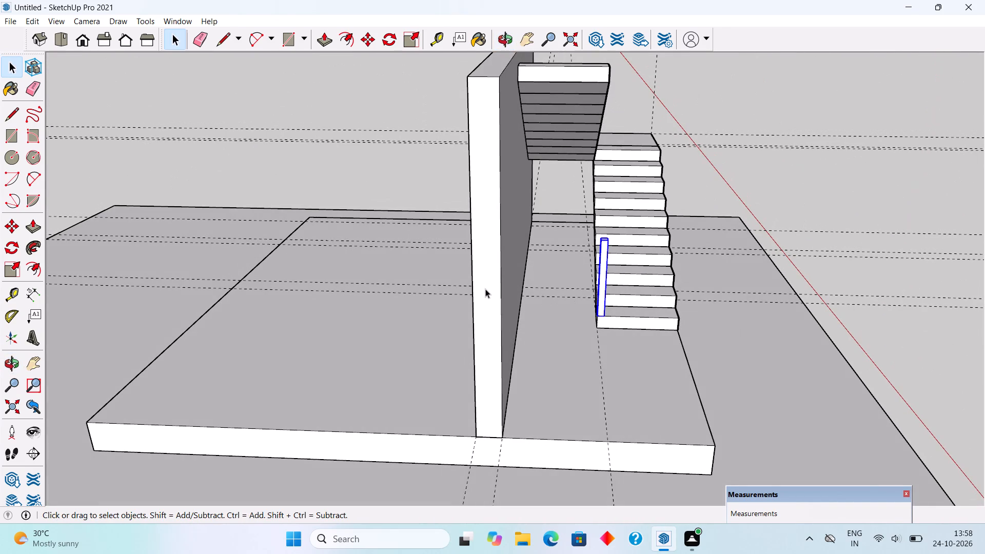
pyautogui.click(477, 289)
pyautogui.rightClick(477, 289)
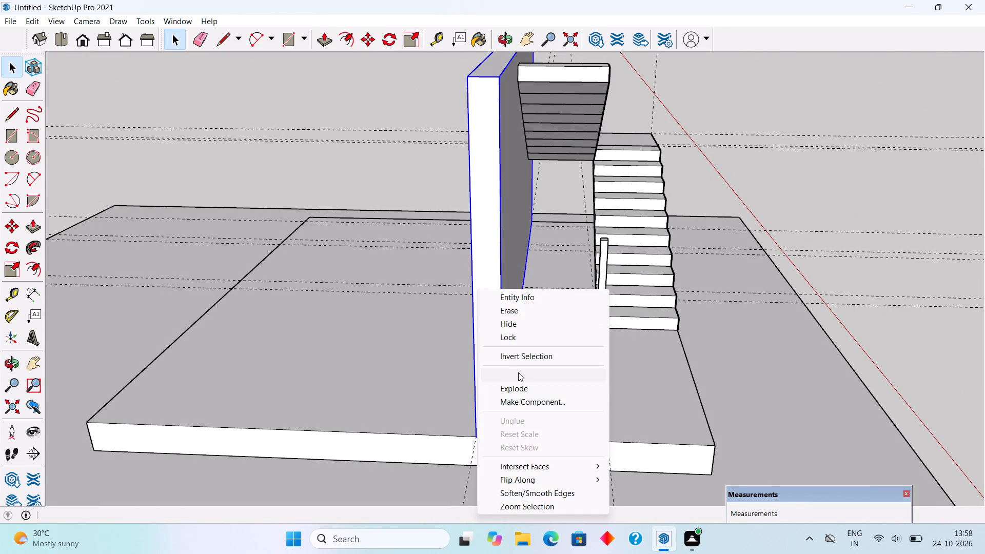
pyautogui.click(519, 327)
# Copy the bottom-tread post to the matching front corner of the second tread and repeat it up the lower flight as an x9 array.
pyautogui.scroll(-2, 519, 327)
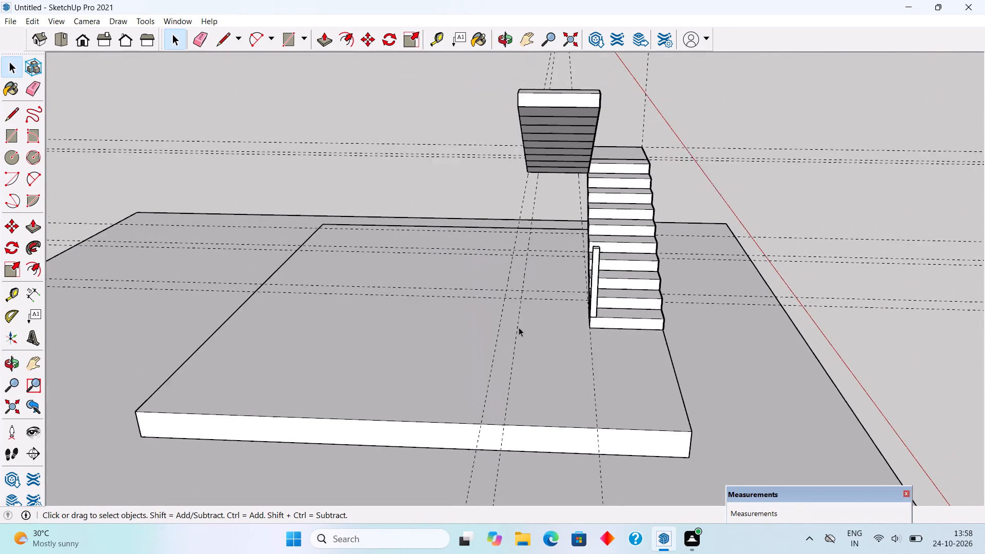
pyautogui.scroll(-3, 519, 327)
pyautogui.moveTo(557, 333); pyautogui.dragTo(628, 318, button='middle')
pyautogui.scroll(5, 551, 275)
pyautogui.moveTo(560, 285); pyautogui.dragTo(622, 273, button='middle')
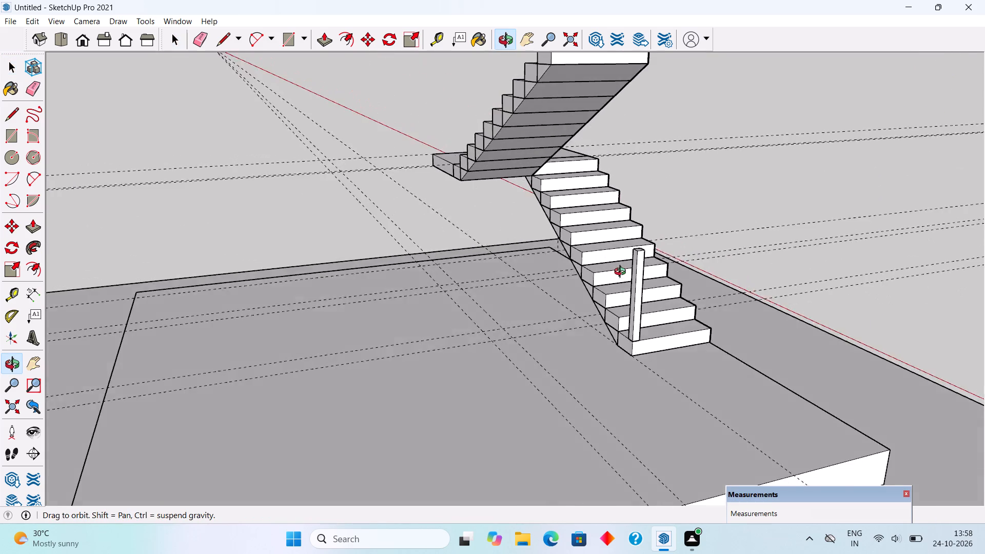
pyautogui.moveTo(622, 273); pyautogui.dragTo(625, 271, button='middle')
pyautogui.scroll(5, 638, 323)
pyautogui.moveTo(546, 311); pyautogui.dragTo(422, 328, button='middle')
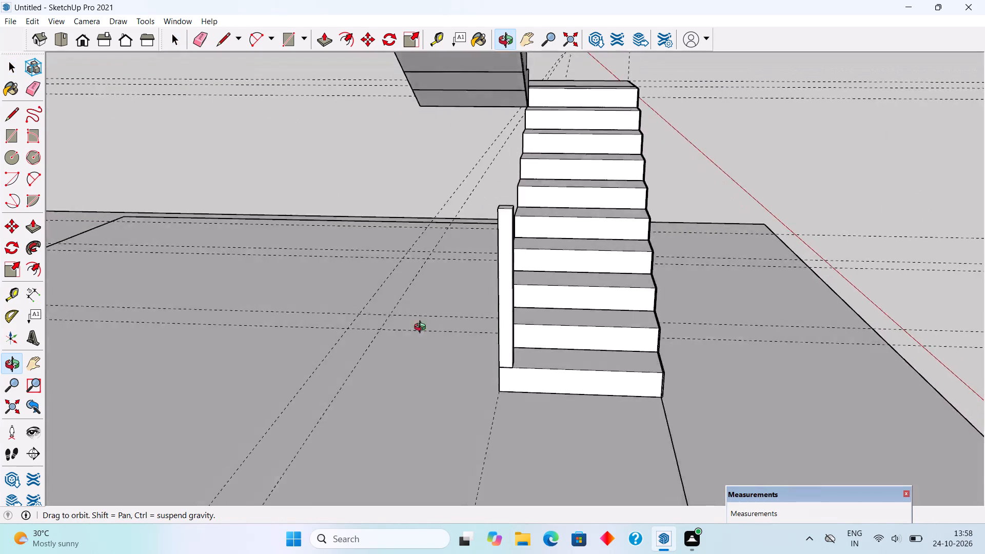
pyautogui.moveTo(422, 328); pyautogui.dragTo(478, 334, button='middle')
pyautogui.scroll(5, 547, 359)
pyautogui.click(608, 352)
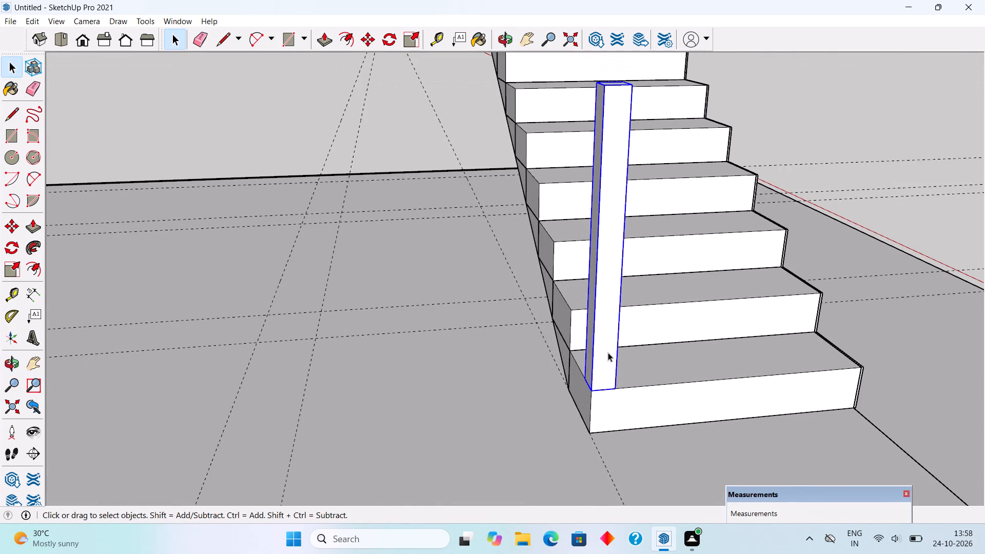
pyautogui.press('m')
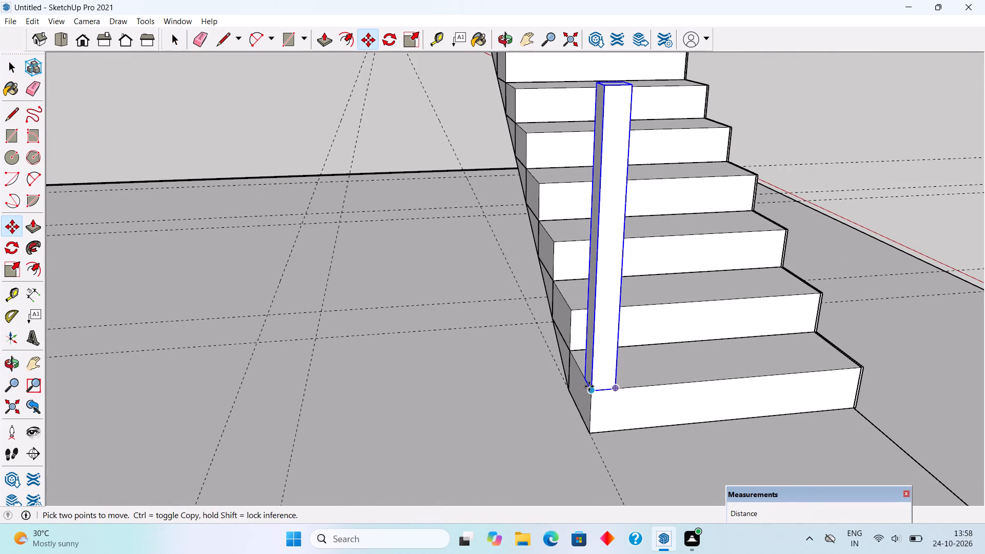
pyautogui.click(592, 391)
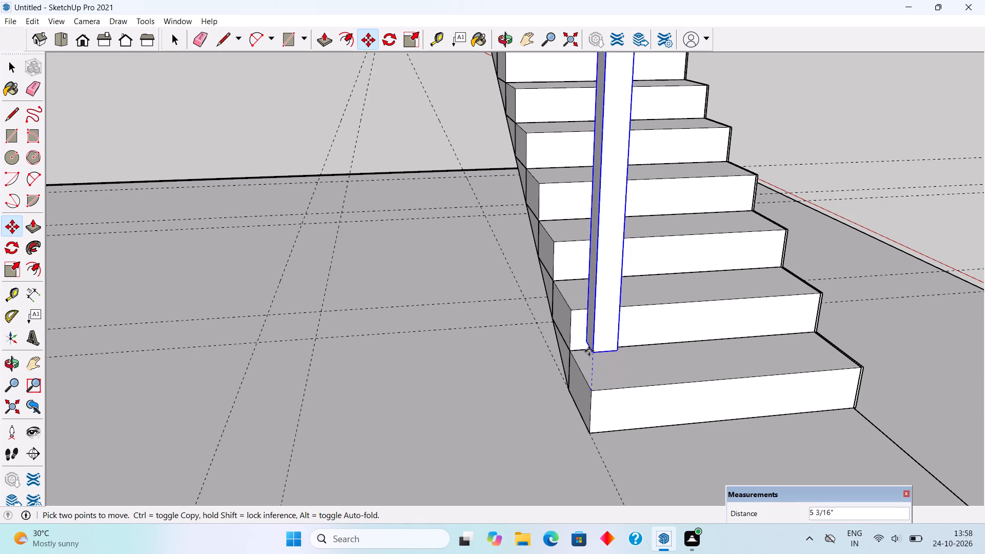
pyautogui.click(573, 312)
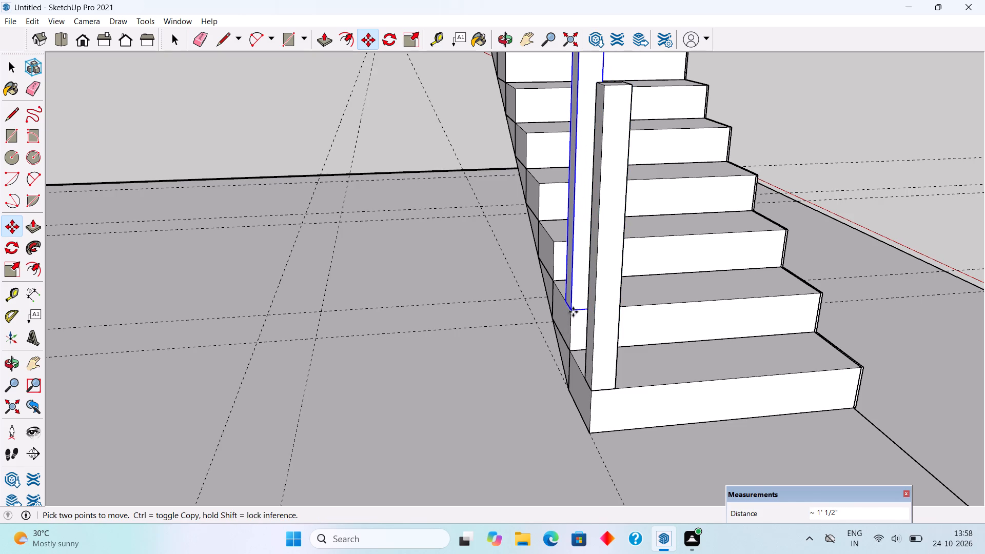
pyautogui.press('x')
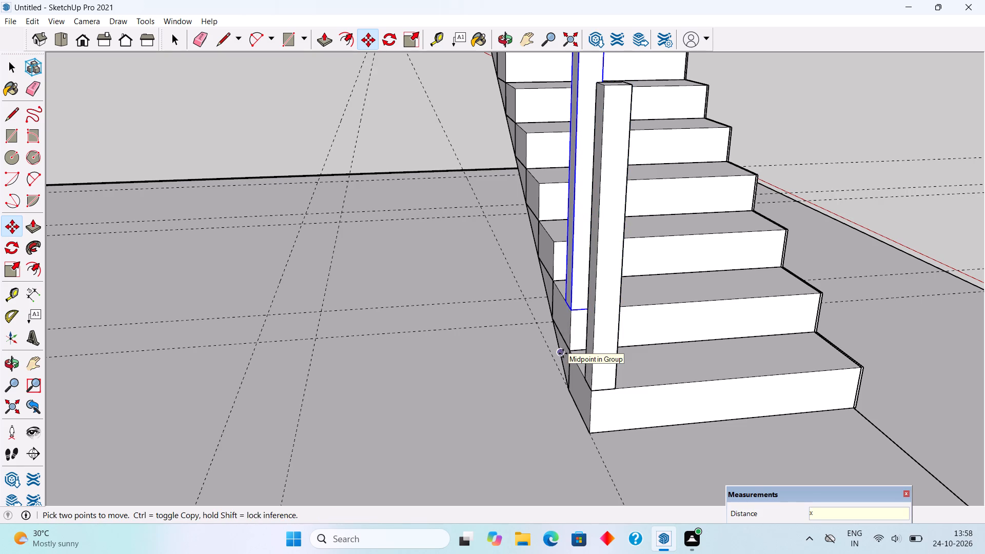
pyautogui.press('9')
pyautogui.press('Return')
pyautogui.scroll(-4, 539, 373)
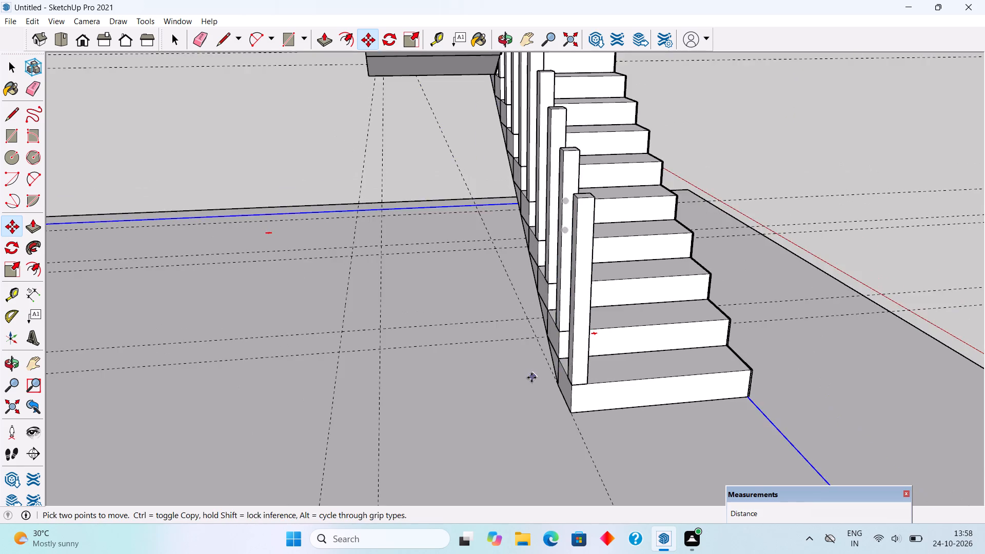
pyautogui.scroll(-4, 528, 376)
pyautogui.press('space')
# Move the topmost post 8" along the seam between the two flights to the corner at the landing's edge line.
pyautogui.moveTo(610, 325); pyautogui.dragTo(252, 397, button='middle')
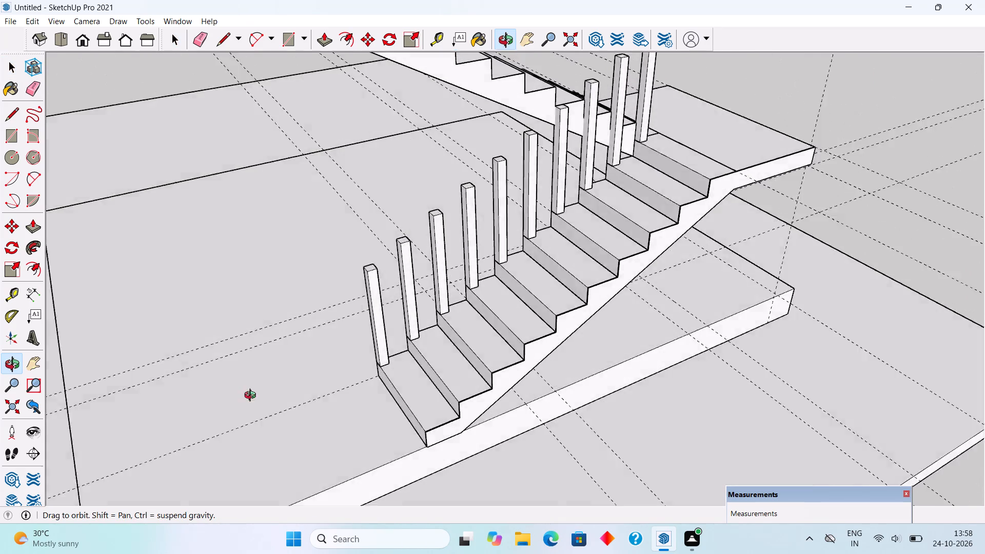
pyautogui.moveTo(252, 397); pyautogui.dragTo(144, 400, button='middle')
pyautogui.moveTo(783, 178); pyautogui.dragTo(508, 193, button='middle')
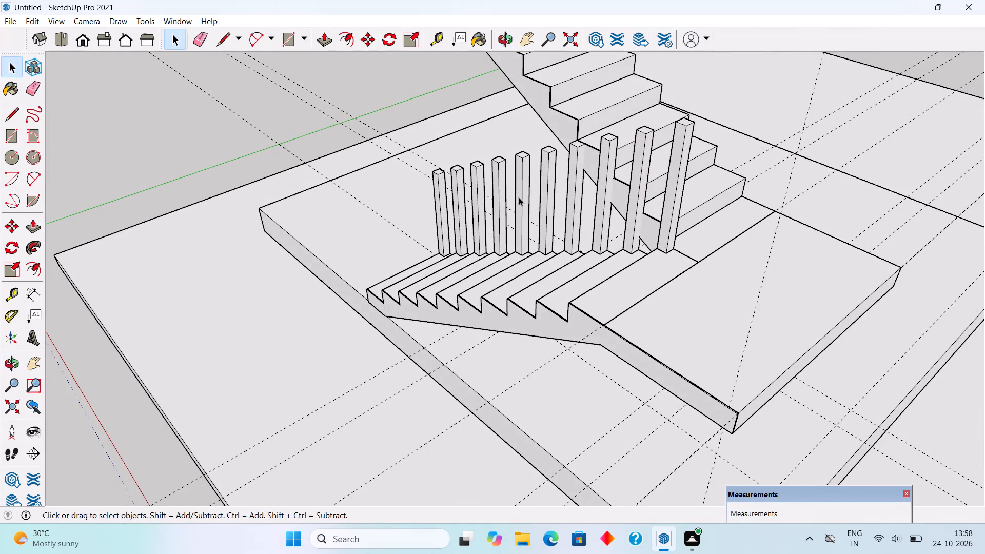
pyautogui.moveTo(785, 208); pyautogui.dragTo(536, 230, button='middle')
pyautogui.scroll(4, 580, 305)
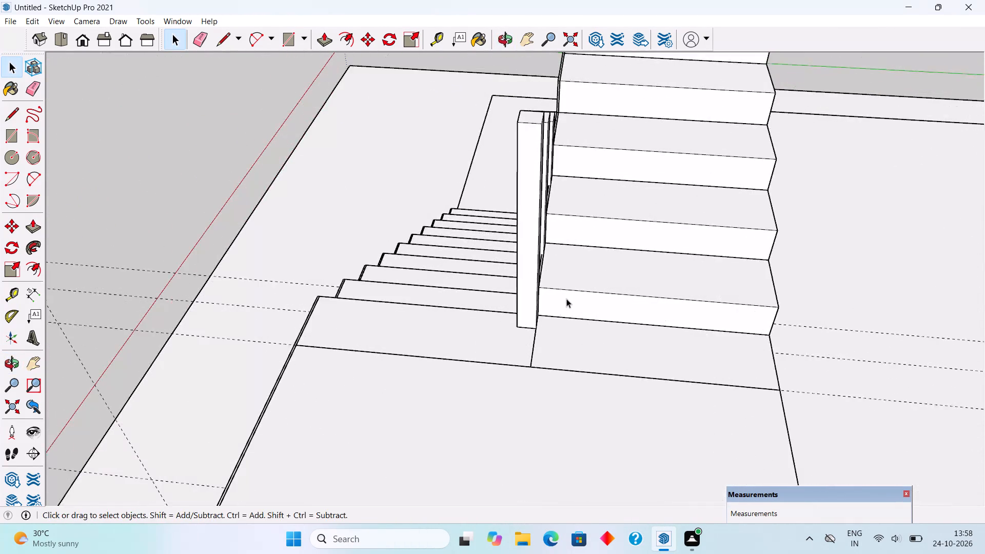
pyautogui.moveTo(558, 298); pyautogui.dragTo(325, 278, button='middle')
pyautogui.scroll(4, 389, 263)
pyautogui.click(382, 260)
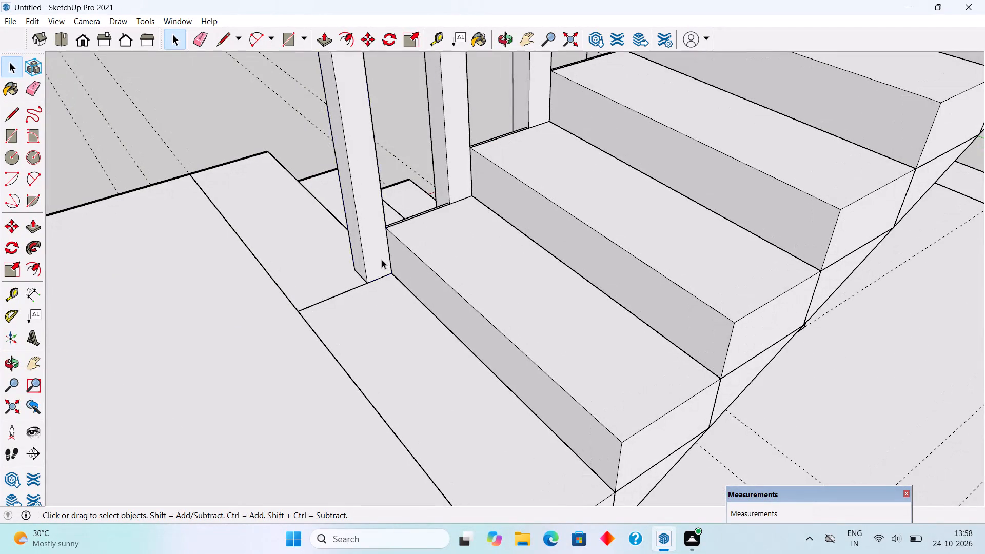
pyautogui.press('m')
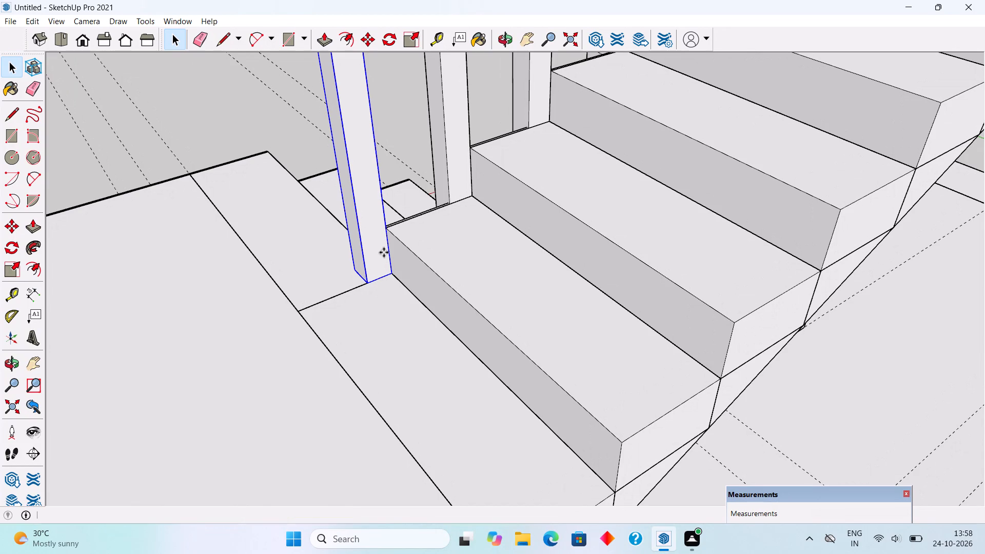
pyautogui.click(372, 282)
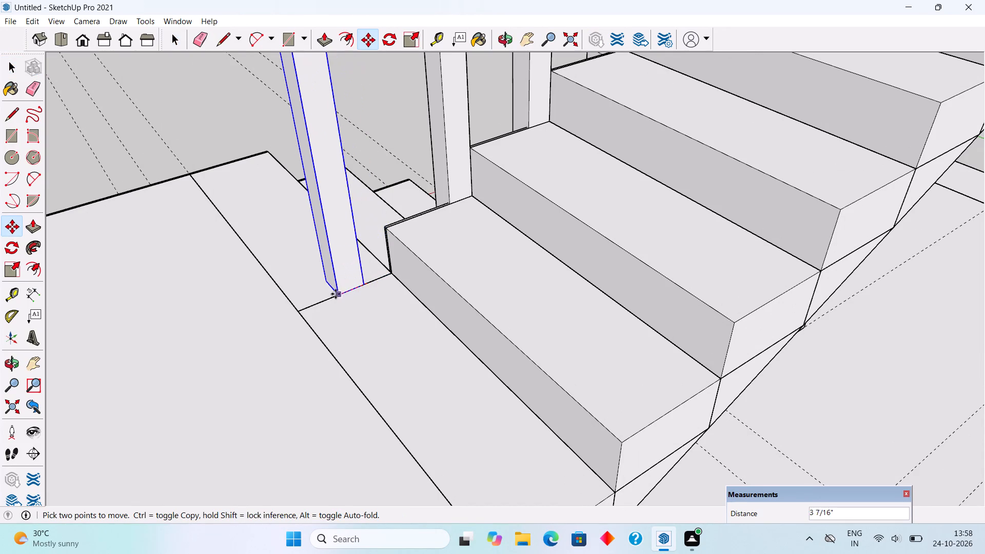
pyautogui.click(301, 310)
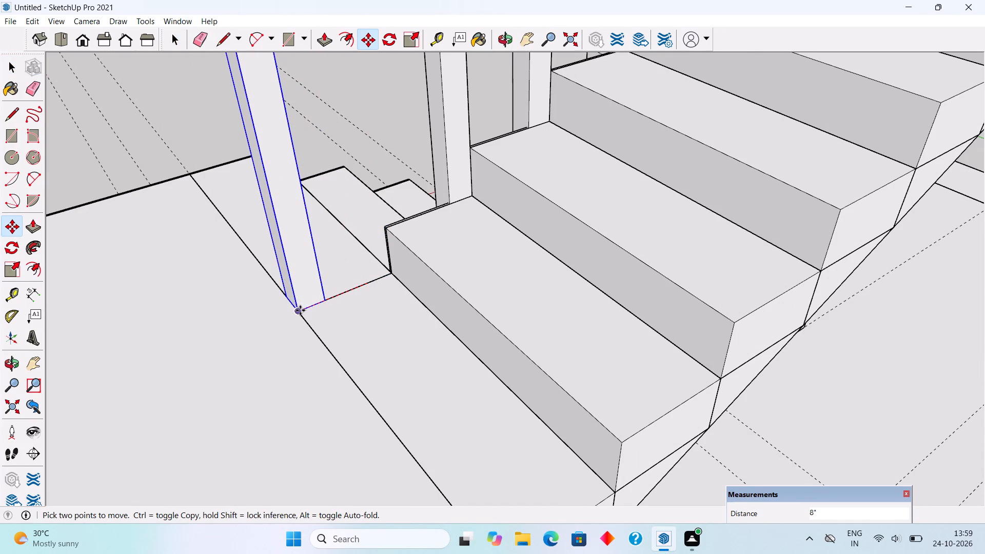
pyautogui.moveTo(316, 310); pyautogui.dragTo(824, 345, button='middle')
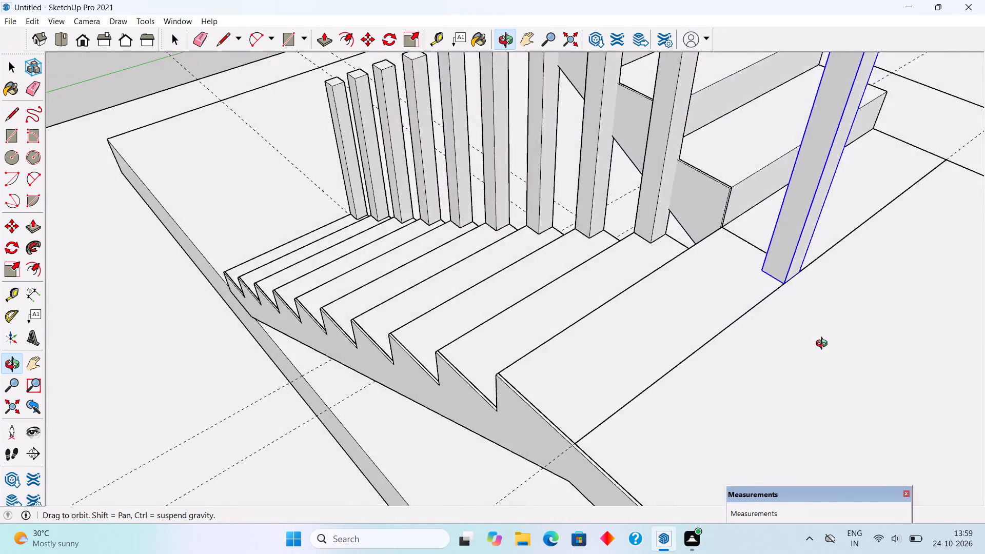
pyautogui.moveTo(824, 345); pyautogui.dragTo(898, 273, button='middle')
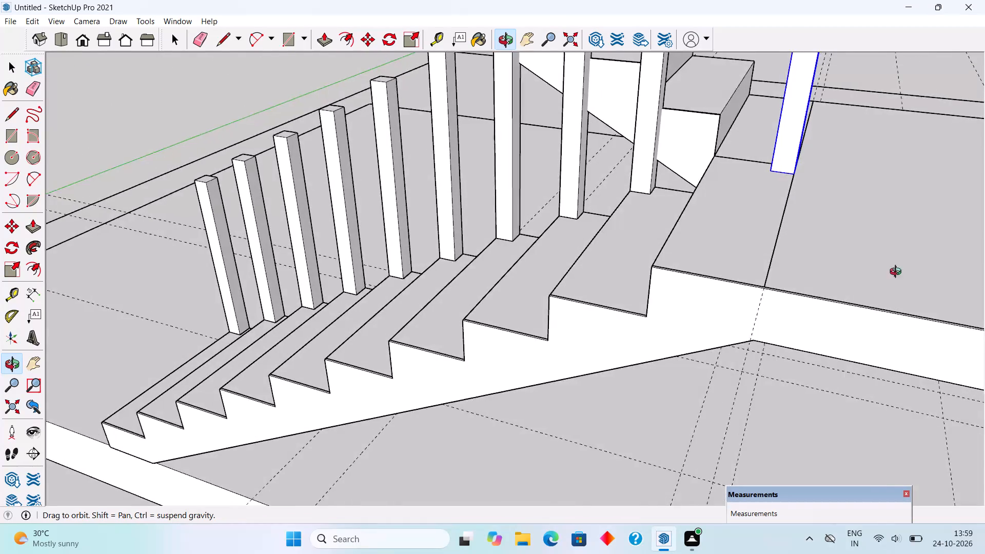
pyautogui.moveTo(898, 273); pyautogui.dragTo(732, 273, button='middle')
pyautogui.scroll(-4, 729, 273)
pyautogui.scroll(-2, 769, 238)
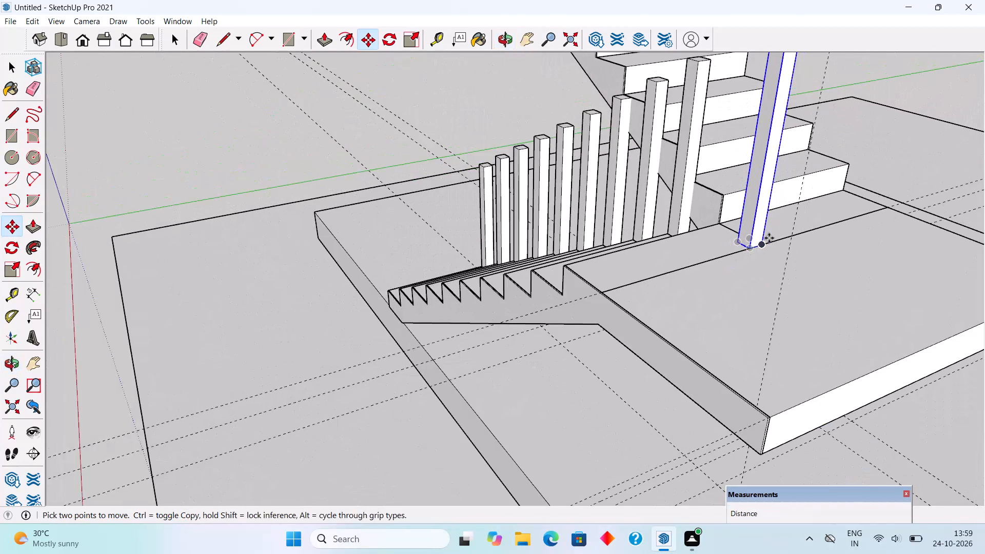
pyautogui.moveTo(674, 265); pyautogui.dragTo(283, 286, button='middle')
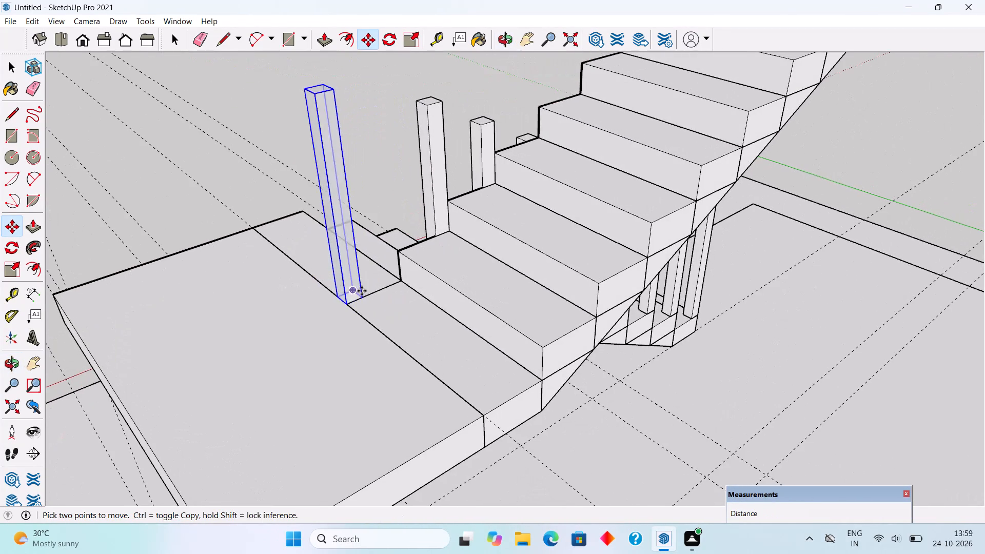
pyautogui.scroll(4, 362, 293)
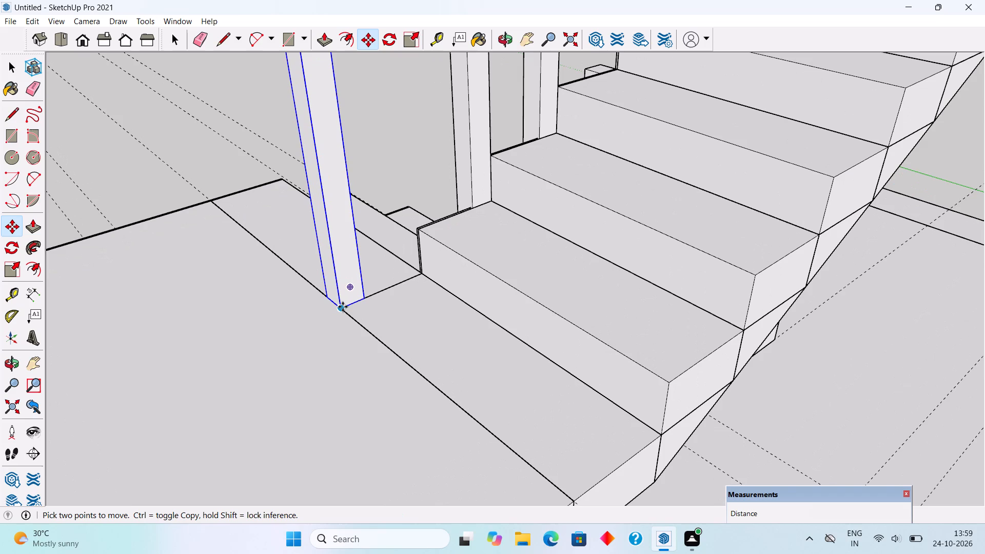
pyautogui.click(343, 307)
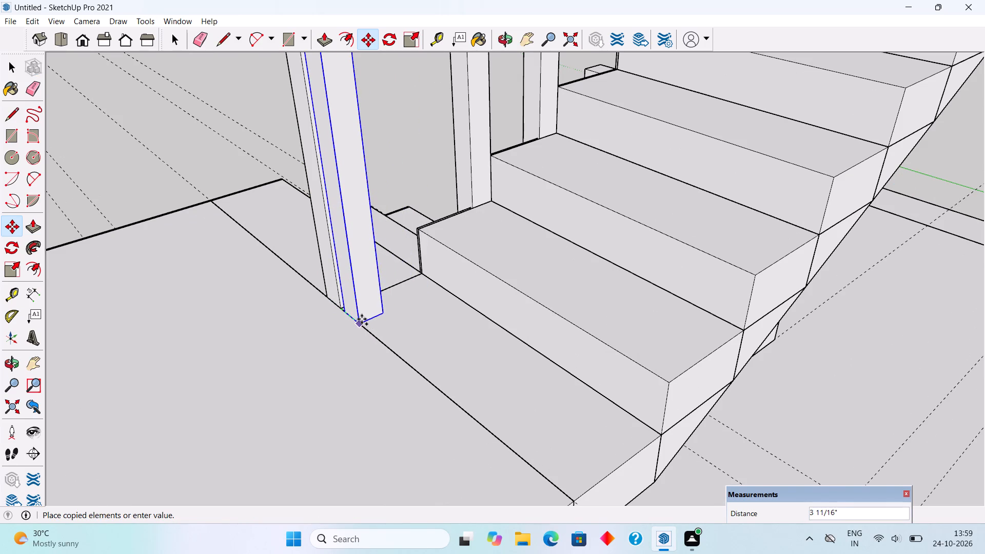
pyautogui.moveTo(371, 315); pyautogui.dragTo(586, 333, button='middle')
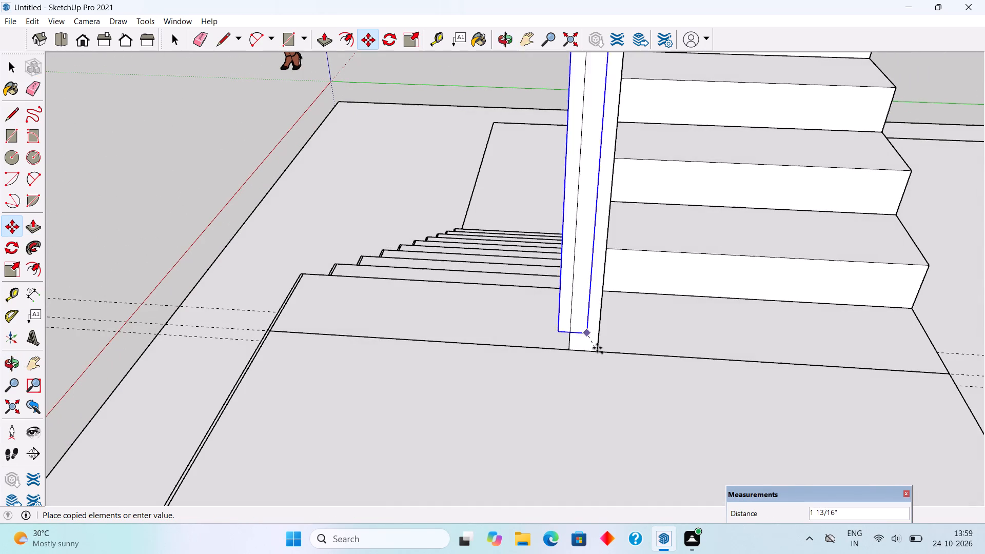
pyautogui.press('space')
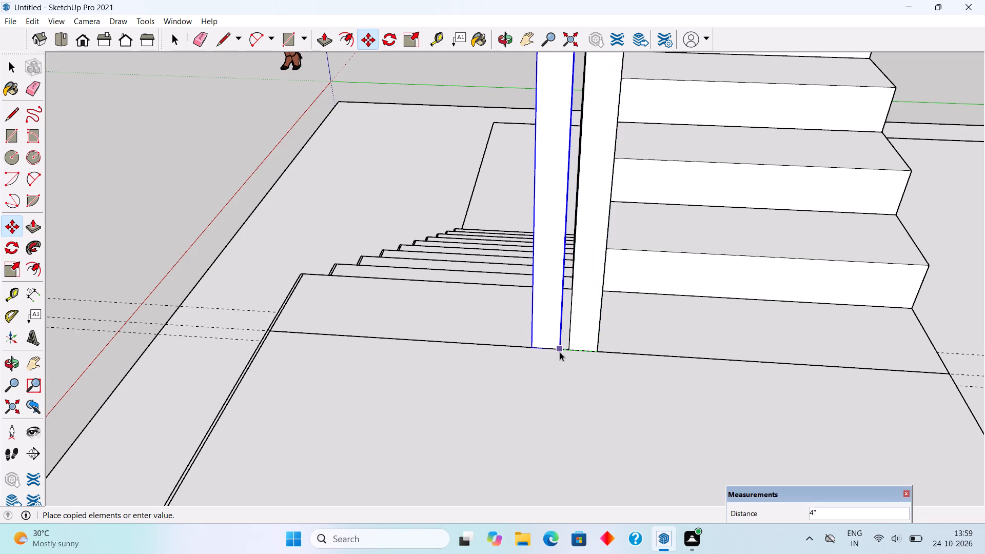
# Copy the landing post 3" along the landing's edge line toward the upper flight, directly beside the original.
pyautogui.write('m')
pyautogui.click(569, 349)
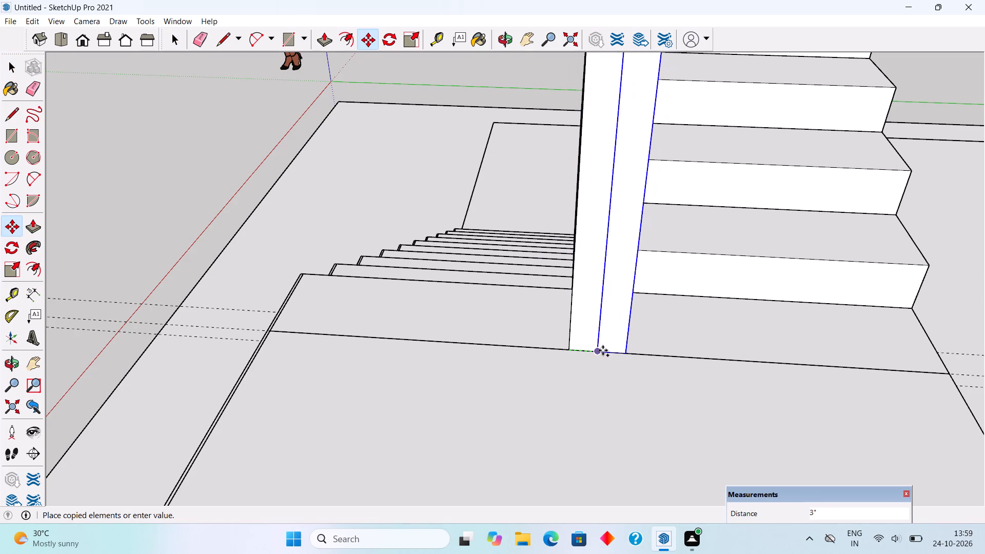
pyautogui.click(603, 350)
# Examine the paired posts at the landing's edge line and their base corners beside the upper flight.
pyautogui.scroll(-7, 557, 339)
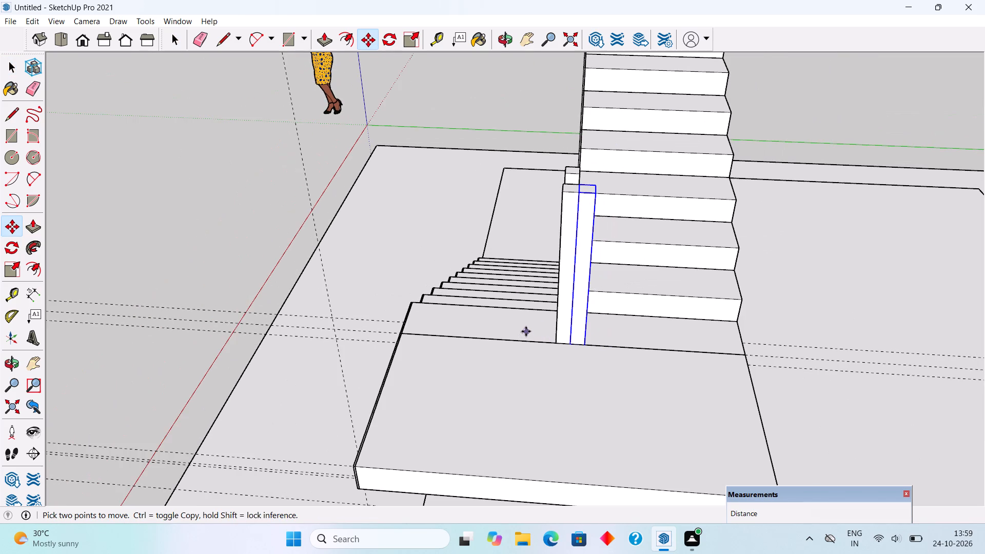
pyautogui.moveTo(477, 358); pyautogui.dragTo(168, 362, button='middle')
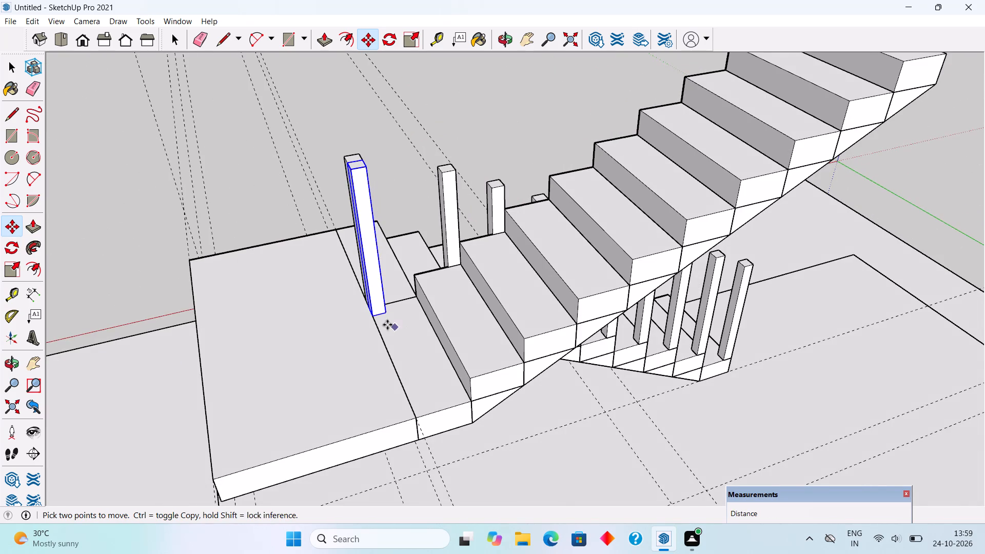
pyautogui.scroll(9, 371, 316)
pyautogui.moveTo(451, 335); pyautogui.dragTo(670, 334, button='middle')
pyautogui.scroll(1, 563, 335)
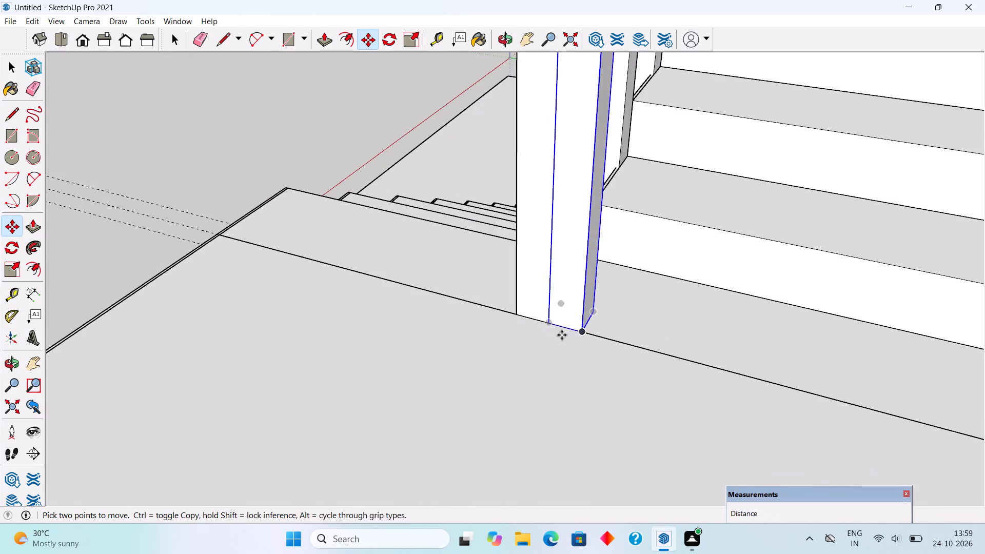
# Copy the landing post beside the upper flight onto its first tread and repeat it up the flight as an x9 array.
pyautogui.scroll(3, 562, 335)
pyautogui.click(547, 322)
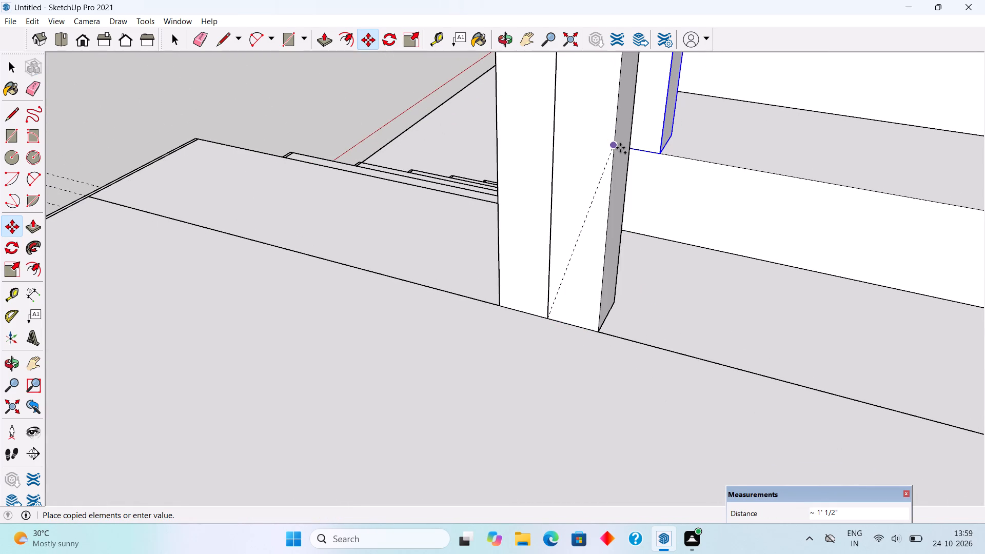
pyautogui.click(620, 148)
pyautogui.moveTo(637, 249); pyautogui.dragTo(874, 406, button='middle')
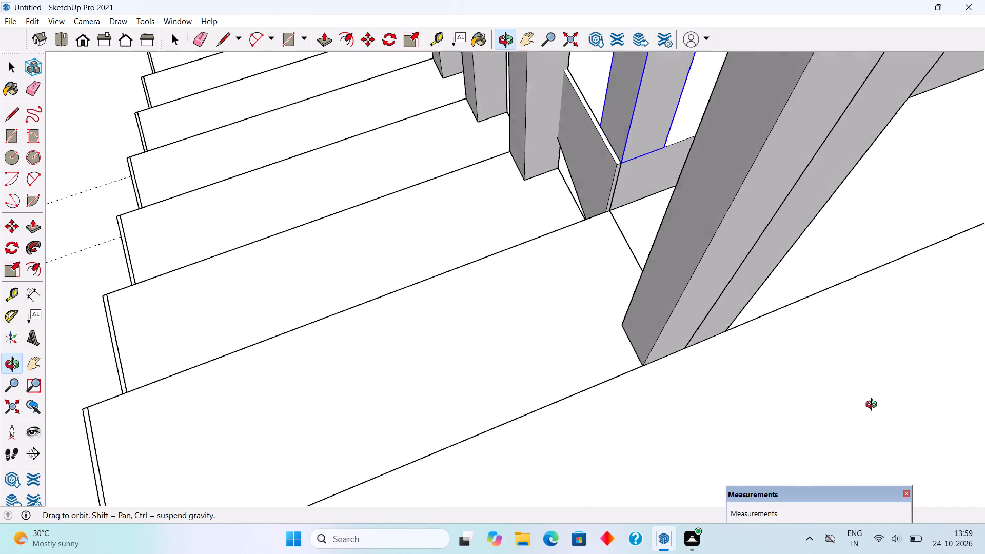
pyautogui.moveTo(874, 406); pyautogui.dragTo(796, 396, button='middle')
pyautogui.scroll(-3, 795, 396)
pyautogui.scroll(-5, 568, 328)
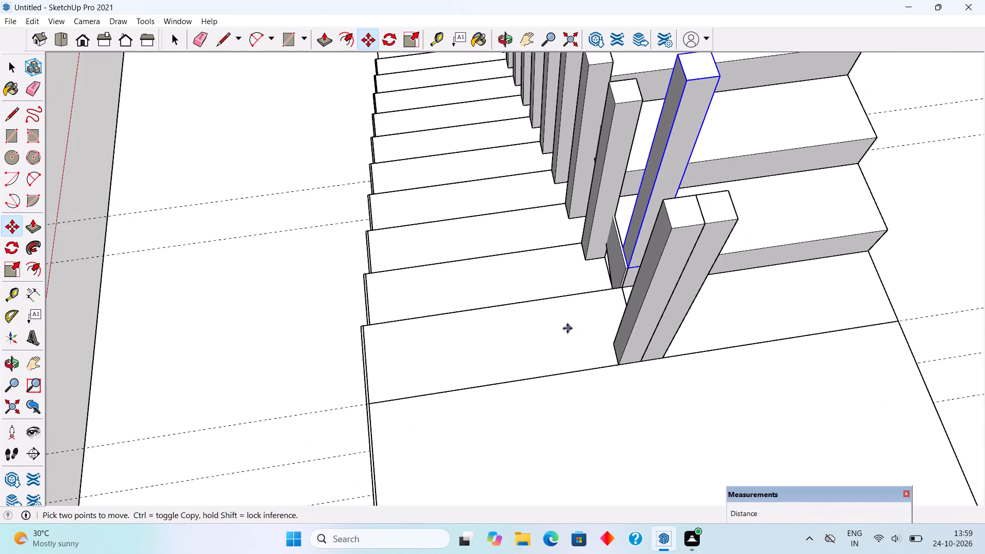
pyautogui.scroll(-8, 564, 329)
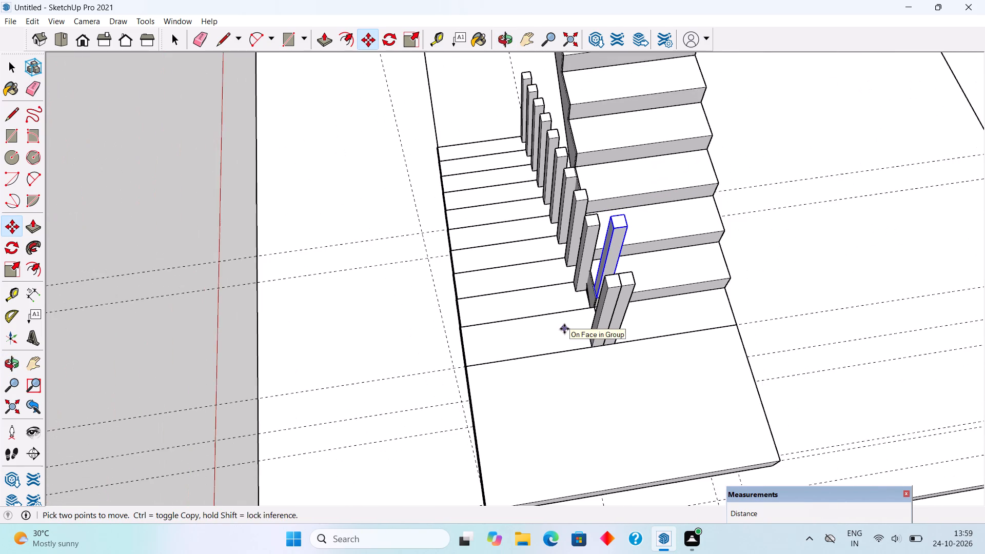
pyautogui.scroll(-2, 564, 329)
pyautogui.press('x')
pyautogui.press('9')
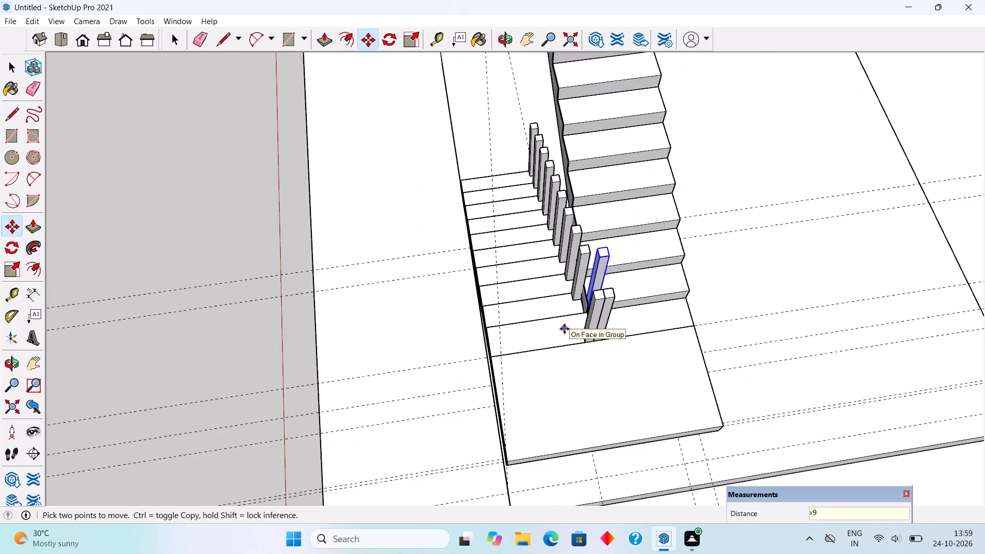
pyautogui.press('Return')
pyautogui.scroll(-7, 564, 329)
pyautogui.moveTo(574, 322); pyautogui.dragTo(842, 285, button='middle')
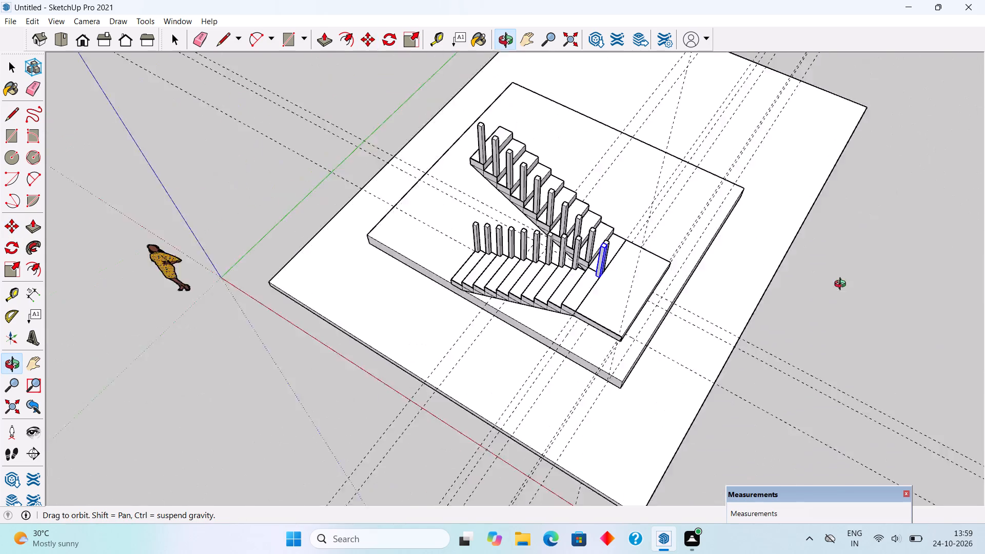
pyautogui.moveTo(842, 285); pyautogui.dragTo(983, 249, button='middle')
pyautogui.press('space')
pyautogui.click(786, 207)
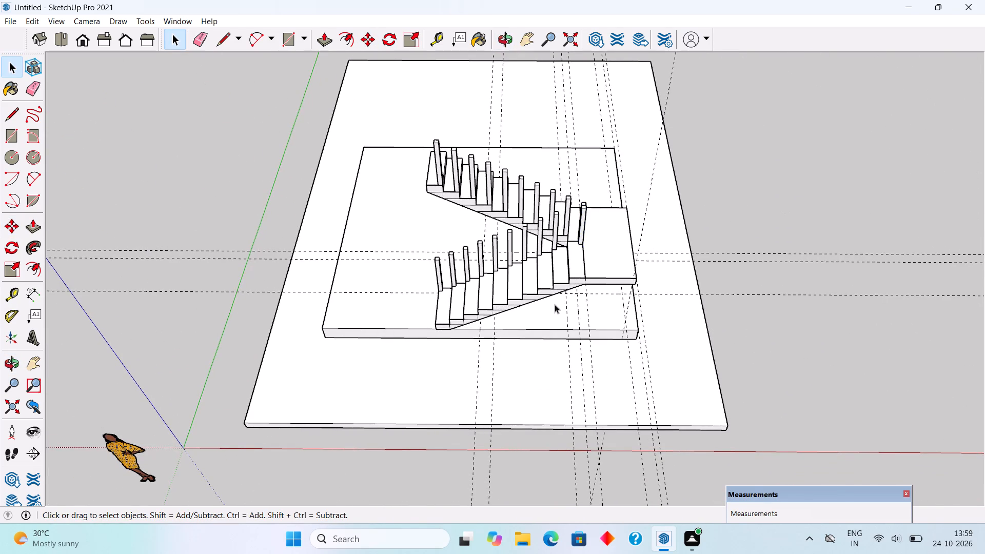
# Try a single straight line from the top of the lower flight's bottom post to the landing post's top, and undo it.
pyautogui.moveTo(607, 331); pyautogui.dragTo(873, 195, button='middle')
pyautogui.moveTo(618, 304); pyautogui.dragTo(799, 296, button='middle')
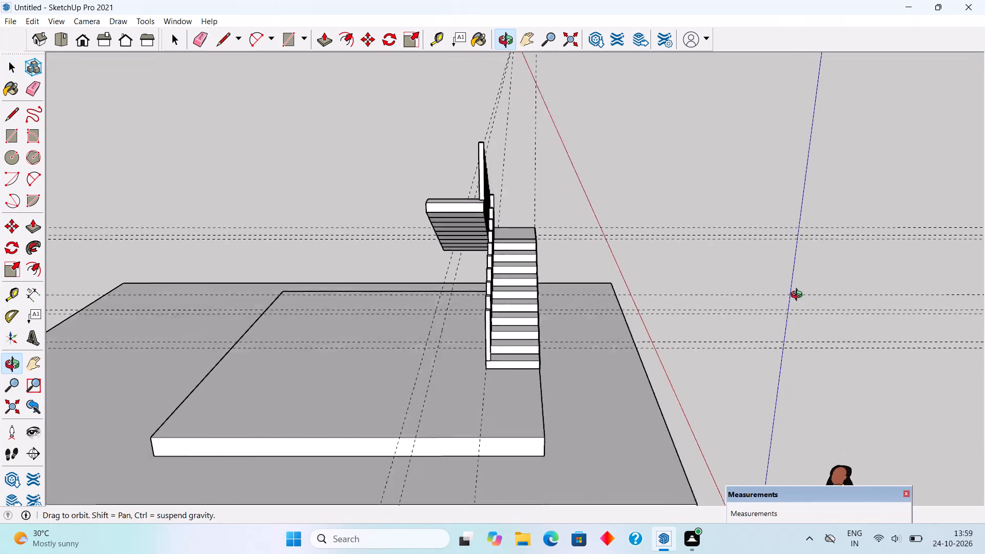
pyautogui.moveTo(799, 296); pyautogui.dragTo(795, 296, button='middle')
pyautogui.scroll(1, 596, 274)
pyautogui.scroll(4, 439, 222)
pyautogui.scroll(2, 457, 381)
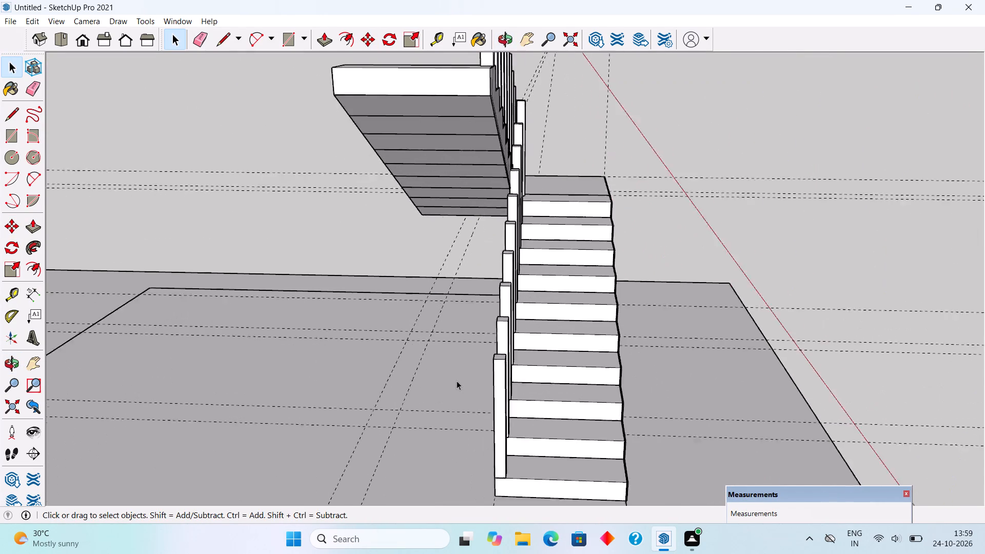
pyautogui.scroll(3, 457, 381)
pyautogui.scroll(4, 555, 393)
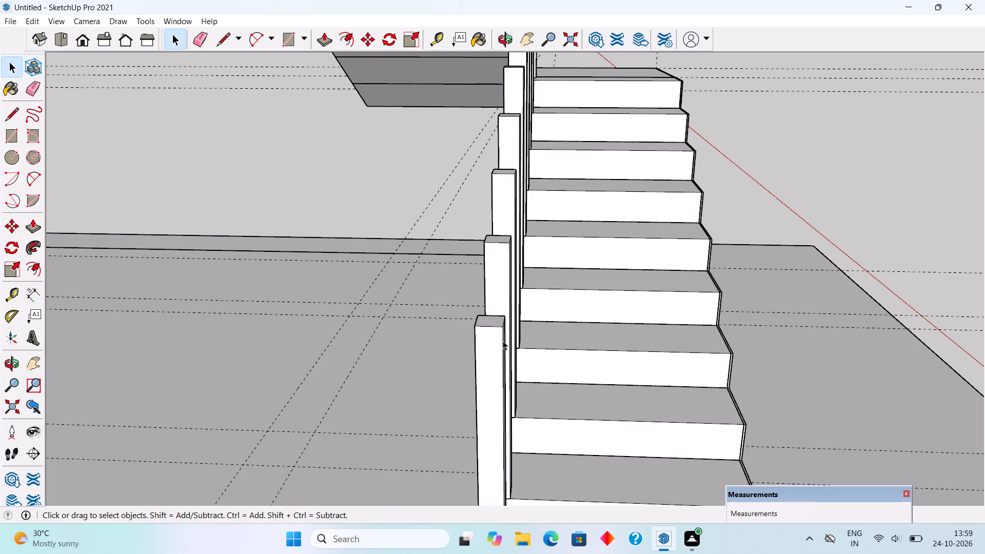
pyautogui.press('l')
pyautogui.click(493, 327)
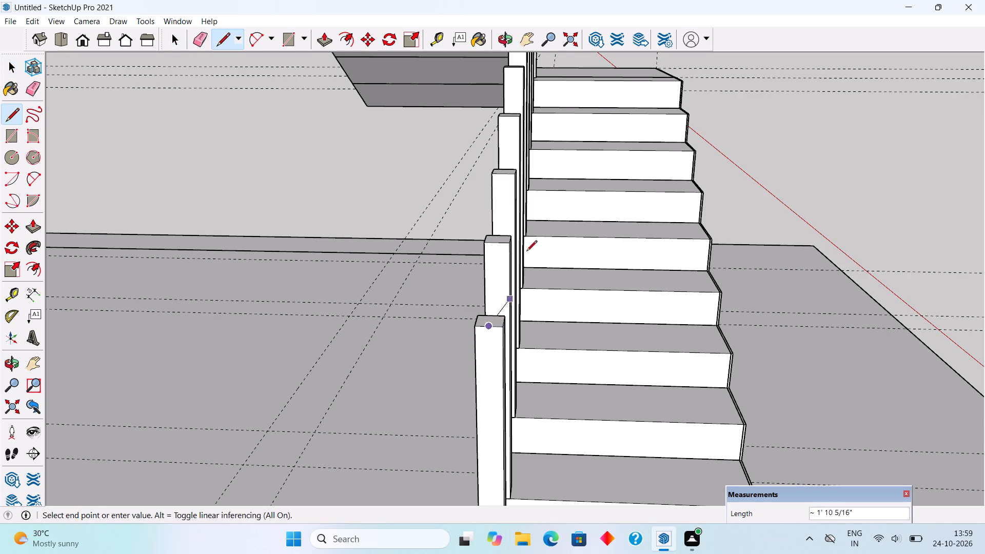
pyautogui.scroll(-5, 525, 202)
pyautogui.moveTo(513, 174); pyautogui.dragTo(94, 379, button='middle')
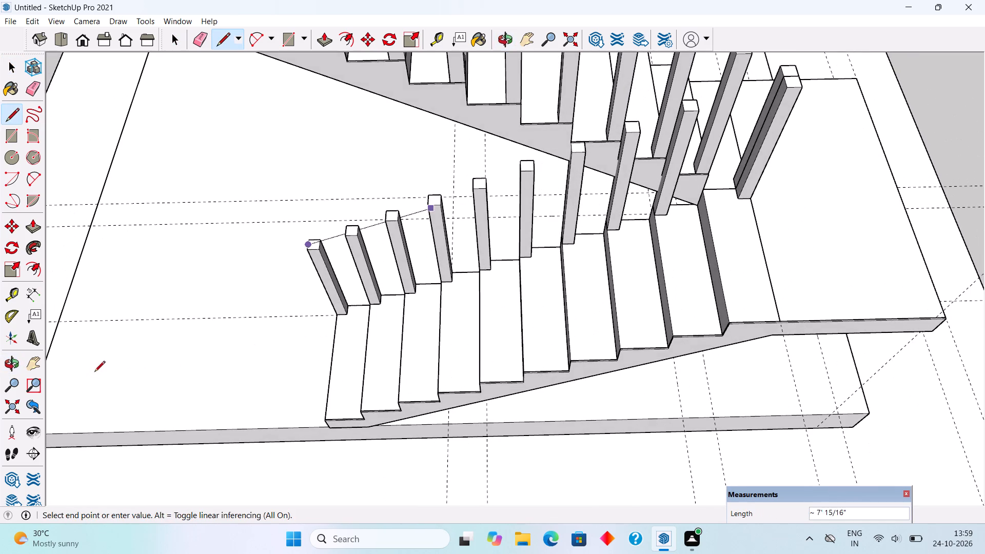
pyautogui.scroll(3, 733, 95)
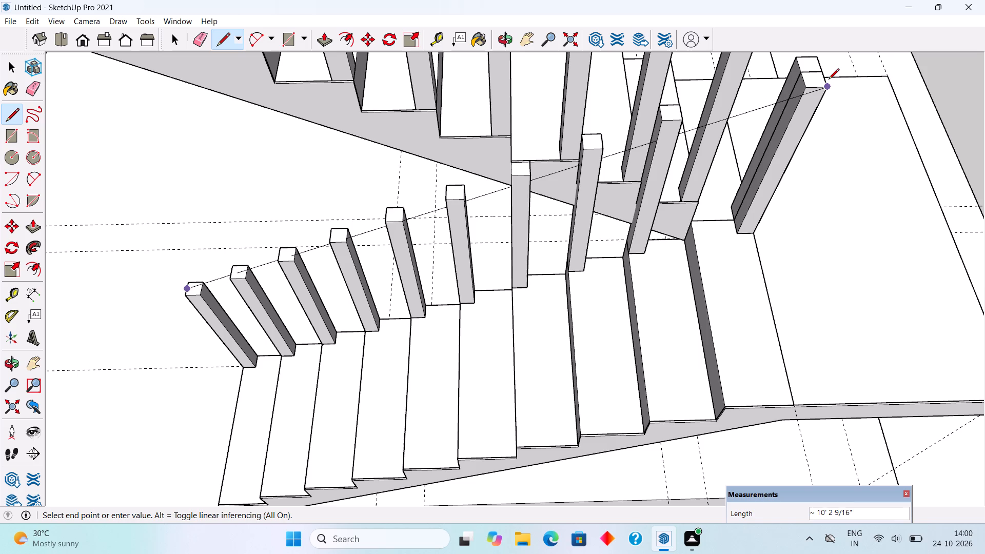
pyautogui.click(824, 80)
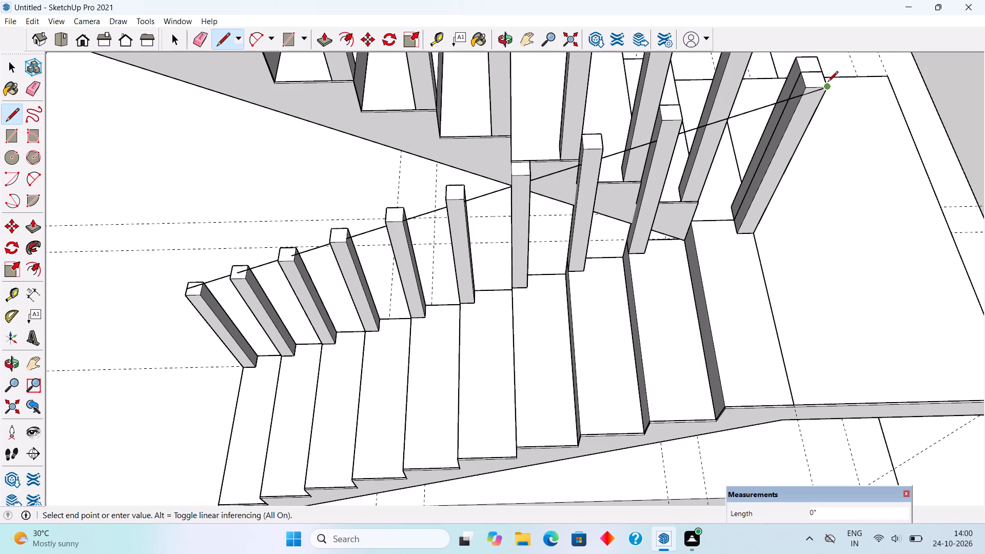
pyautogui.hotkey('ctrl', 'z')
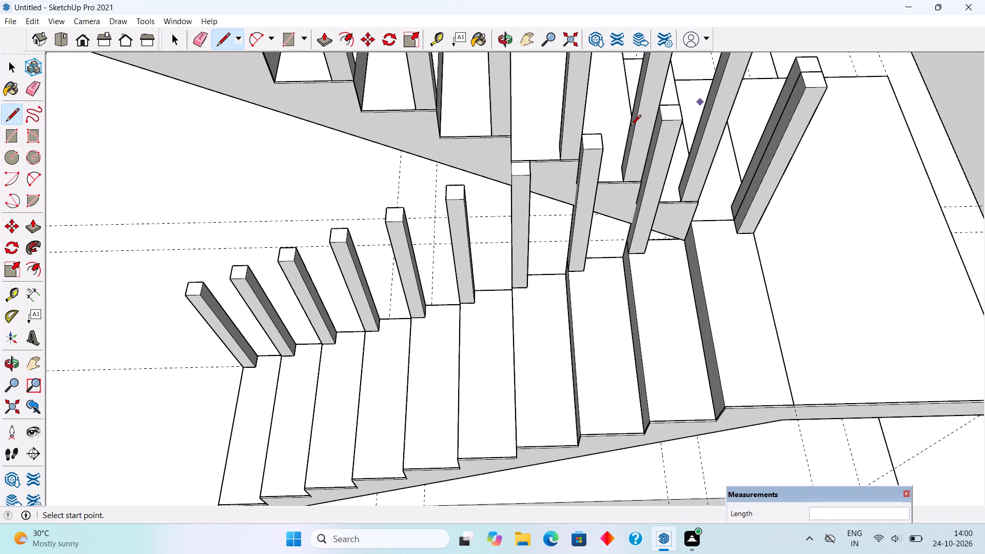
# Draw connected line segments across the lower-flight post tops, from the bottom post's top centre through to the sixth post.
pyautogui.scroll(8, 189, 290)
pyautogui.click(190, 289)
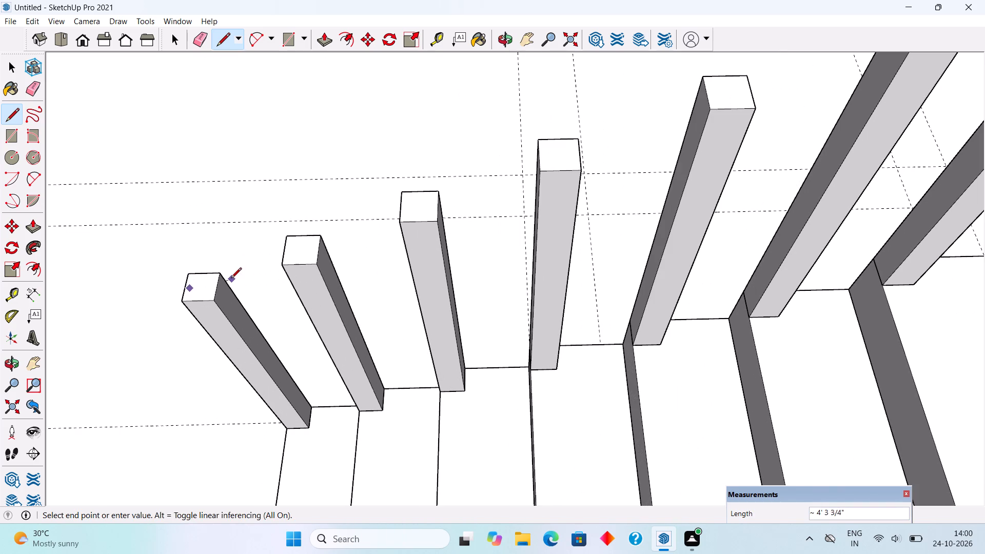
pyautogui.click(287, 249)
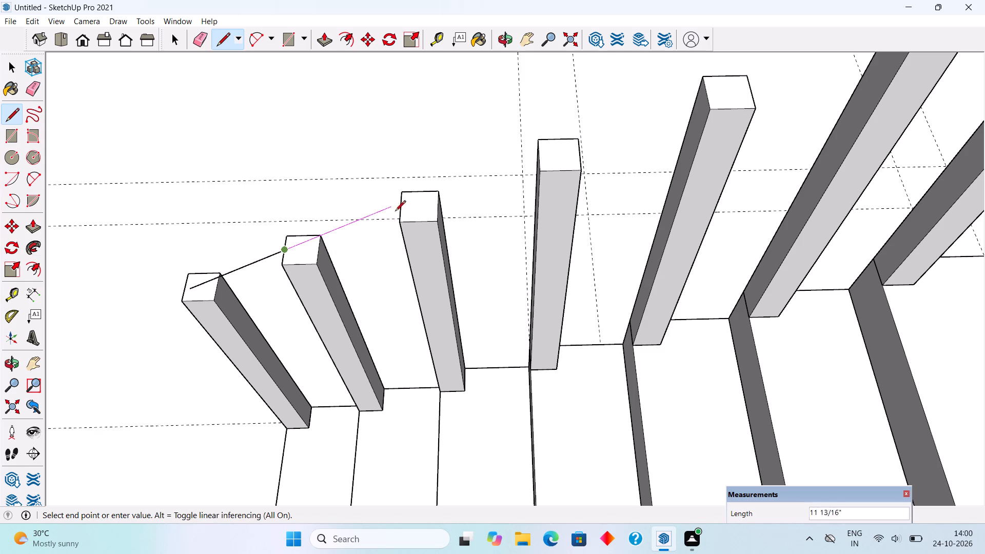
pyautogui.click(402, 212)
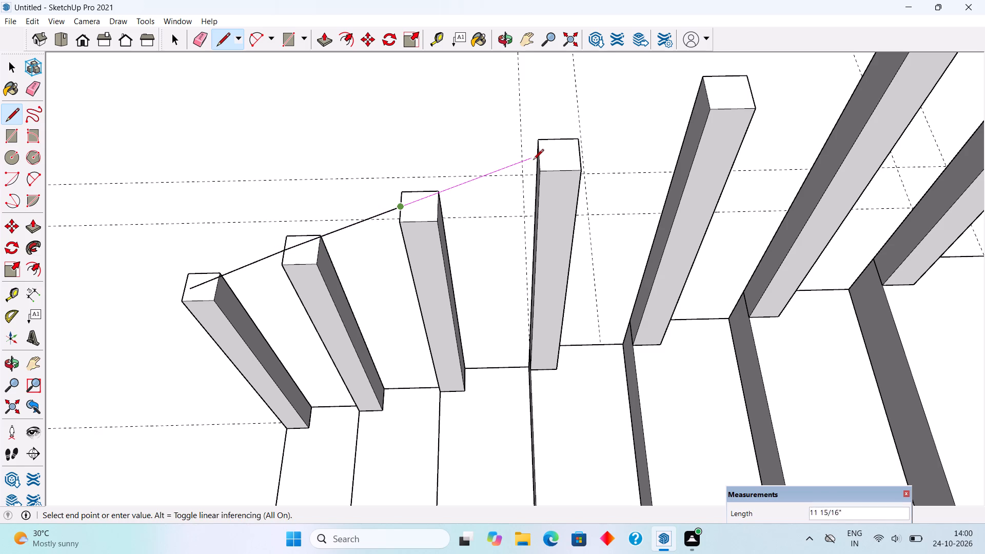
pyautogui.click(539, 159)
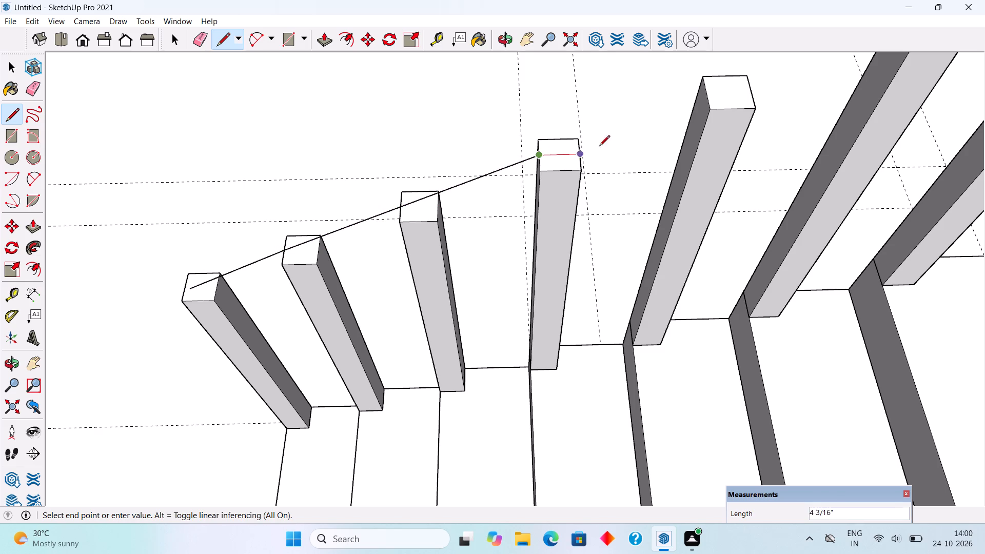
pyautogui.click(709, 96)
pyautogui.scroll(-4, 583, 153)
pyautogui.scroll(-2, 418, 207)
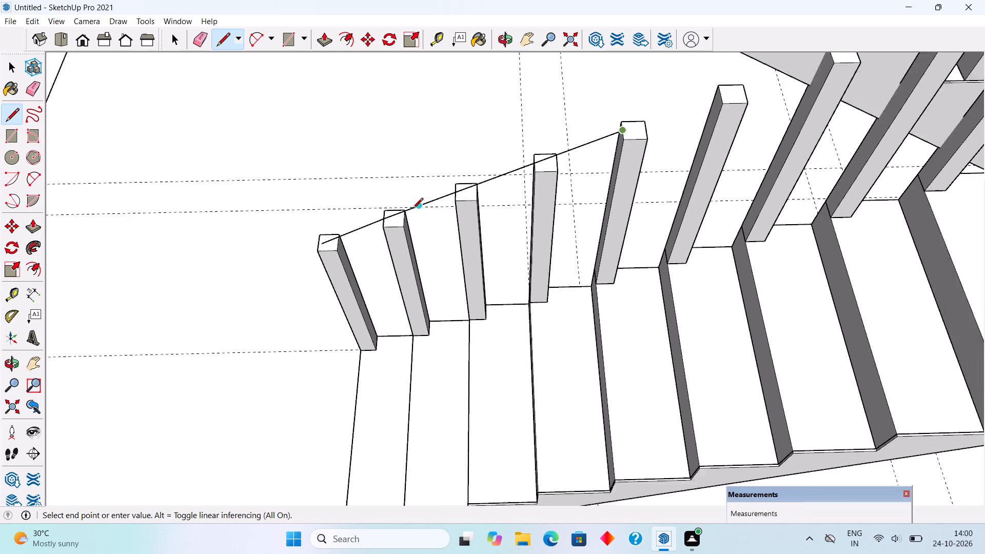
pyautogui.scroll(-8, 412, 209)
pyautogui.scroll(3, 561, 159)
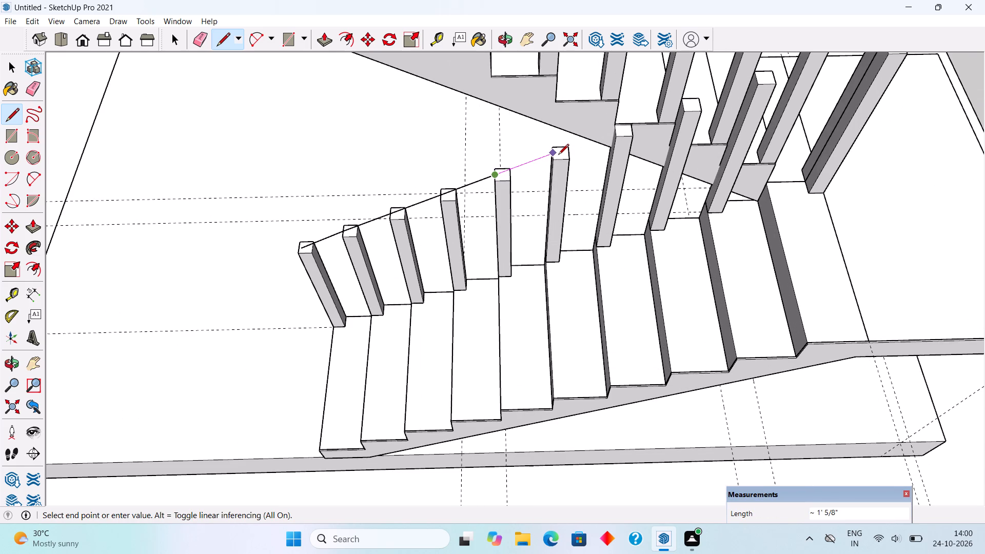
pyautogui.scroll(9, 554, 153)
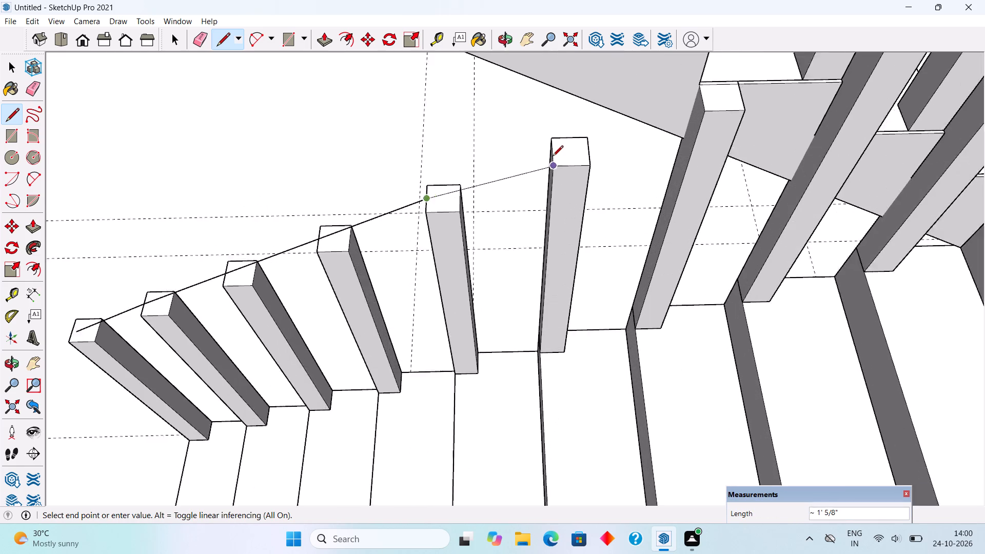
pyautogui.scroll(3, 552, 155)
pyautogui.click(552, 155)
# Continue the connected line over the seventh, eighth and ninth lower-flight post tops to the adjoining landing post's top.
pyautogui.scroll(-8, 552, 153)
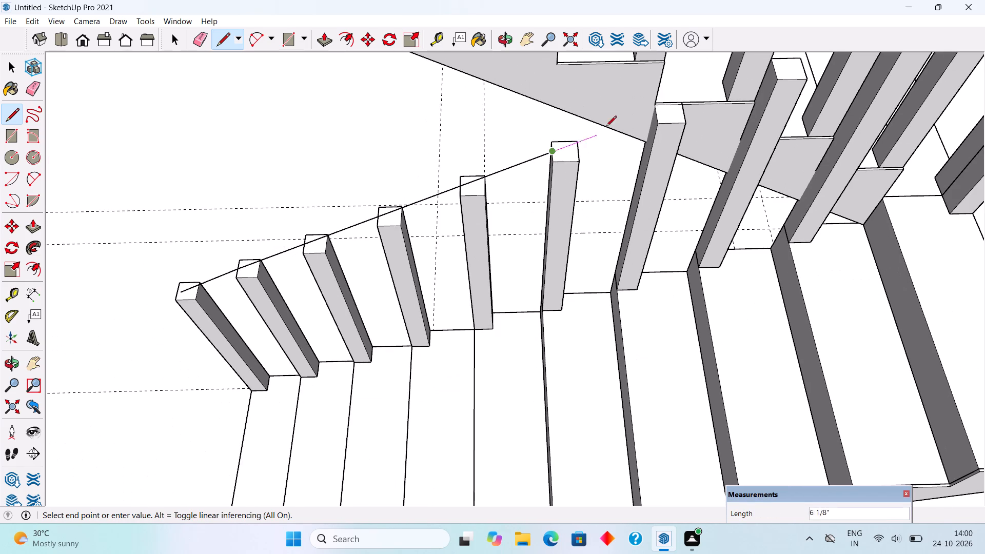
pyautogui.scroll(3, 658, 116)
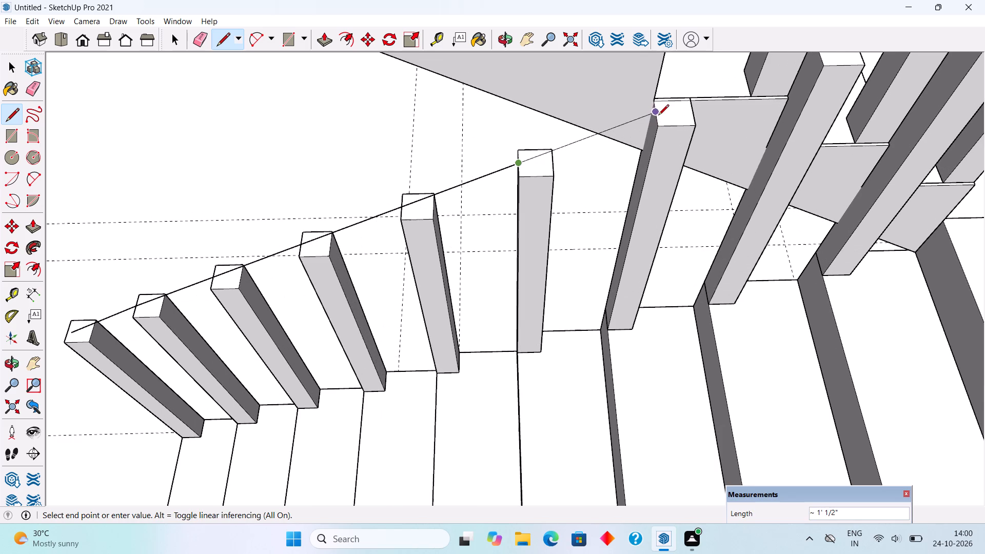
pyautogui.click(658, 116)
pyautogui.scroll(-6, 658, 116)
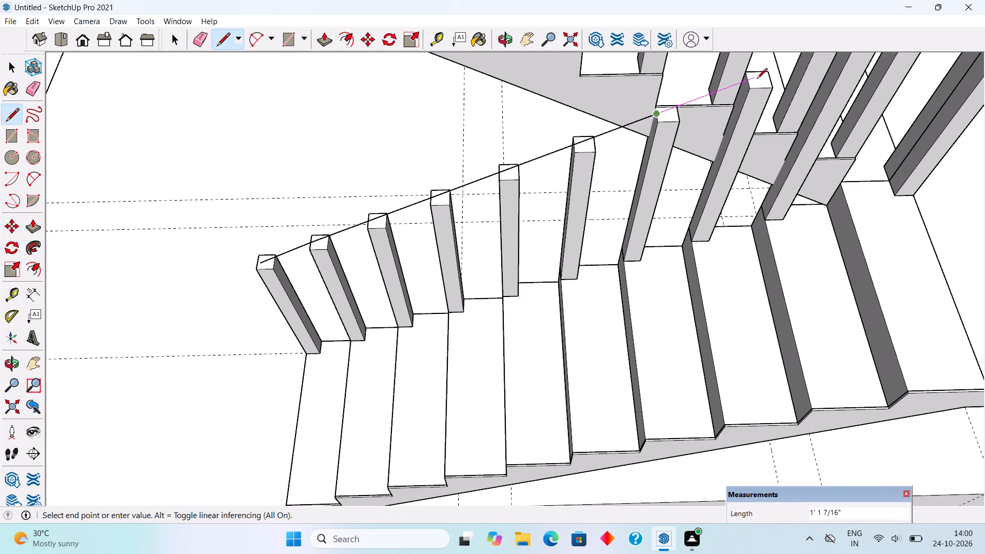
pyautogui.click(751, 80)
pyautogui.scroll(-9, 740, 90)
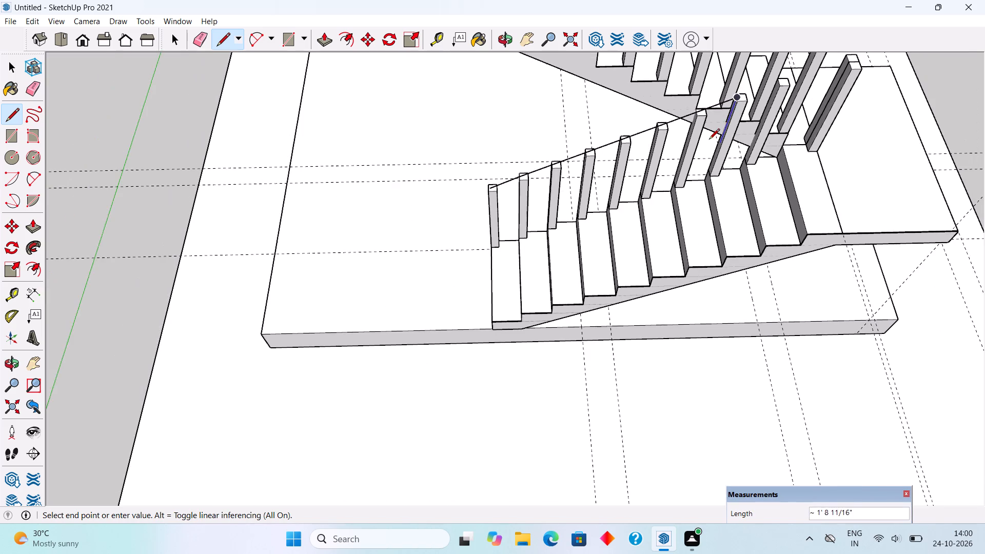
pyautogui.scroll(-9, 708, 140)
pyautogui.scroll(7, 760, 65)
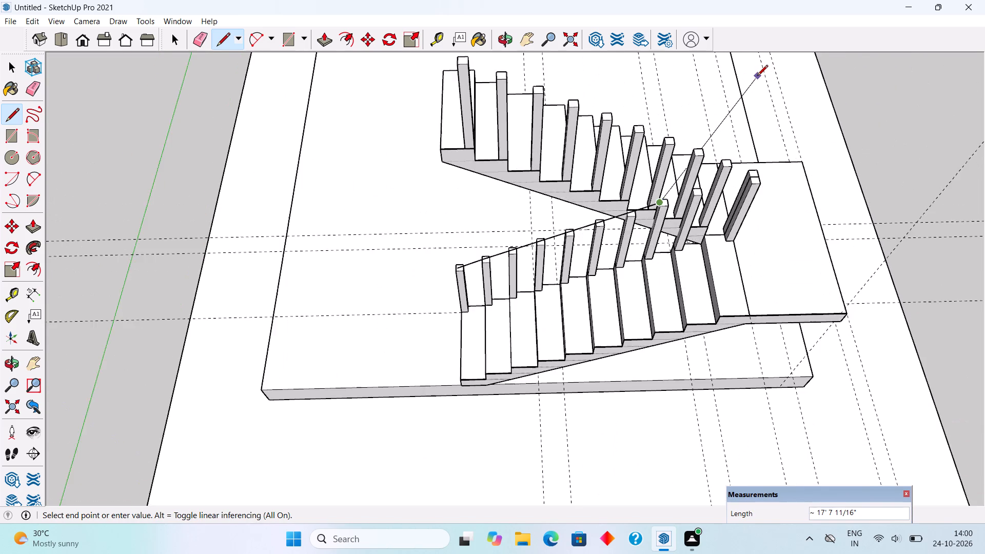
pyautogui.scroll(1, 757, 76)
pyautogui.scroll(7, 653, 267)
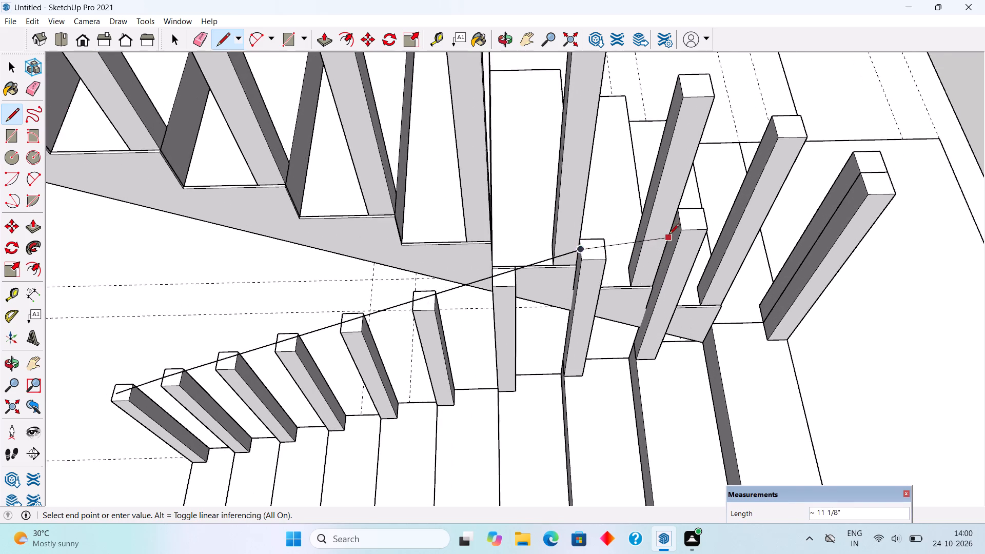
pyautogui.scroll(1, 669, 235)
pyautogui.click(680, 218)
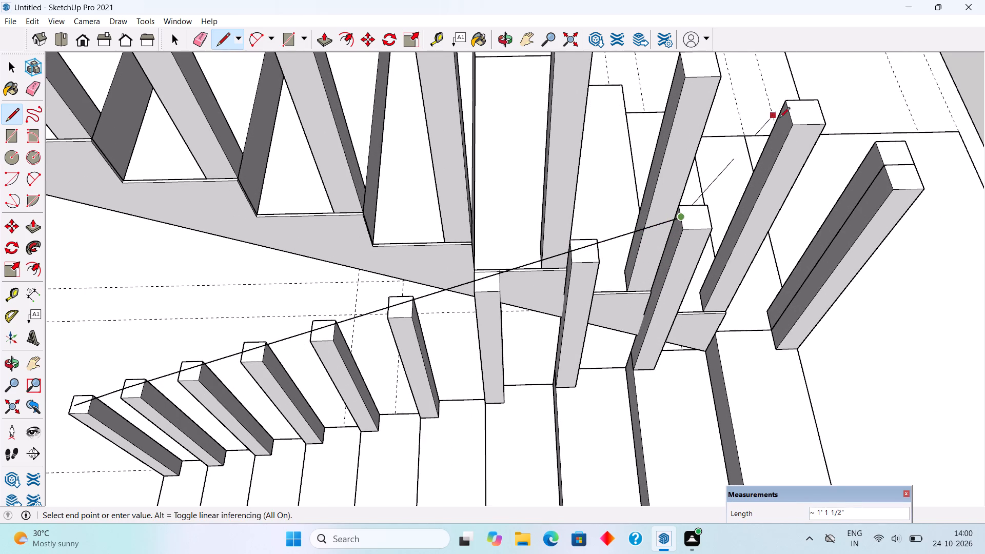
pyautogui.click(889, 177)
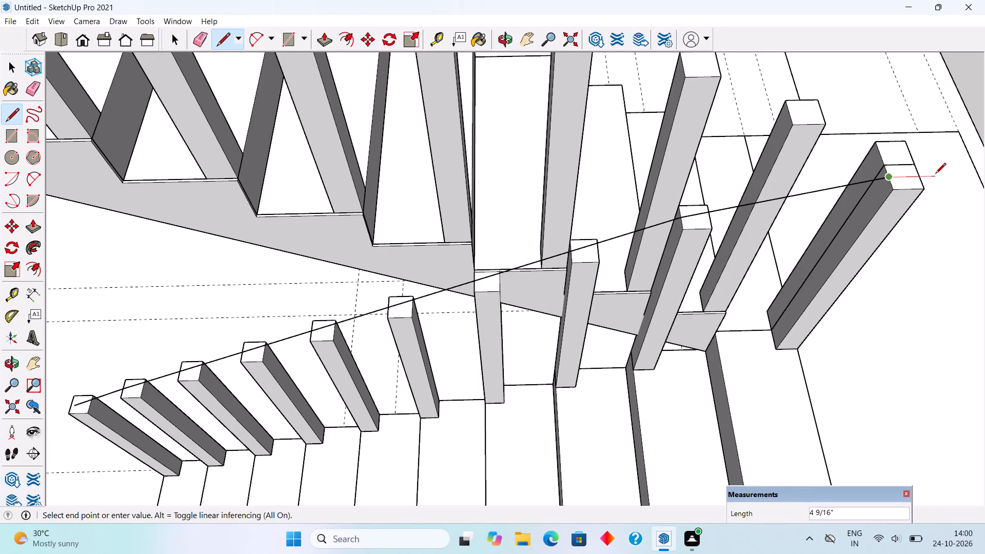
# Extend the line about 4 9/16" across and past the first landing post, 3" sideways, and back to the second landing post's top edge.
pyautogui.click(935, 174)
pyautogui.moveTo(935, 174); pyautogui.dragTo(561, 136, button='middle')
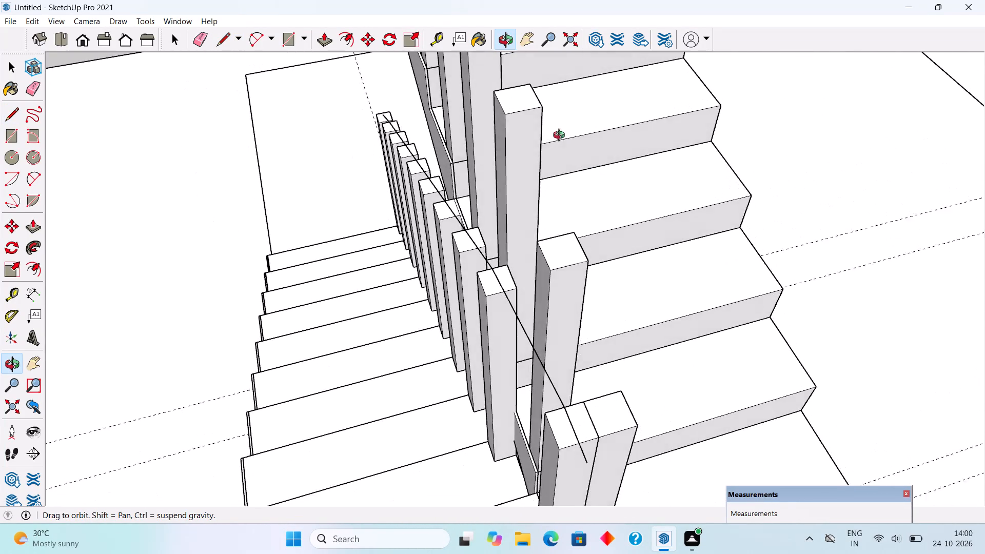
pyautogui.moveTo(561, 136); pyautogui.dragTo(559, 136, button='middle')
pyautogui.scroll(-3, 548, 230)
pyautogui.scroll(2, 595, 384)
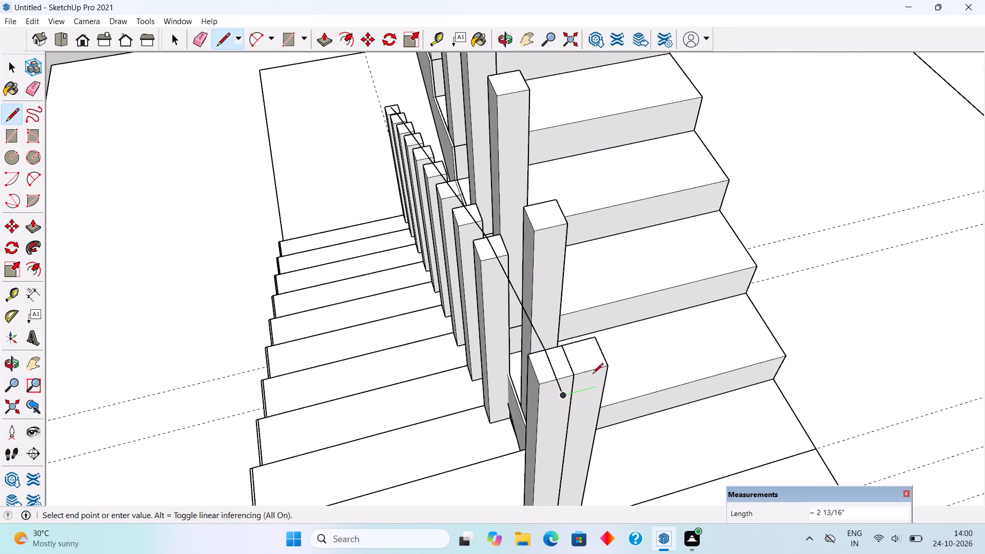
pyautogui.scroll(1, 593, 374)
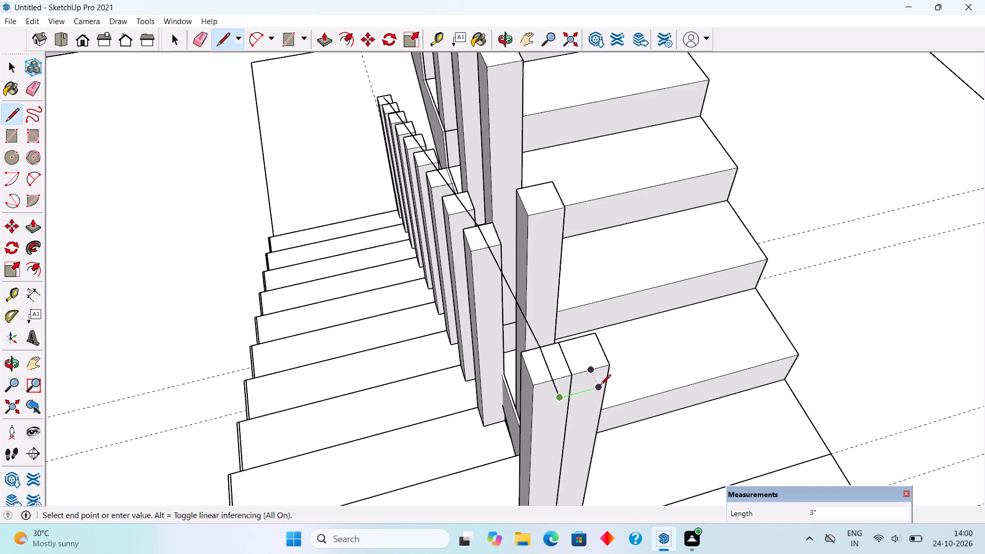
pyautogui.click(600, 386)
pyautogui.click(591, 369)
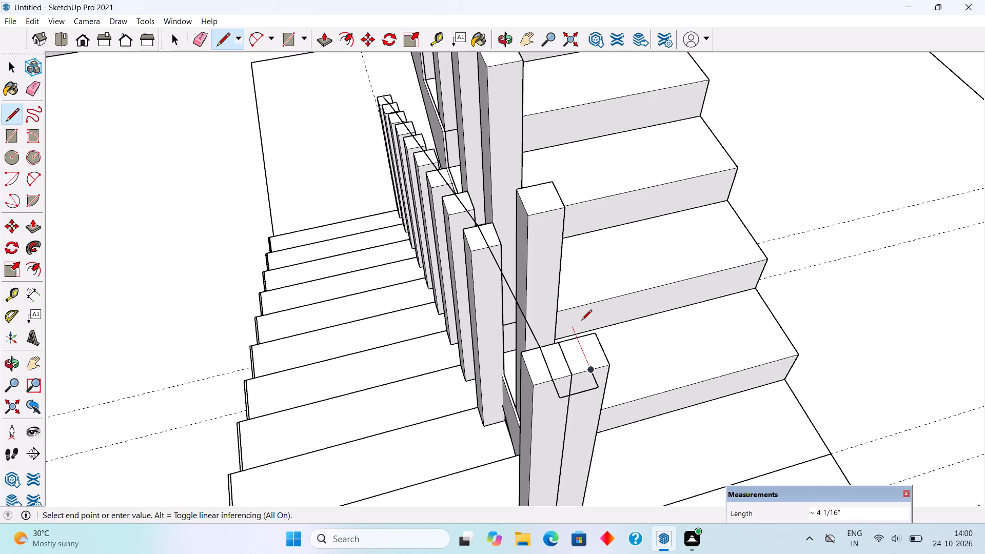
# Continue the connected line from the second landing post over the first six upper-flight post tops.
pyautogui.click(548, 211)
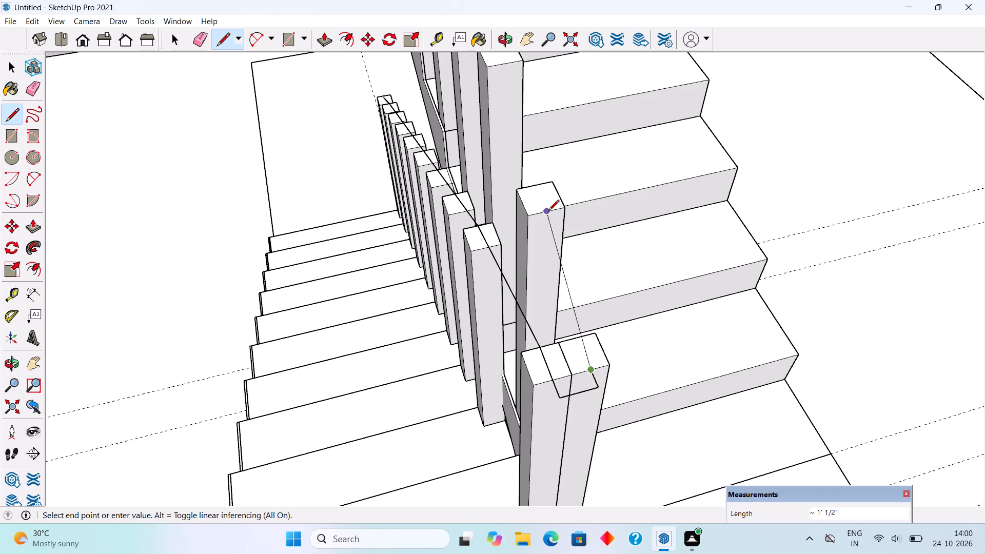
pyautogui.scroll(-9, 548, 211)
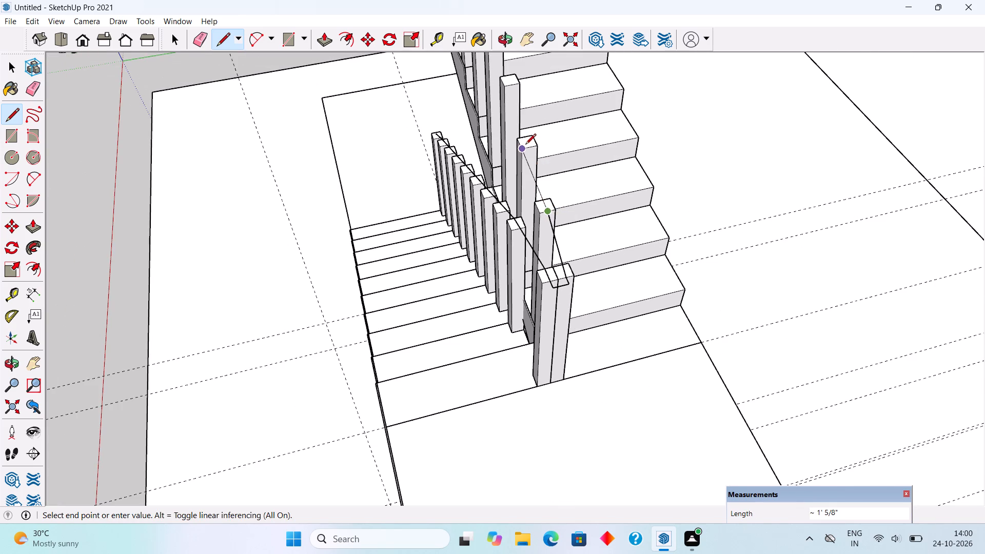
pyautogui.click(530, 143)
pyautogui.scroll(-10, 531, 141)
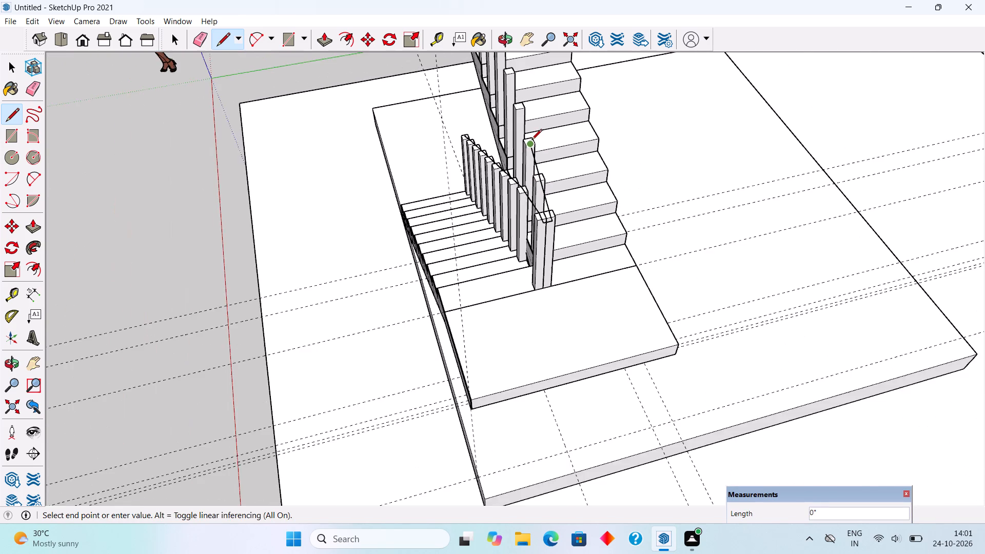
pyautogui.scroll(-11, 531, 141)
pyautogui.scroll(4, 510, 76)
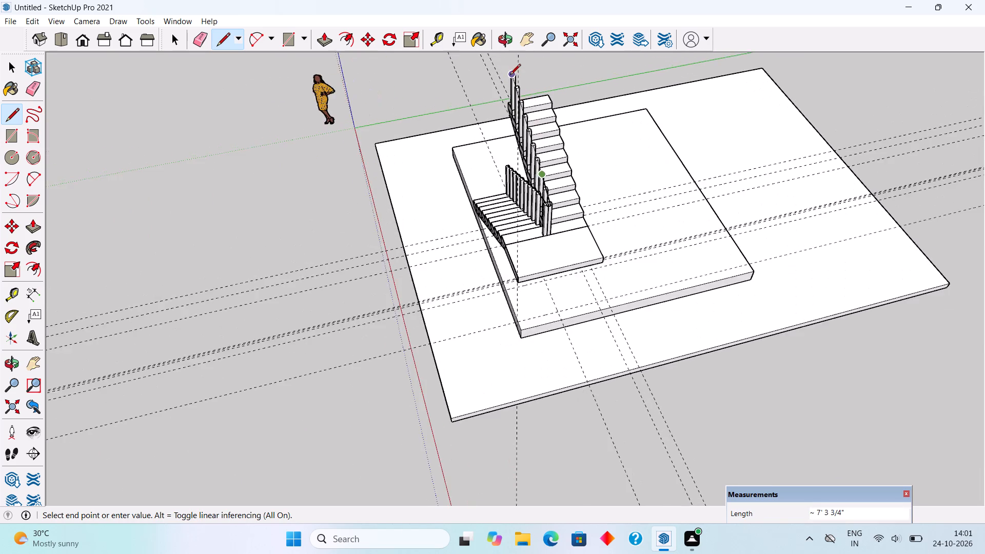
pyautogui.scroll(12, 514, 75)
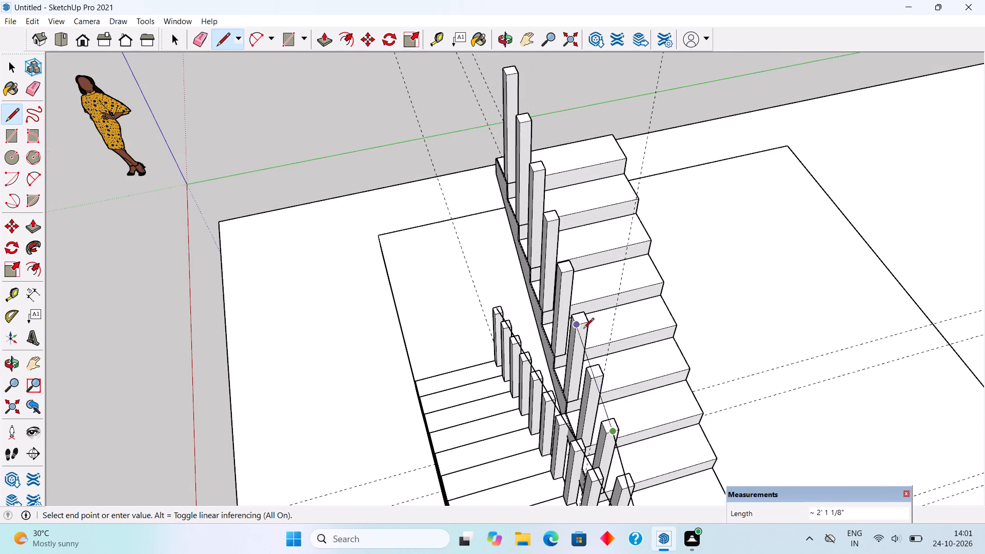
pyautogui.scroll(5, 598, 378)
pyautogui.click(600, 374)
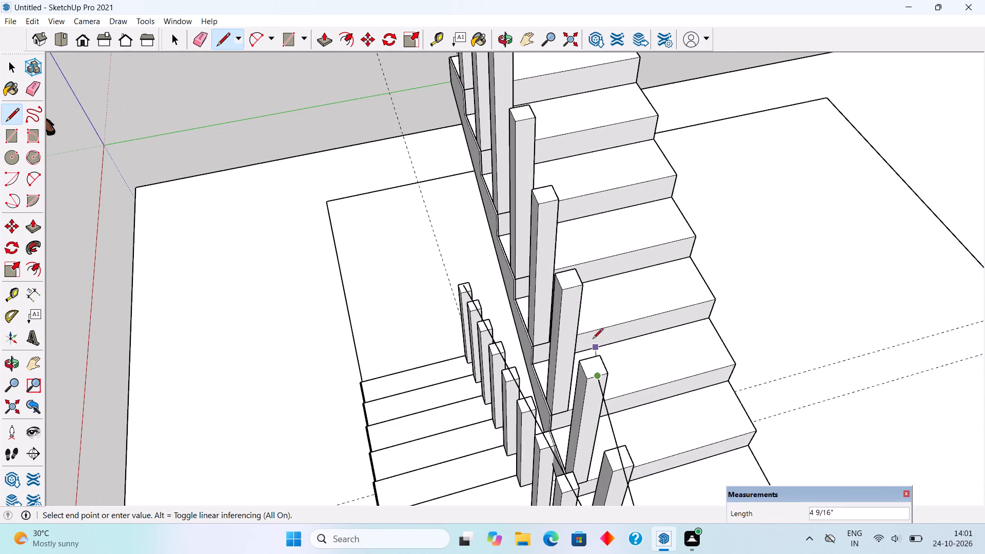
pyautogui.click(573, 288)
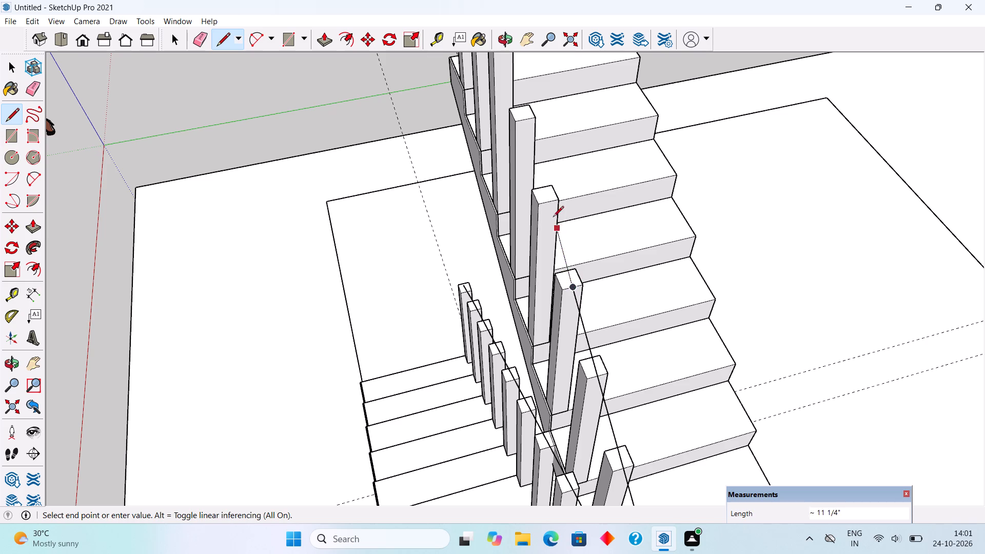
pyautogui.click(546, 203)
pyautogui.click(526, 122)
# Extend the connected line over the seventh, eighth and ninth upper-flight post tops, ending 3" across the ninth post's top at its far edge.
pyautogui.scroll(-3, 527, 121)
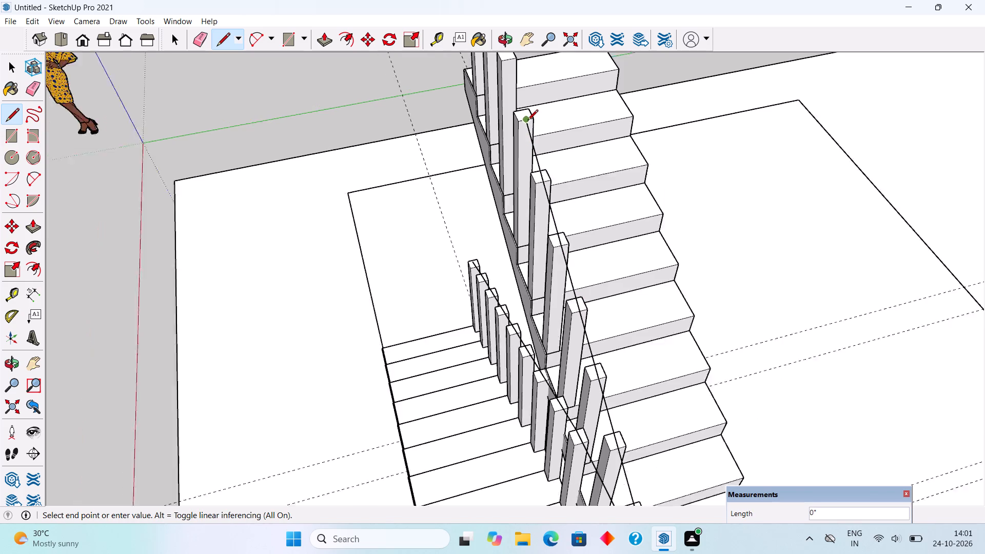
pyautogui.scroll(-5, 527, 121)
pyautogui.scroll(4, 513, 82)
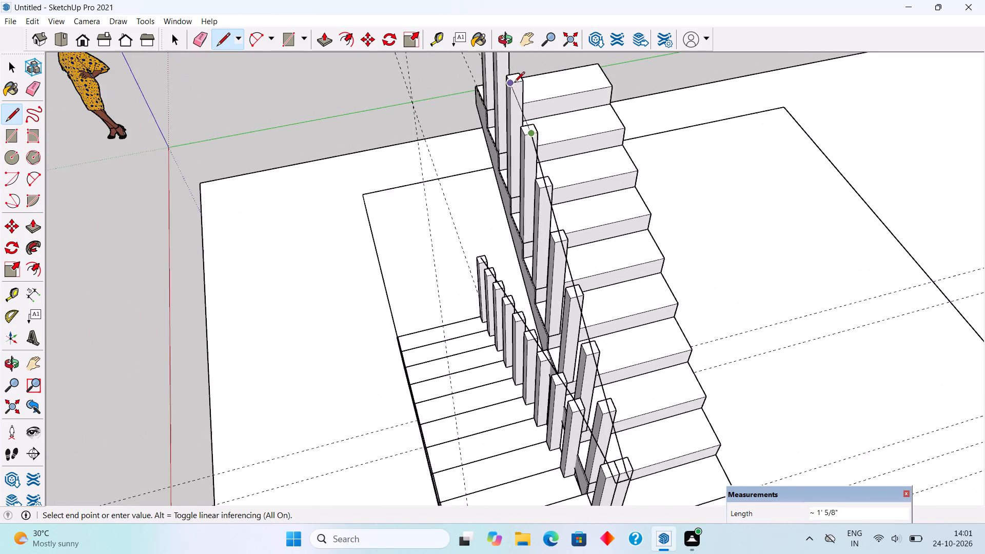
pyautogui.scroll(8, 516, 83)
pyautogui.click(515, 80)
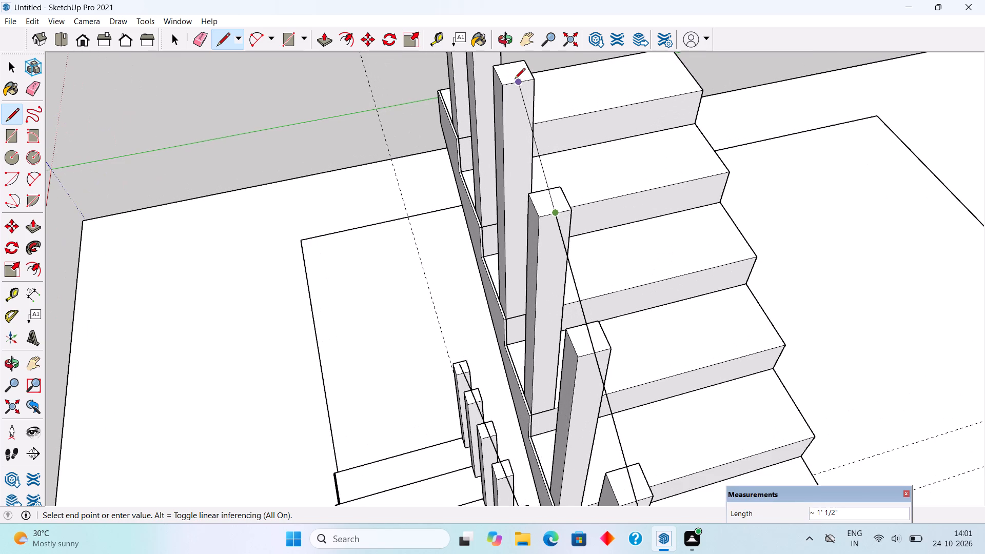
pyautogui.scroll(-6, 513, 82)
pyautogui.scroll(-7, 448, 255)
pyautogui.scroll(11, 451, 148)
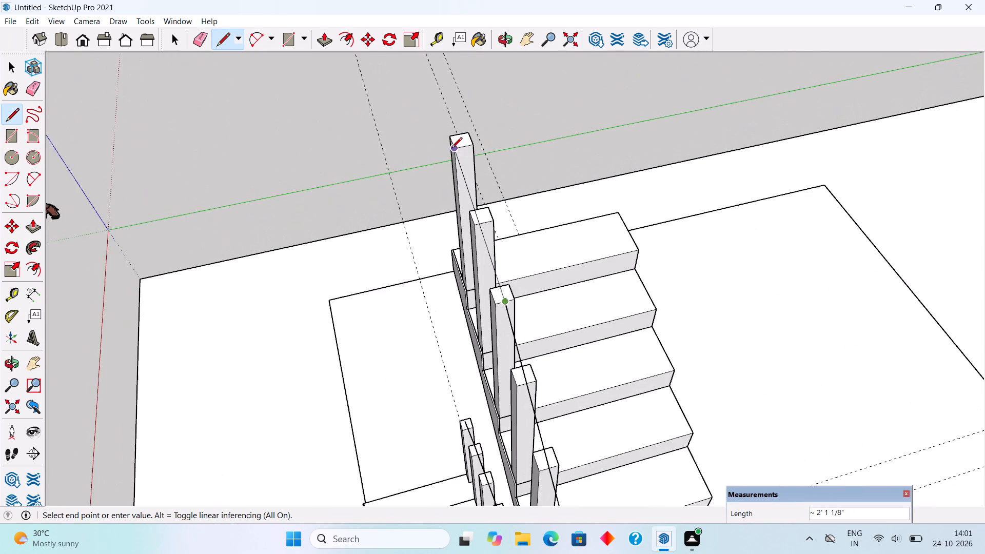
pyautogui.scroll(1, 451, 149)
pyautogui.click(490, 236)
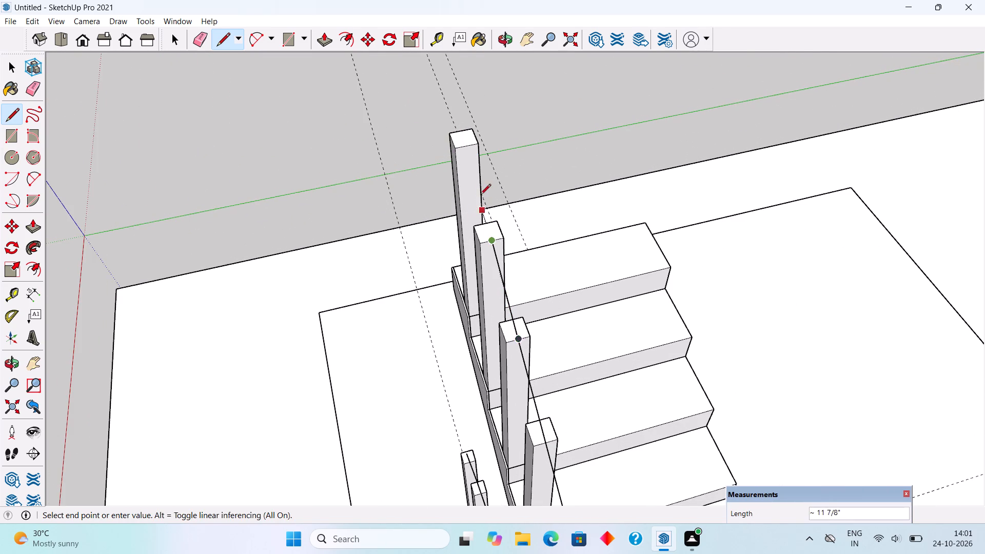
pyautogui.click(467, 147)
pyautogui.scroll(-16, 467, 147)
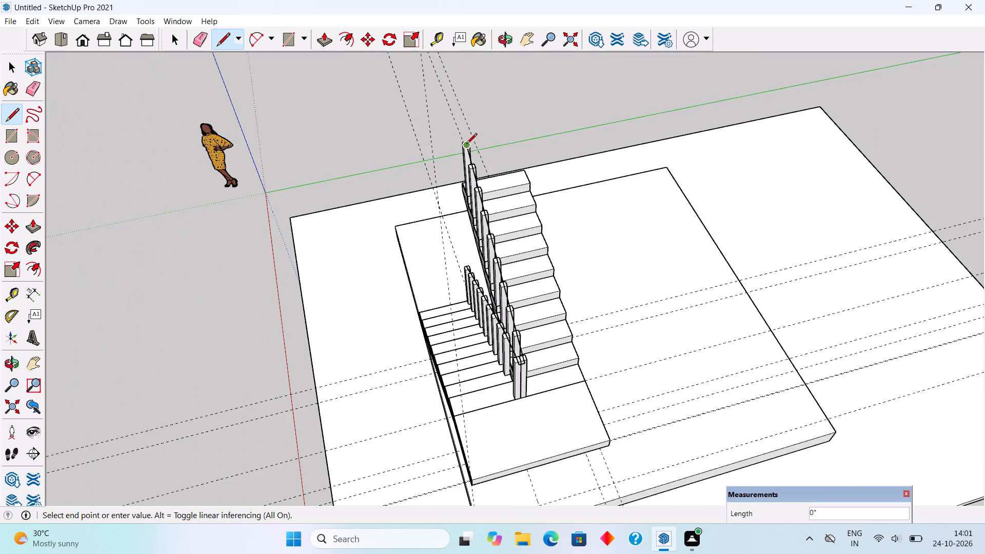
pyautogui.scroll(14, 465, 140)
pyautogui.scroll(-5, 468, 142)
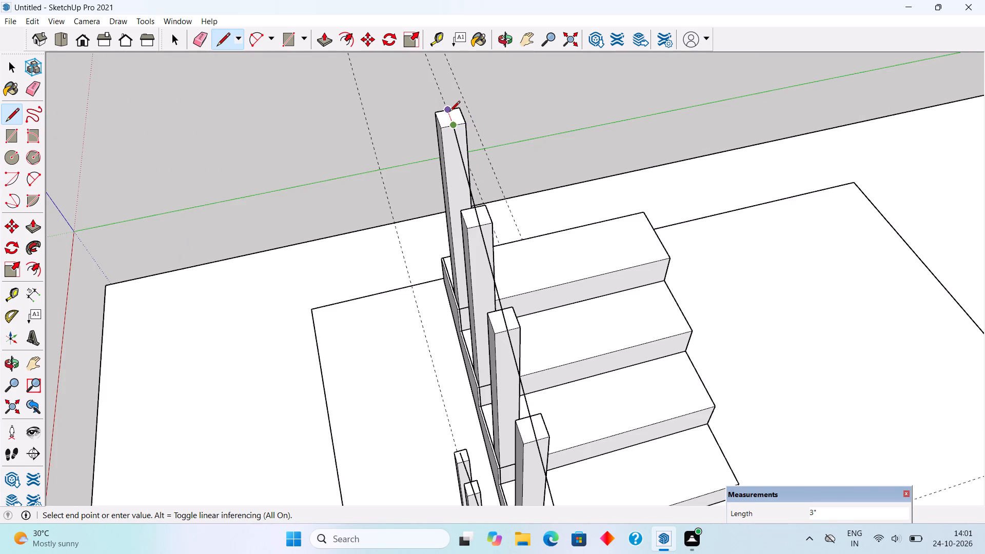
pyautogui.click(449, 112)
pyautogui.press('space')
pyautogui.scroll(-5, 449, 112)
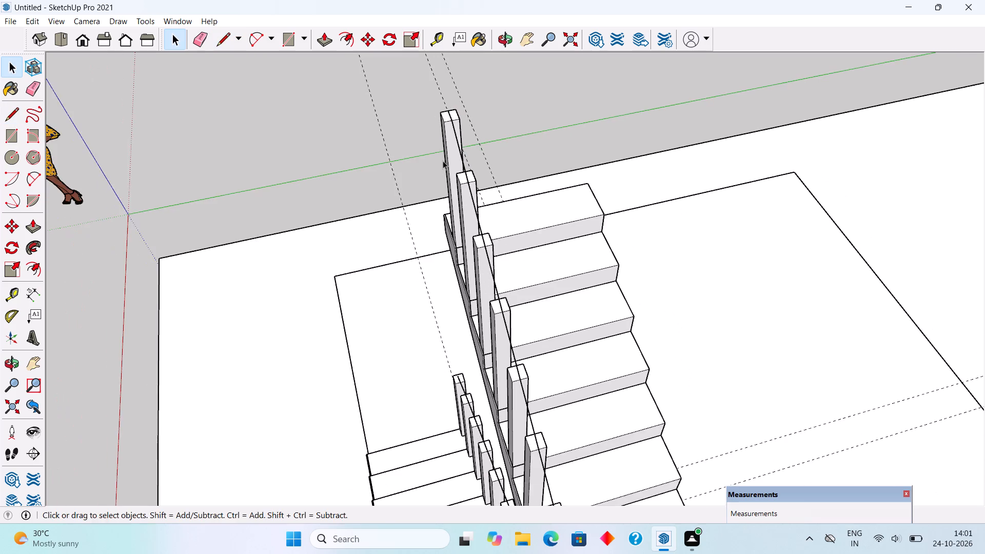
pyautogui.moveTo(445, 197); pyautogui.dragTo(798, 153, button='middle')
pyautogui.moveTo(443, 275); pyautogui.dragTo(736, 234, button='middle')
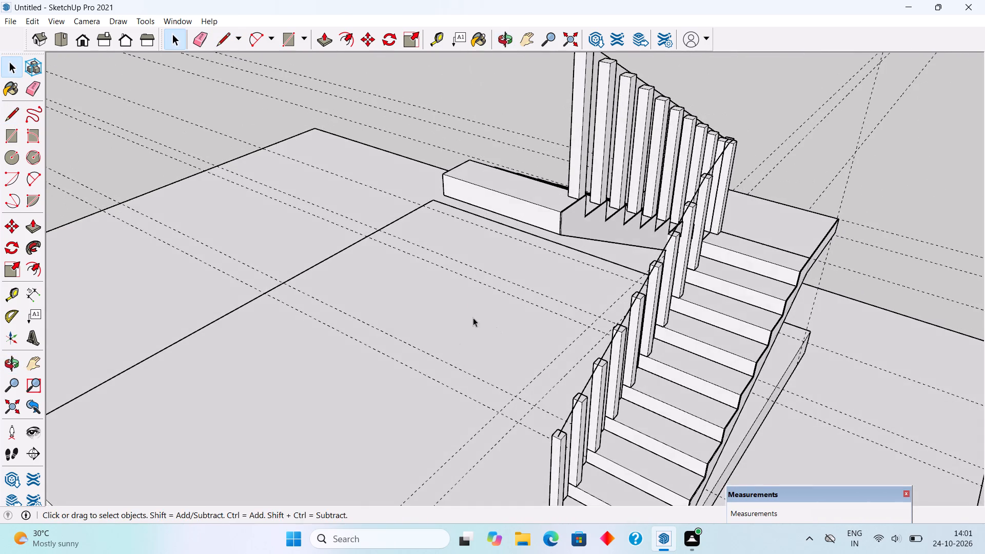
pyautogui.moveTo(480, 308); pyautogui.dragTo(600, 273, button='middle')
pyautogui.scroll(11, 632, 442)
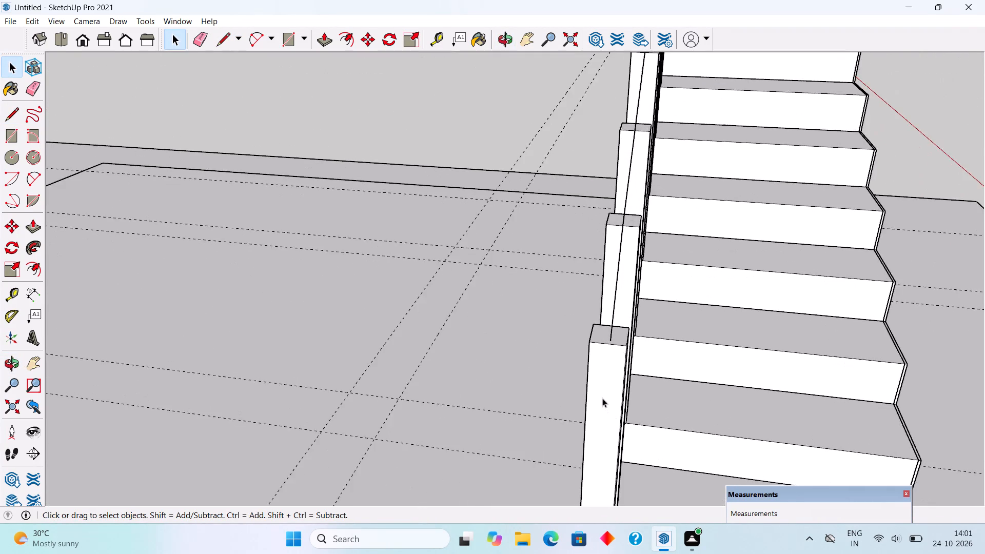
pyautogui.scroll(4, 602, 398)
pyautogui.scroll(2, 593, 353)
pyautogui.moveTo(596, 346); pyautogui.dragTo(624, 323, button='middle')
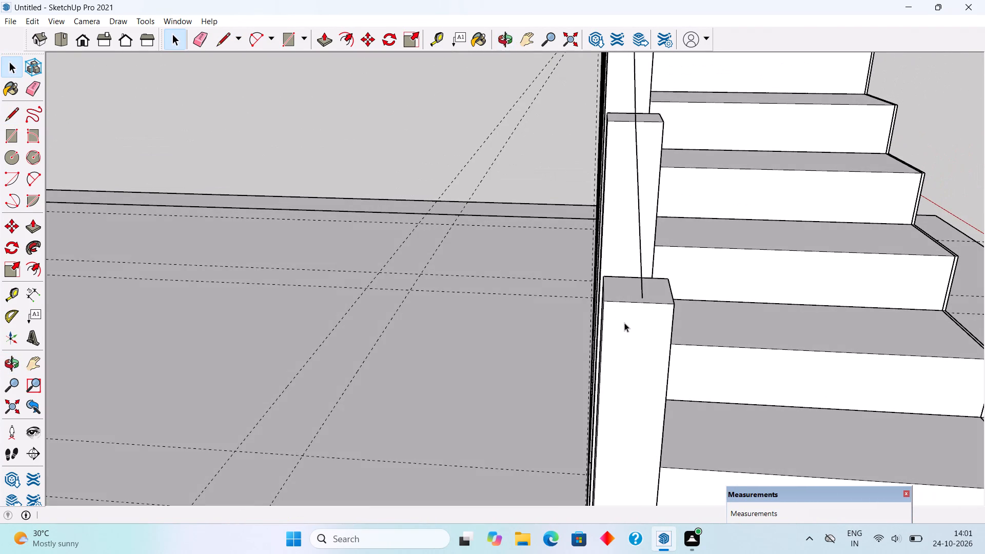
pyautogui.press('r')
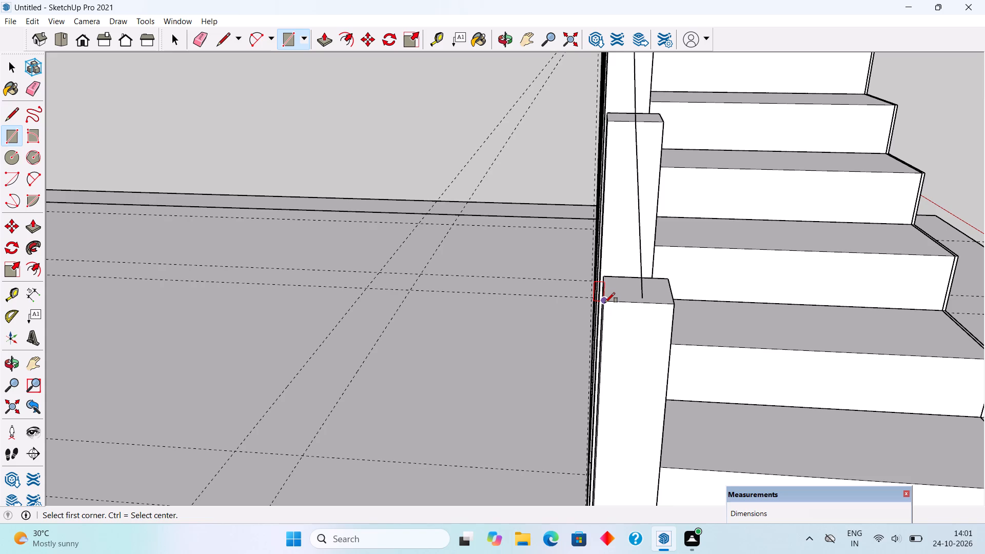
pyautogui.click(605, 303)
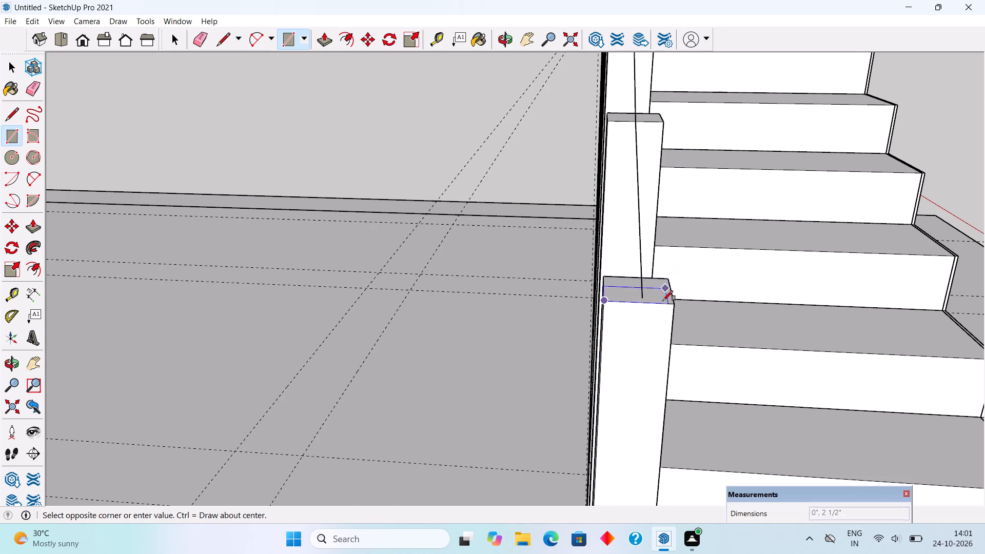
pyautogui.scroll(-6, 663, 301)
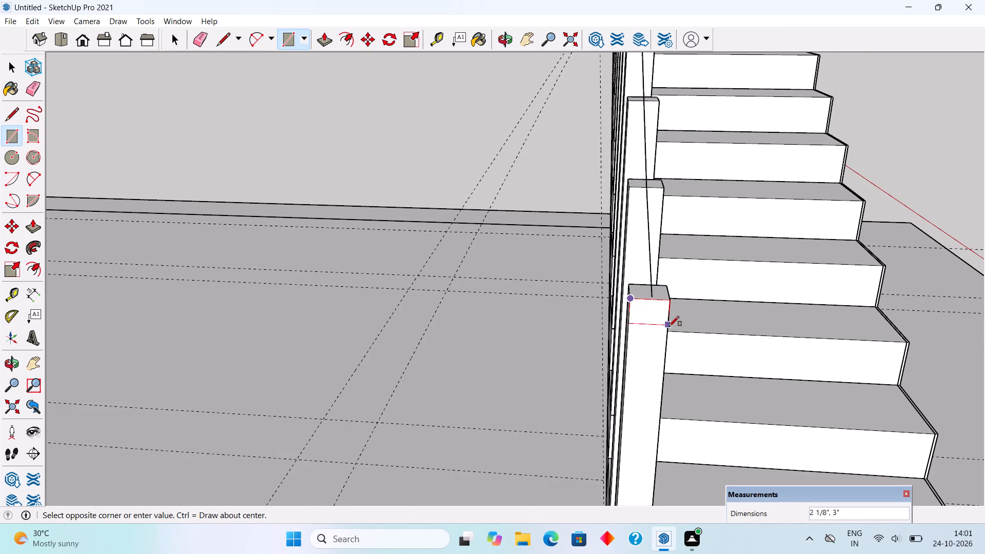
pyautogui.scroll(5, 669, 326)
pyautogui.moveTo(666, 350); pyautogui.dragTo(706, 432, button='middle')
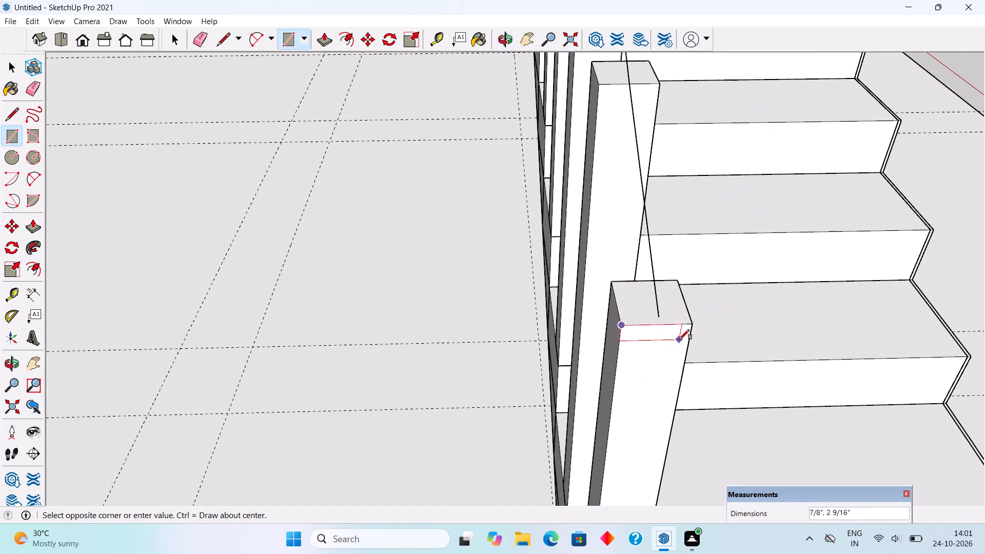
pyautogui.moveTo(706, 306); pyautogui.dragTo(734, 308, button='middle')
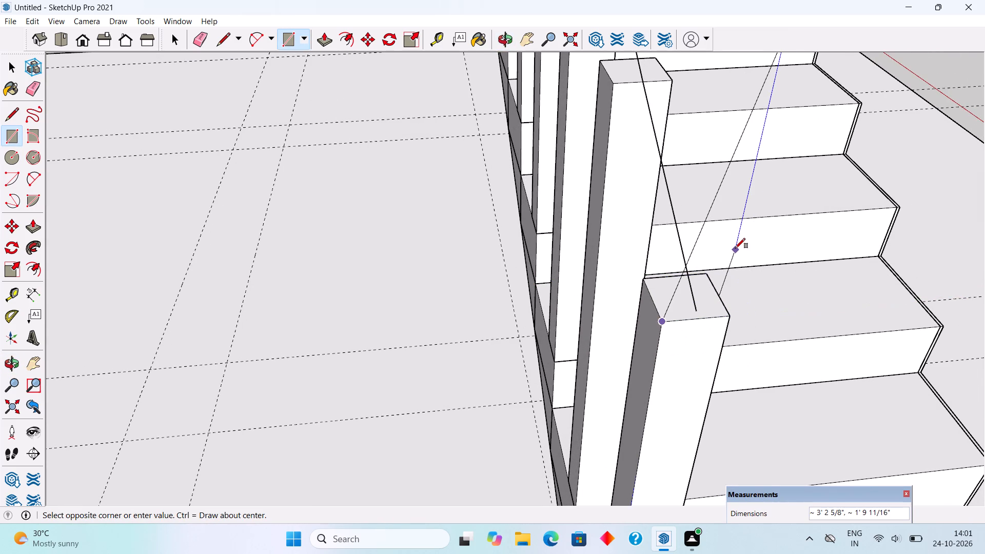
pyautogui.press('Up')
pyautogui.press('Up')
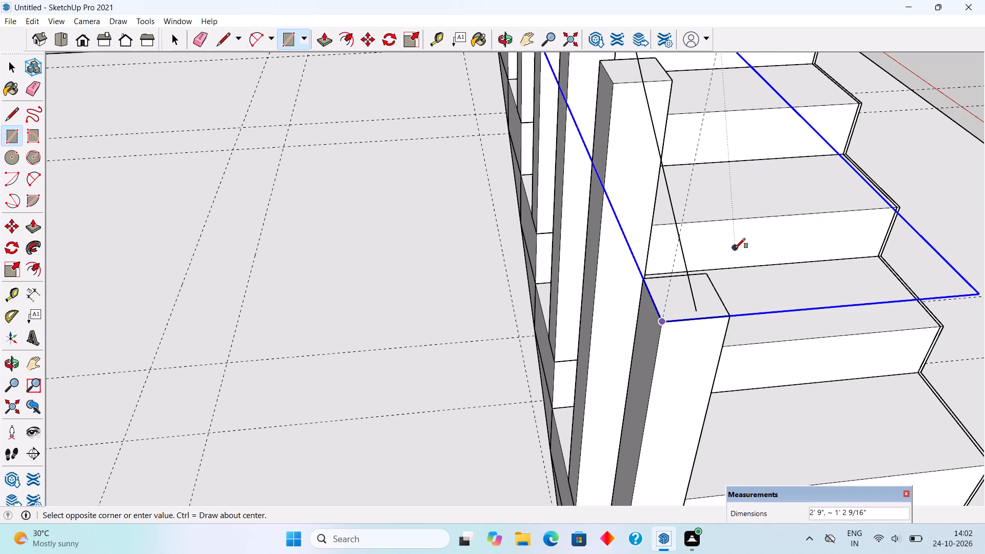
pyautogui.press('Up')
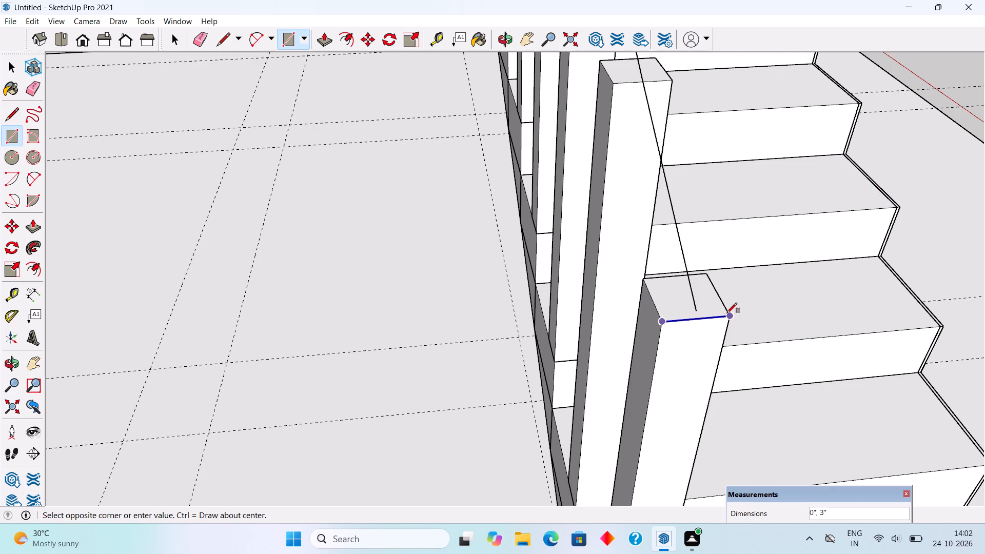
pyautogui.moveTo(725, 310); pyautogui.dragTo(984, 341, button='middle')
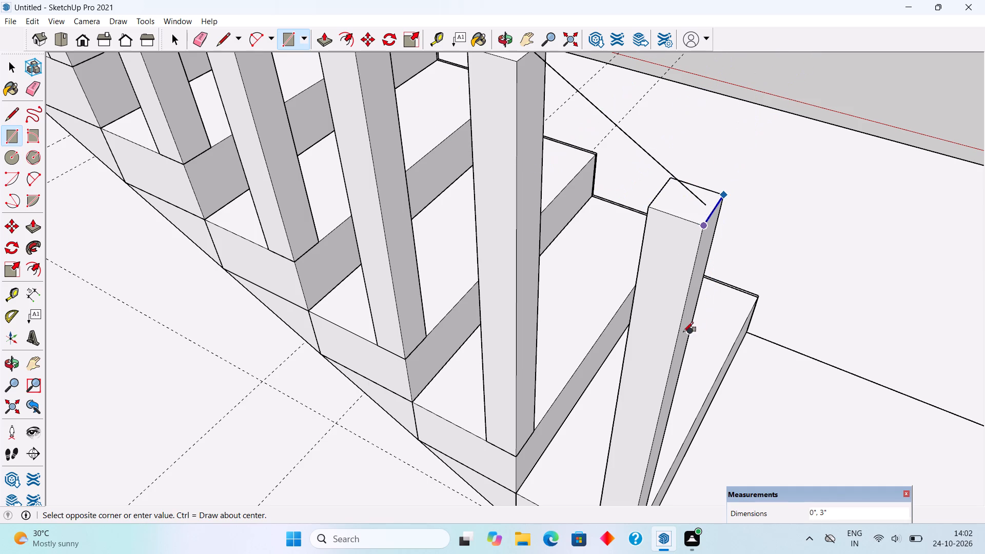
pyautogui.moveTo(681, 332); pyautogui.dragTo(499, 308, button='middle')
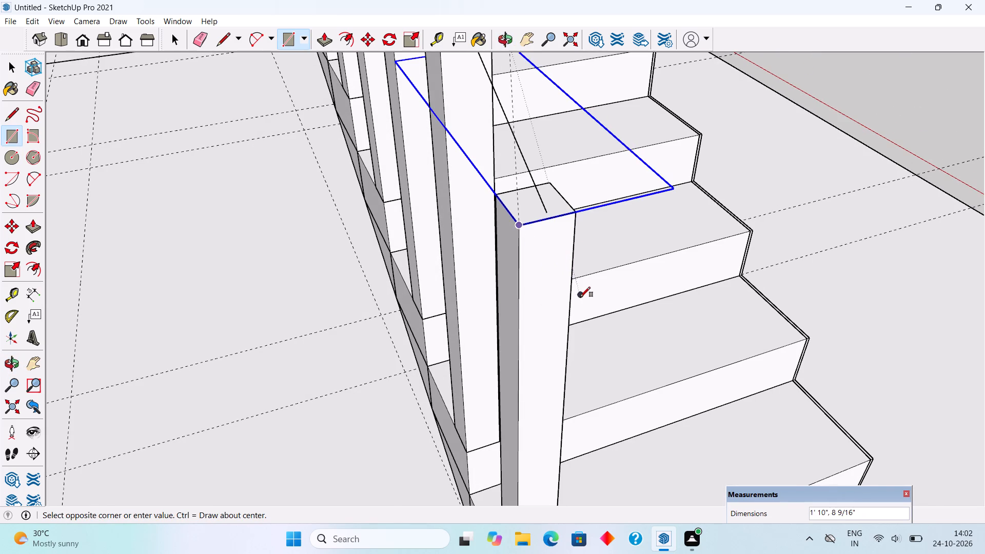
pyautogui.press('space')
# Draw a rectangle about 3 1/16" by 3" on the front face of the lower flight's bottom post, flush with its top edge.
pyautogui.press('r')
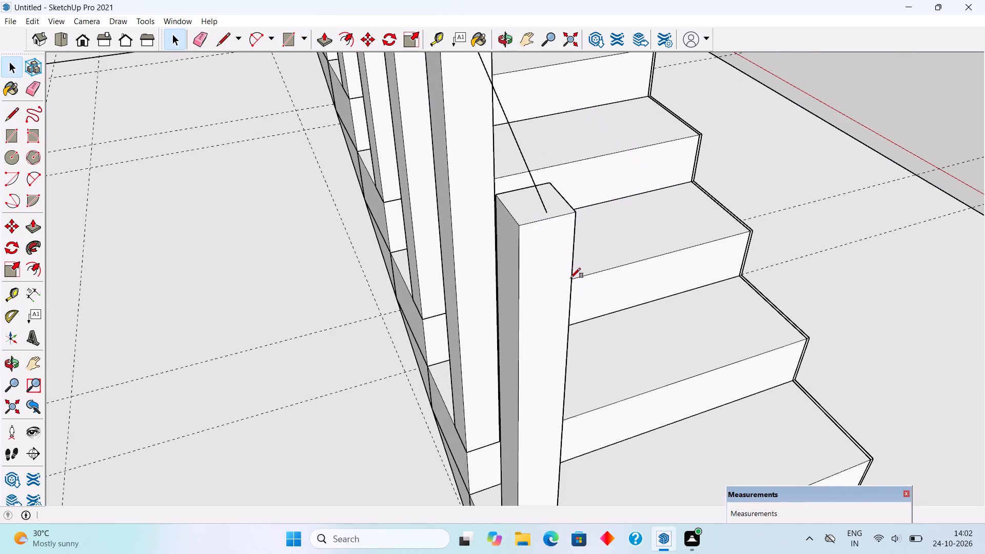
pyautogui.click(521, 224)
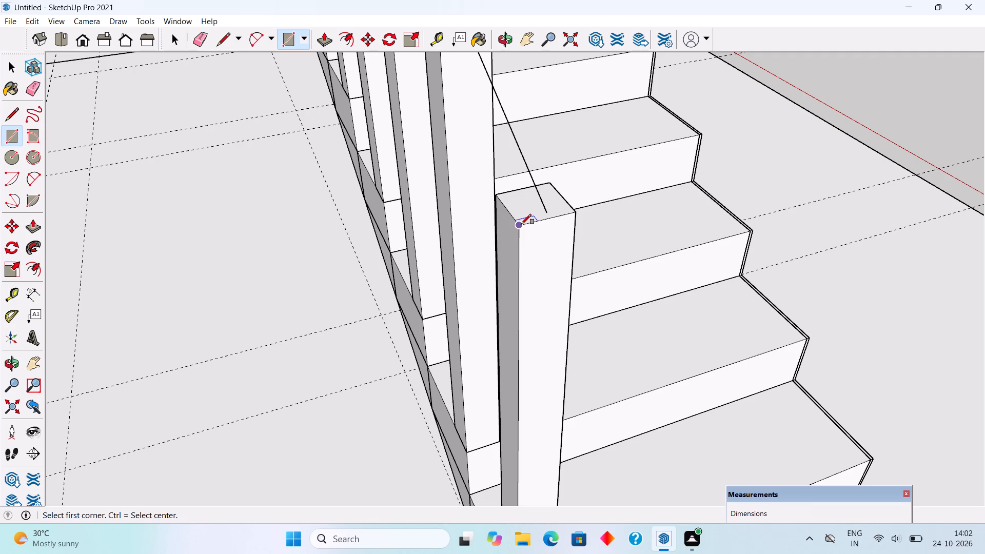
pyautogui.click(576, 263)
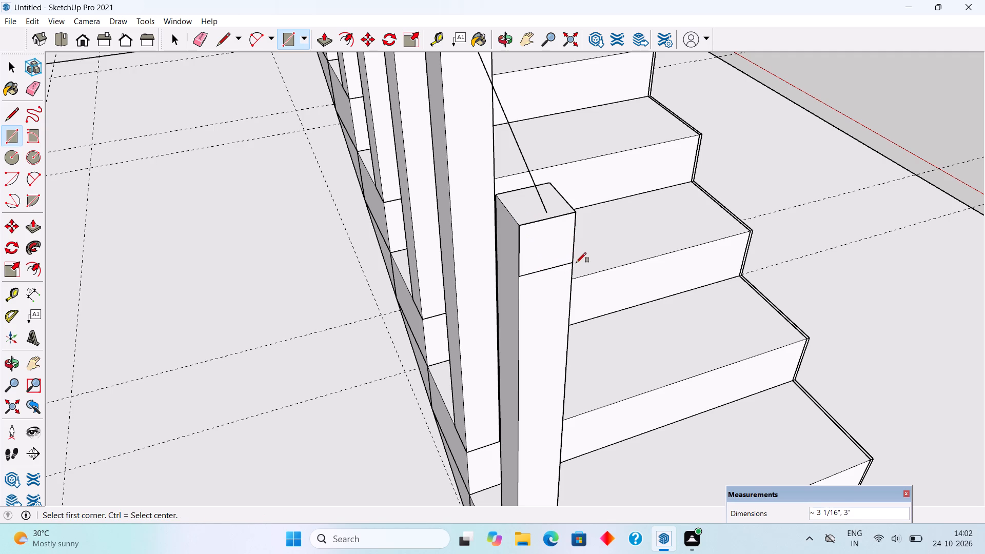
pyautogui.press('p')
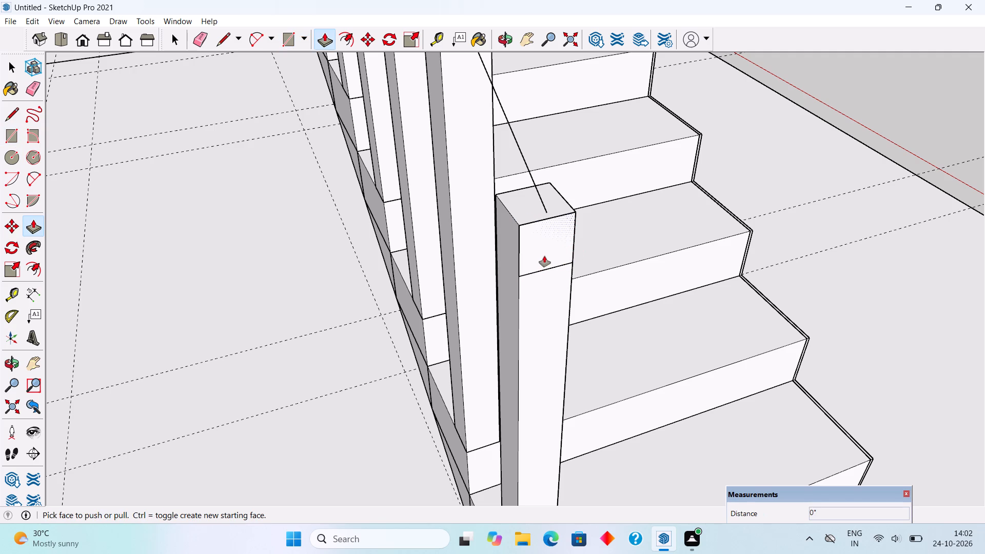
# Move the rectangle up about 3 1/16" so its lower edge sits on the bottom post's top front edge.
pyautogui.press('space')
pyautogui.tripleClick(544, 256)
pyautogui.press('m')
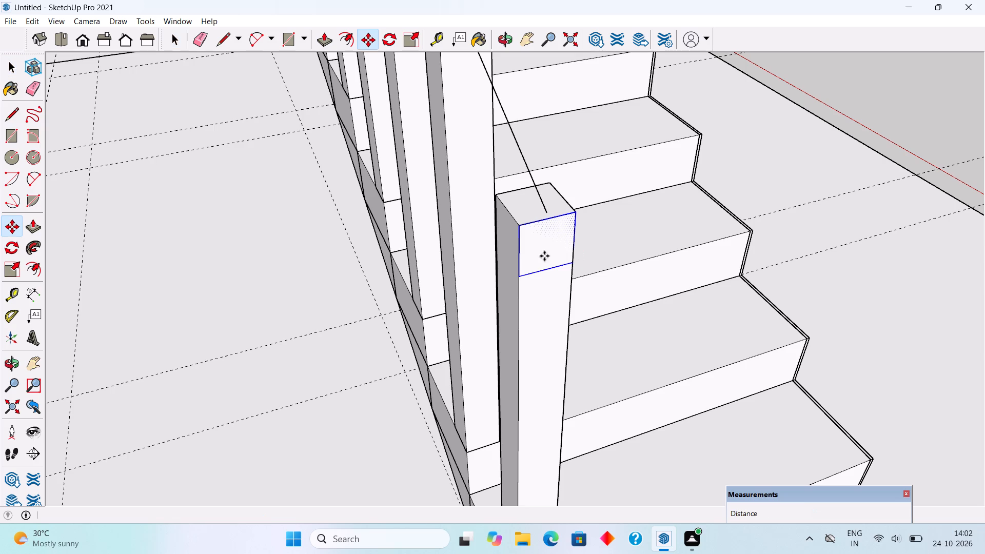
pyautogui.click(522, 279)
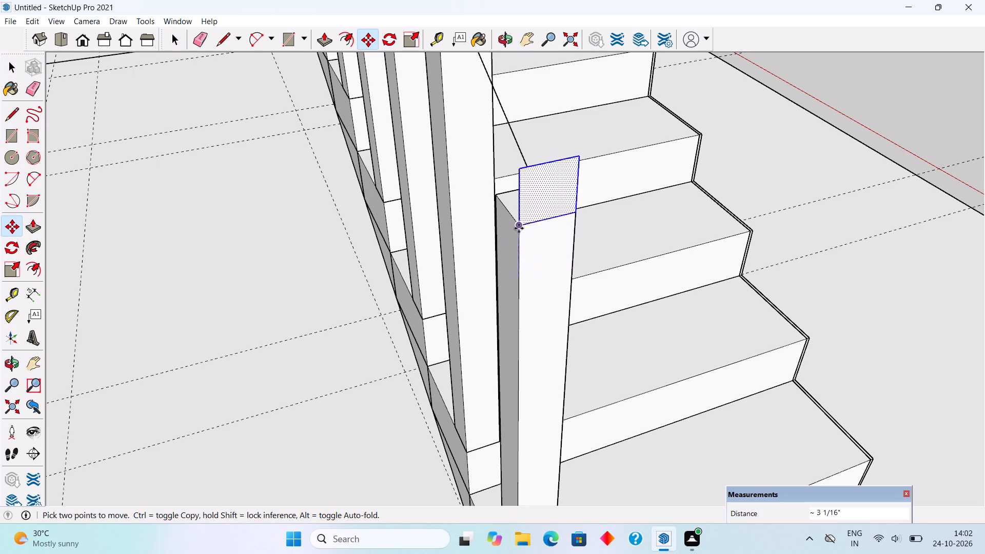
pyautogui.click(519, 228)
pyautogui.press('space')
pyautogui.moveTo(666, 253); pyautogui.dragTo(516, 277, button='middle')
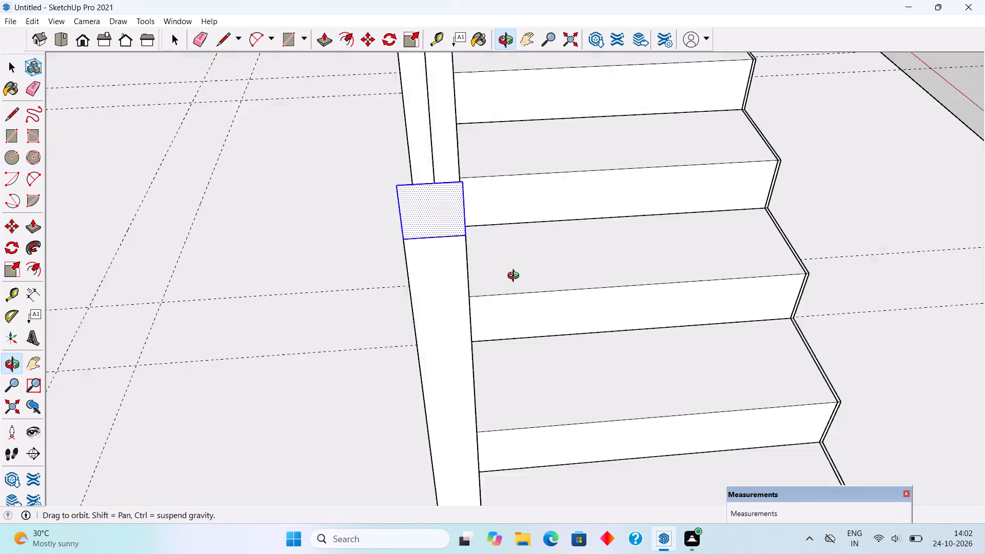
# Extrude the rectangle on the bottom post with Follow Me along the connected line over both flights' posts, ending at the upper flight's last post.
pyautogui.moveTo(516, 277); pyautogui.dragTo(300, 295, button='middle')
pyautogui.scroll(-6, 300, 295)
pyautogui.scroll(-3, 665, 255)
pyautogui.middleClick(664, 256)
pyautogui.scroll(-5, 654, 265)
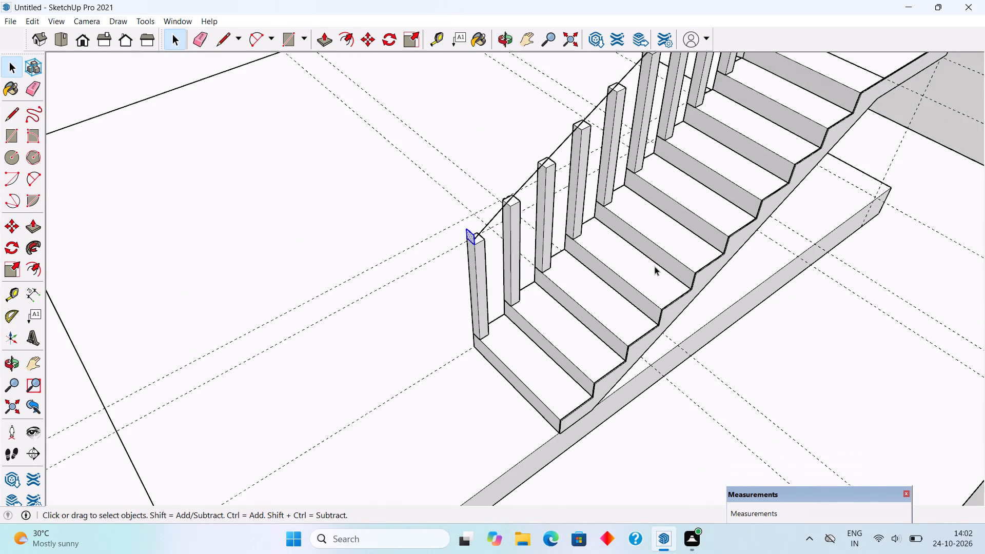
pyautogui.scroll(-9, 655, 270)
pyautogui.moveTo(688, 259); pyautogui.dragTo(340, 254, button='middle')
pyautogui.scroll(5, 696, 252)
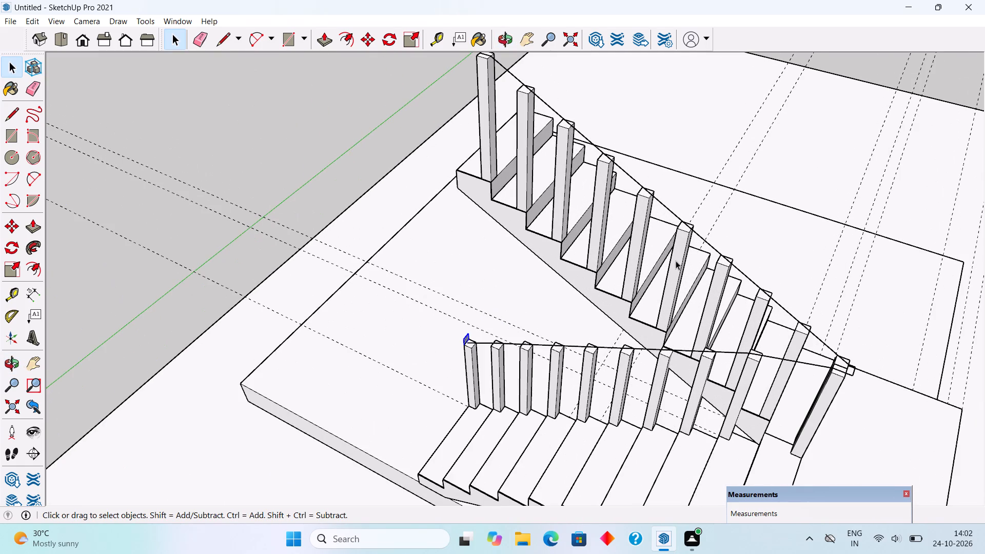
pyautogui.scroll(-1, 678, 269)
pyautogui.moveTo(794, 291); pyautogui.dragTo(743, 192, button='middle')
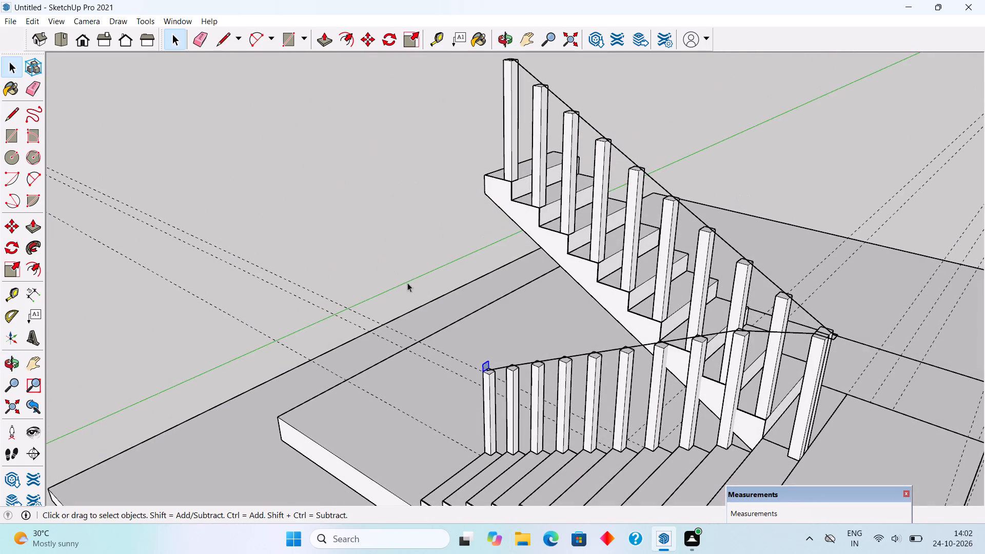
pyautogui.click(29, 246)
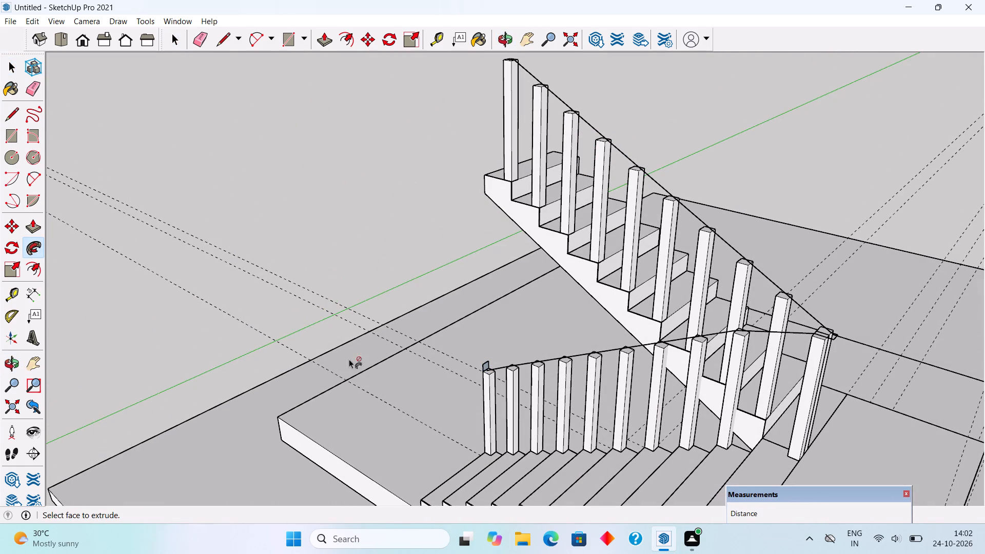
pyautogui.scroll(4, 478, 354)
pyautogui.click(488, 369)
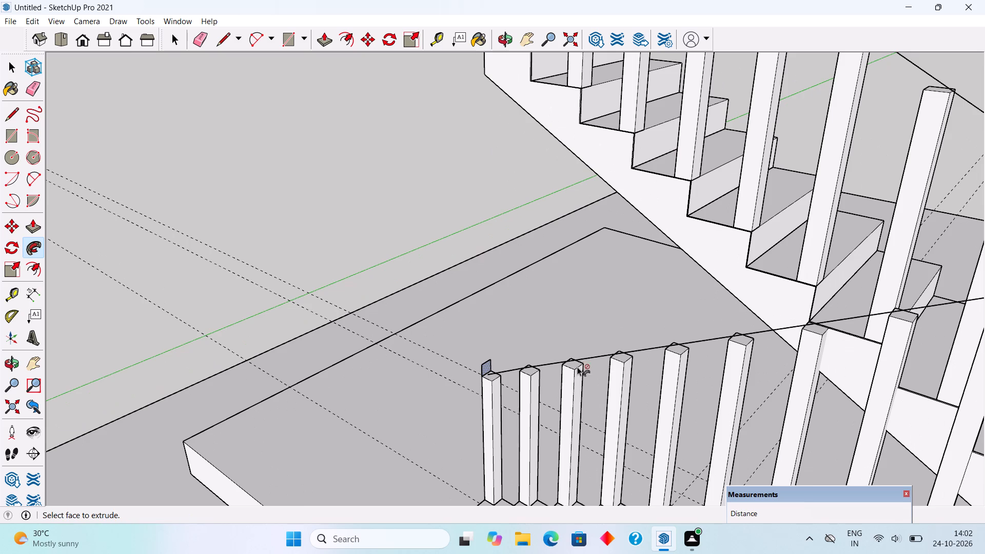
pyautogui.scroll(4, 488, 365)
pyautogui.click(488, 365)
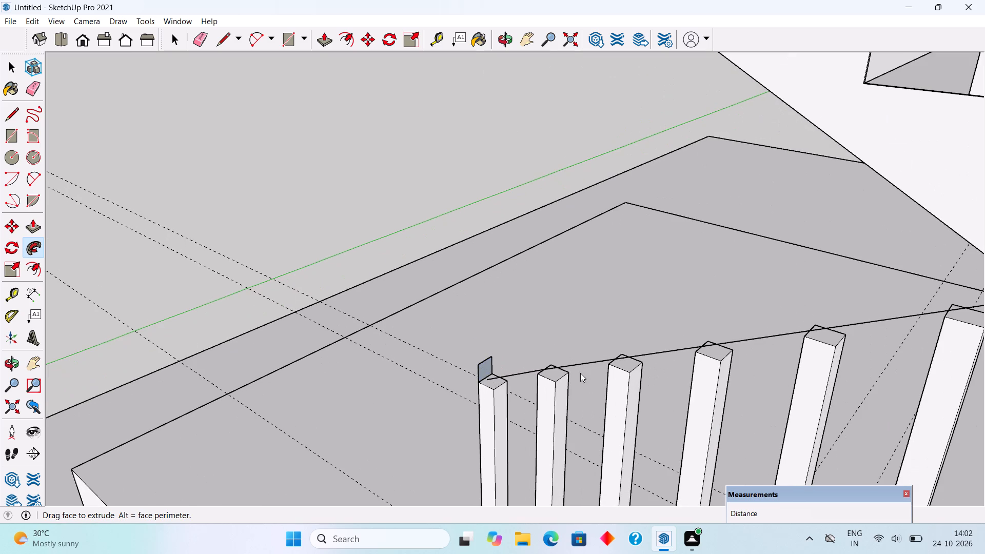
pyautogui.scroll(-9, 584, 373)
pyautogui.scroll(-4, 666, 329)
pyautogui.scroll(-3, 740, 329)
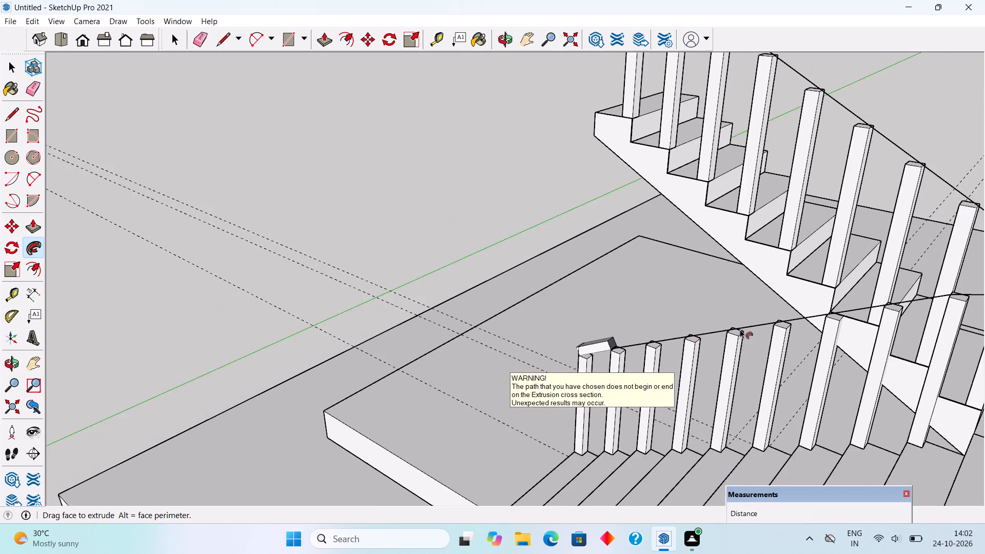
pyautogui.scroll(-5, 740, 329)
pyautogui.scroll(-3, 803, 323)
pyautogui.scroll(7, 877, 314)
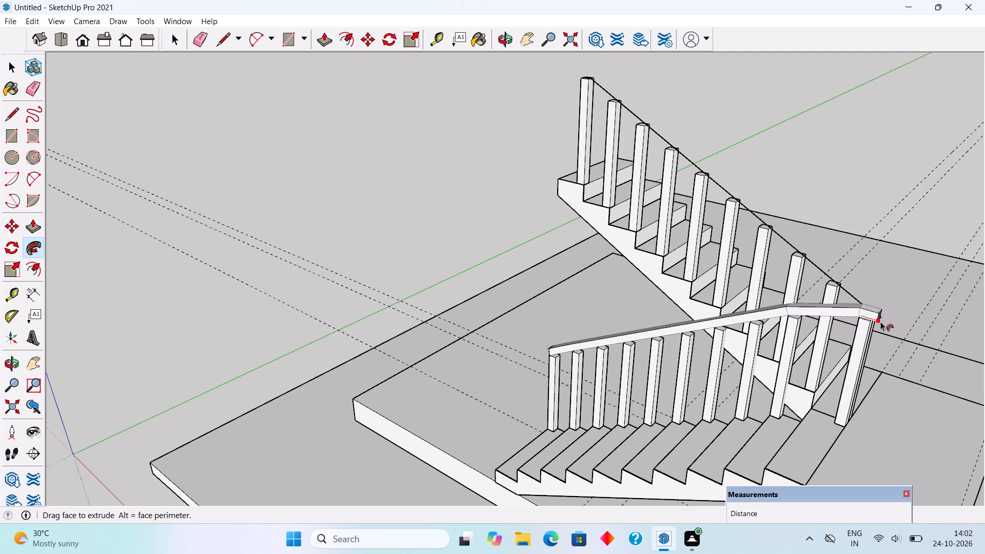
pyautogui.moveTo(880, 322); pyautogui.dragTo(473, 284, button='middle')
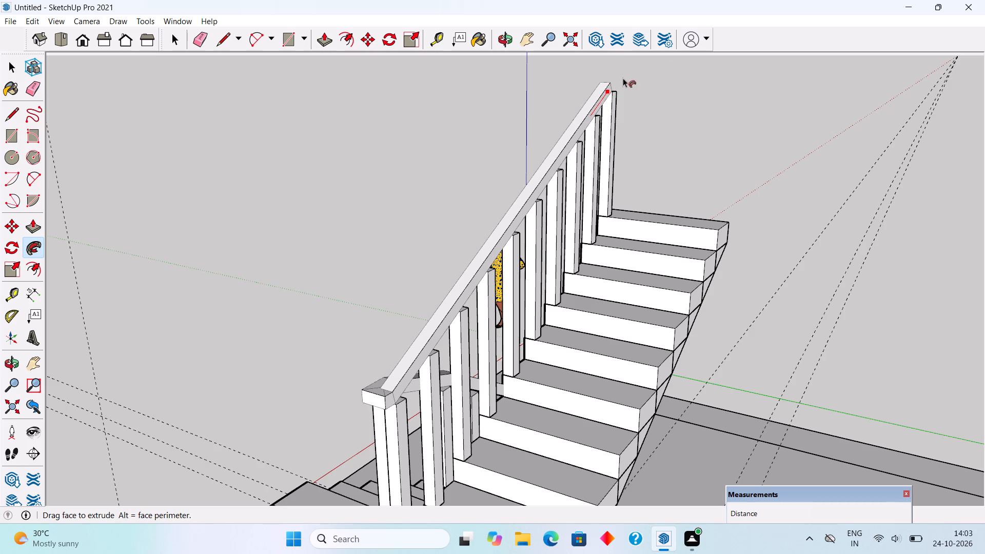
pyautogui.moveTo(620, 92); pyautogui.dragTo(257, 226, button='middle')
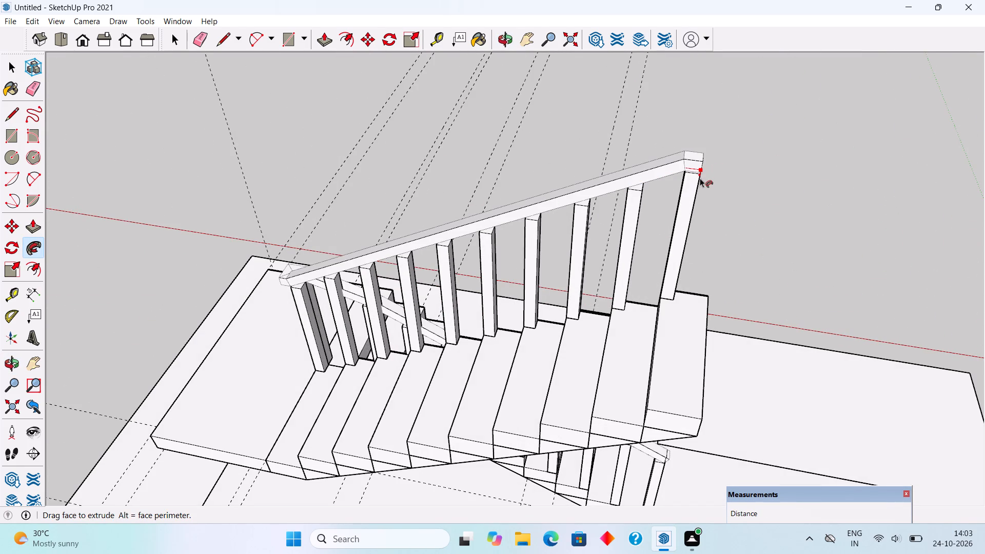
pyautogui.click(700, 178)
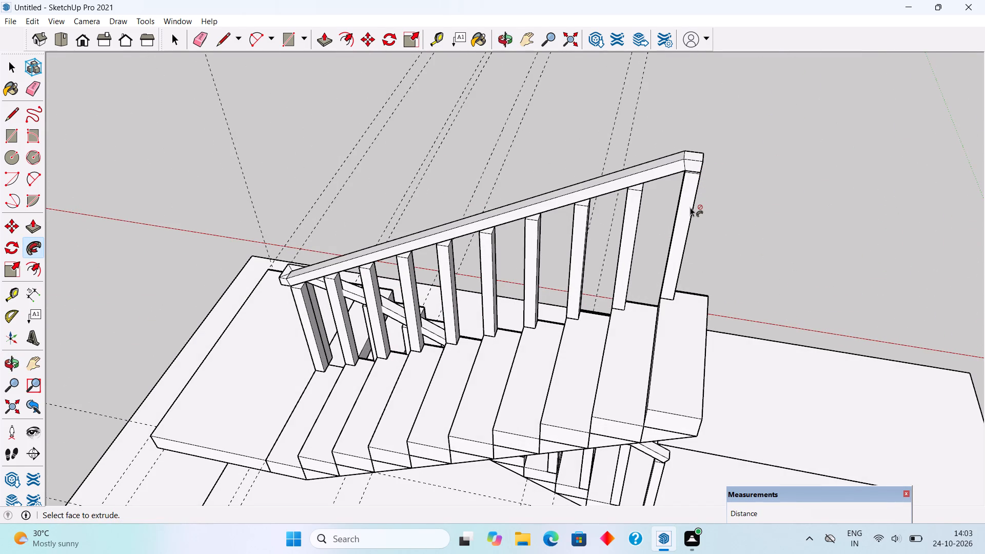
pyautogui.press('space')
# Select the entire connected handrail over both flights and make it a group.
pyautogui.scroll(-5, 689, 207)
pyautogui.scroll(-3, 579, 243)
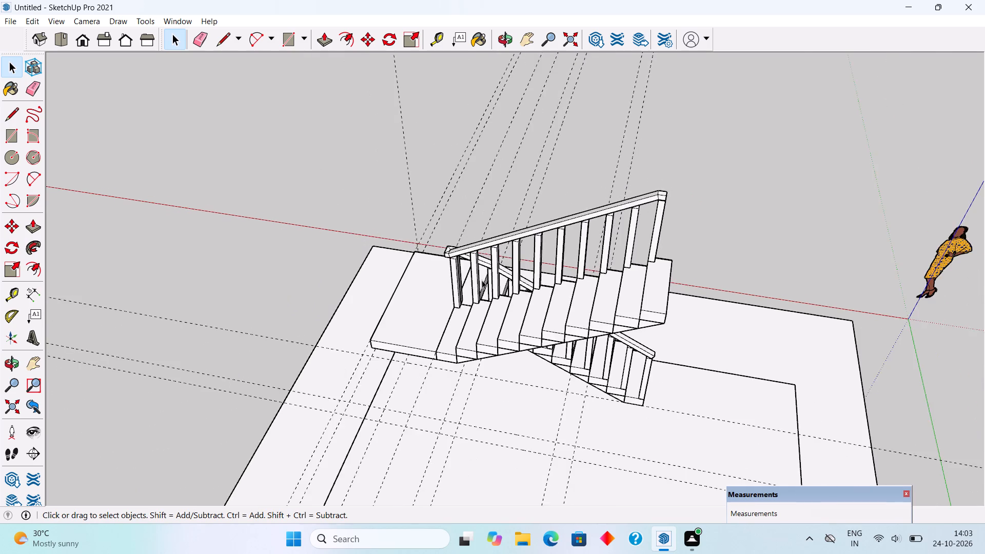
pyautogui.moveTo(481, 283); pyautogui.dragTo(875, 378, button='middle')
pyautogui.moveTo(480, 394); pyautogui.dragTo(984, 355, button='middle')
pyautogui.moveTo(291, 324); pyautogui.dragTo(456, 279, button='middle')
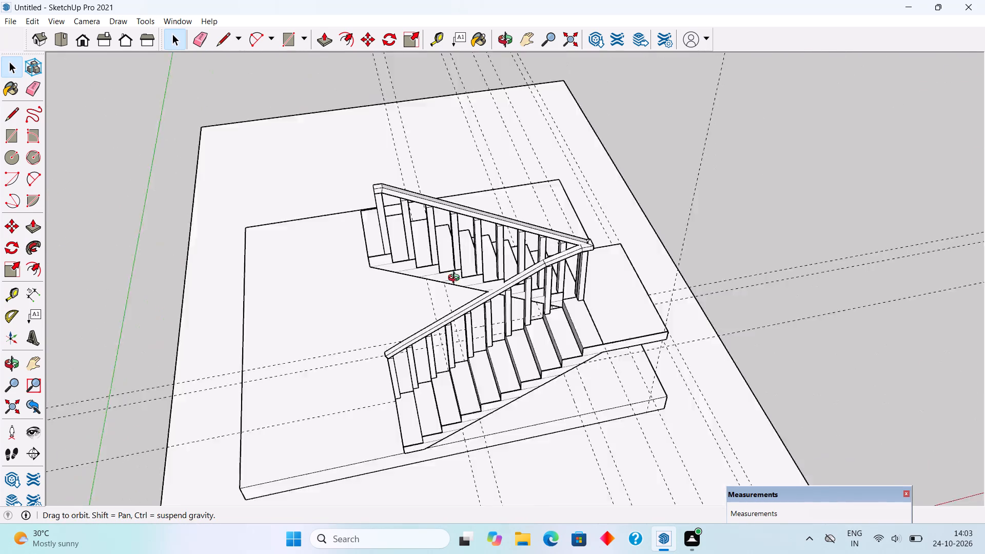
pyautogui.moveTo(456, 279); pyautogui.dragTo(534, 187, button='middle')
pyautogui.scroll(1, 493, 281)
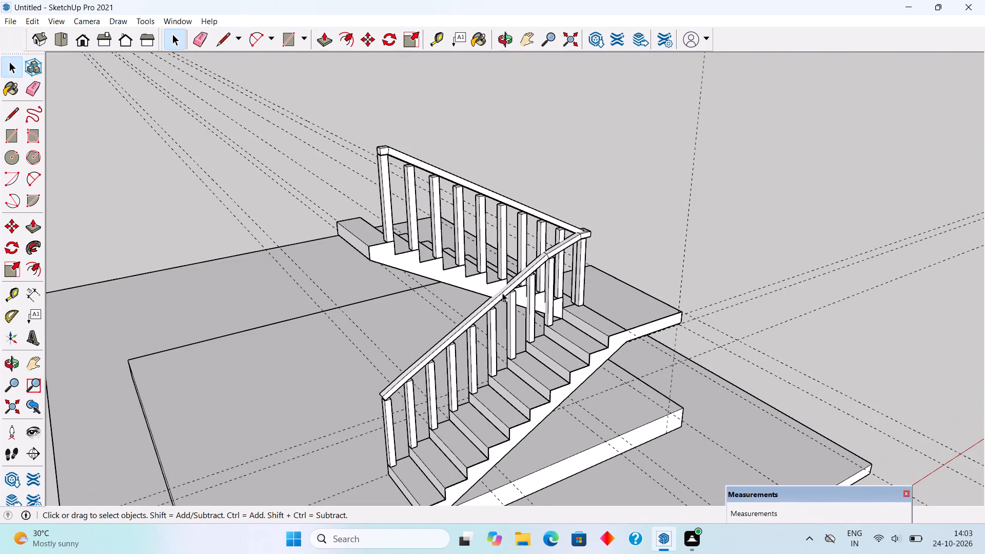
pyautogui.tripleClick(502, 293)
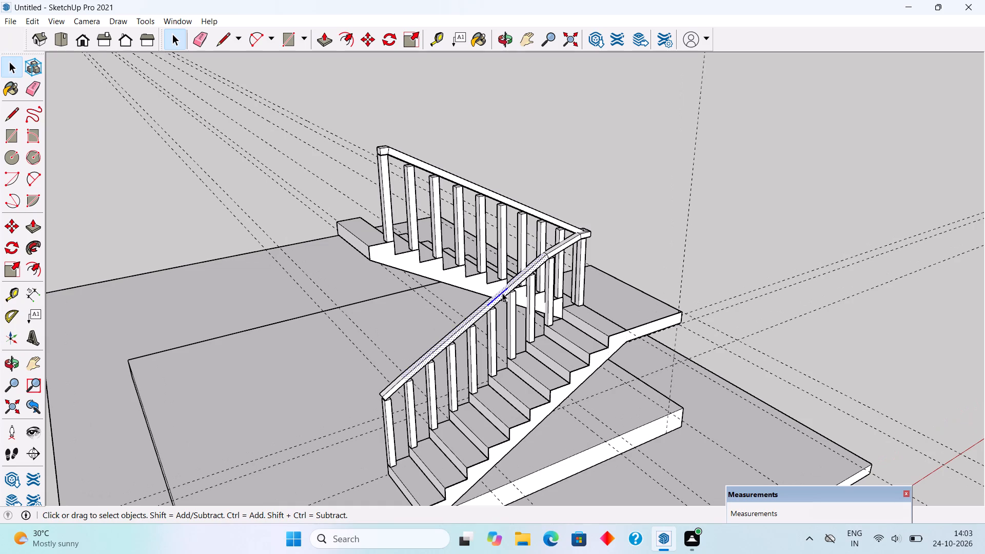
pyautogui.rightClick(502, 293)
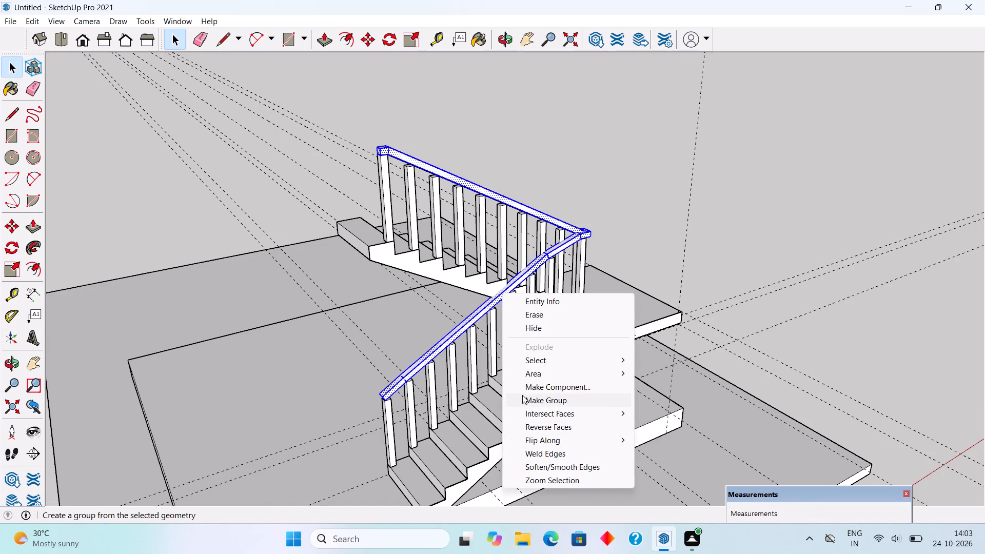
pyautogui.click(522, 395)
# Examine how the handrail sits on the post tops at the bottom post and along both flights.
pyautogui.scroll(-4, 511, 387)
pyautogui.moveTo(427, 412); pyautogui.dragTo(417, 393, button='middle')
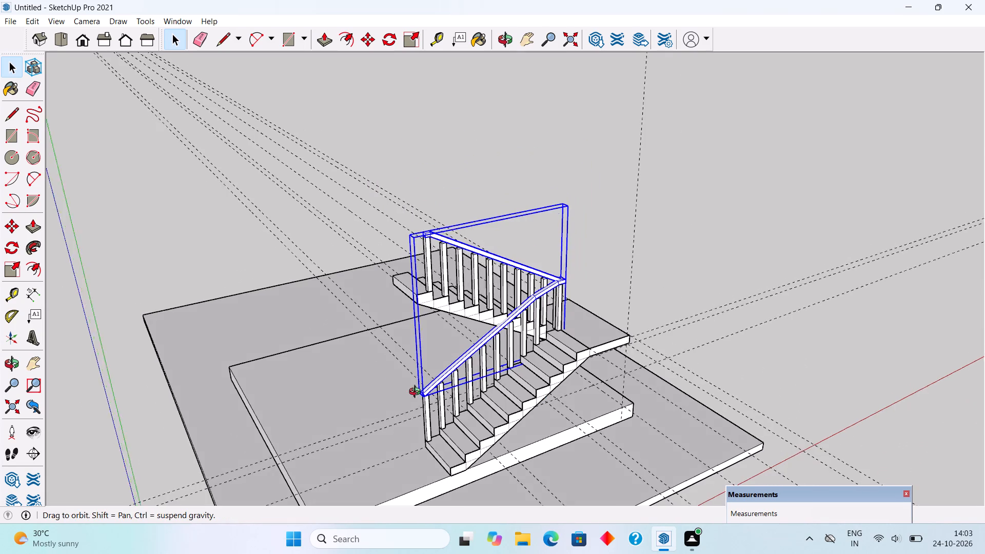
pyautogui.moveTo(417, 393); pyautogui.dragTo(404, 322, button='middle')
pyautogui.scroll(11, 407, 389)
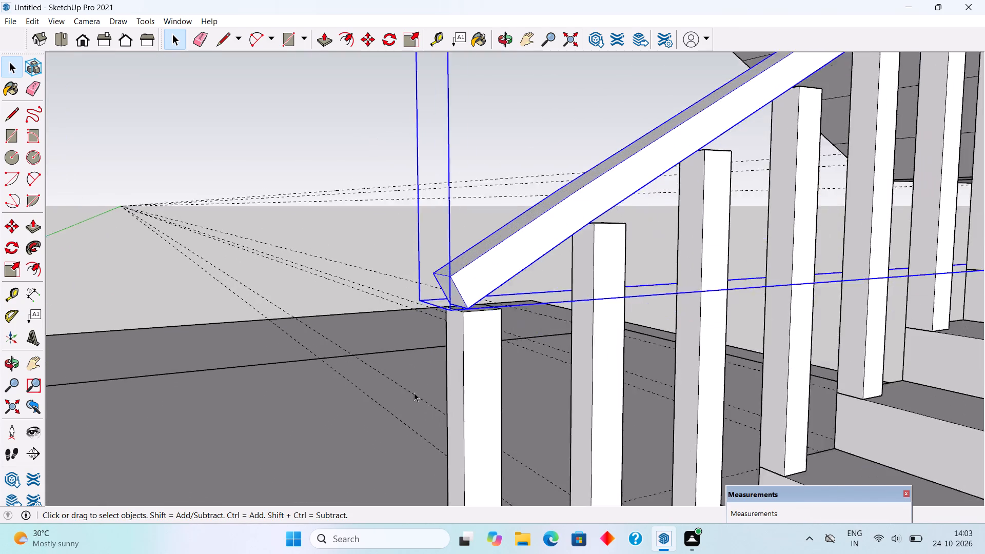
pyautogui.scroll(1, 414, 392)
pyautogui.moveTo(426, 375); pyautogui.dragTo(171, 405, button='middle')
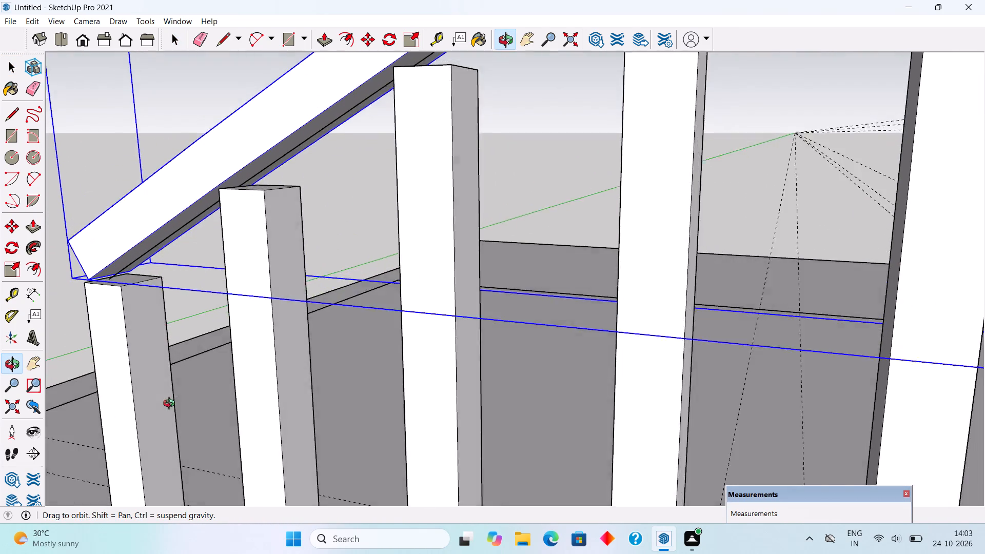
pyautogui.moveTo(171, 405); pyautogui.dragTo(184, 389, button='middle')
pyautogui.click(205, 327)
pyautogui.scroll(-4, 205, 326)
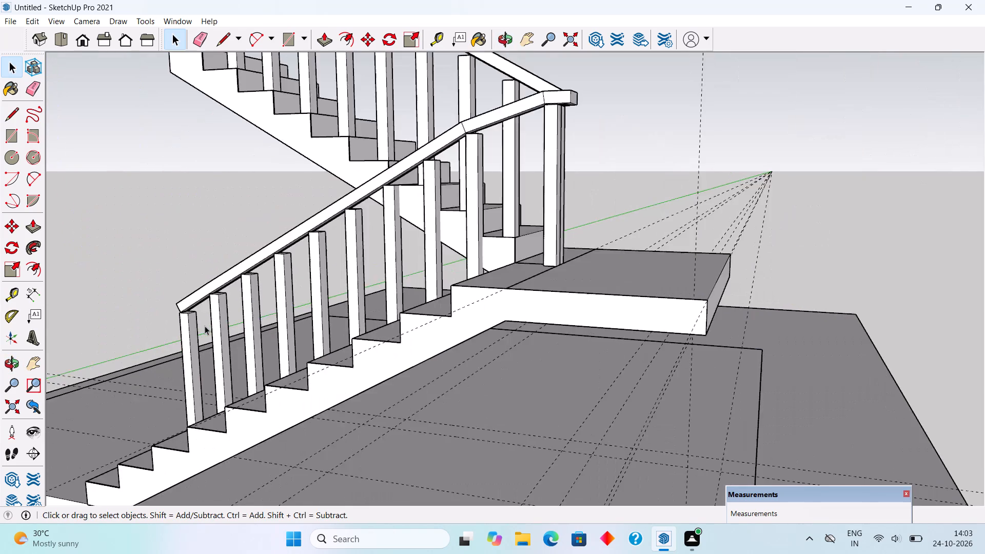
pyautogui.scroll(-11, 205, 326)
pyautogui.moveTo(289, 332); pyautogui.dragTo(574, 289, button='middle')
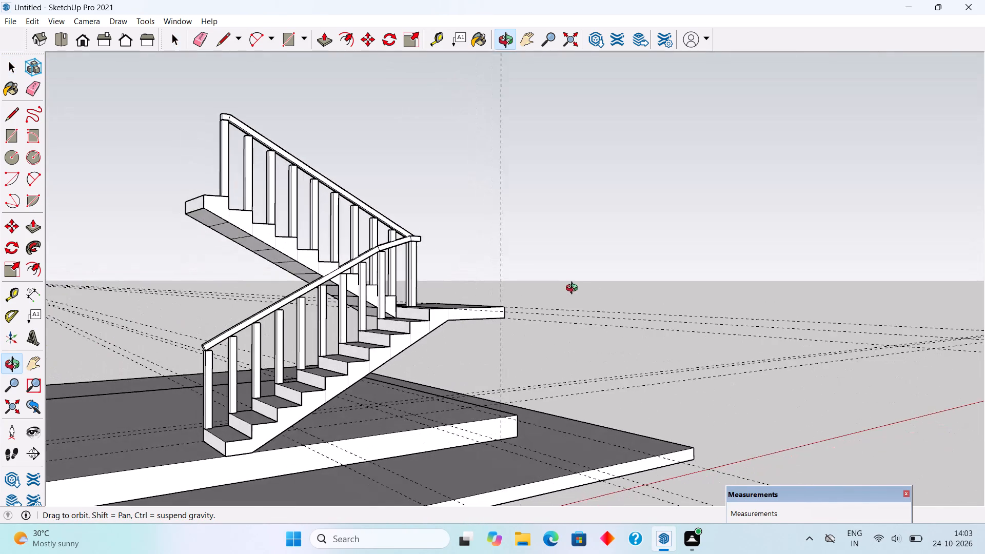
pyautogui.moveTo(574, 289); pyautogui.dragTo(714, 319, button='middle')
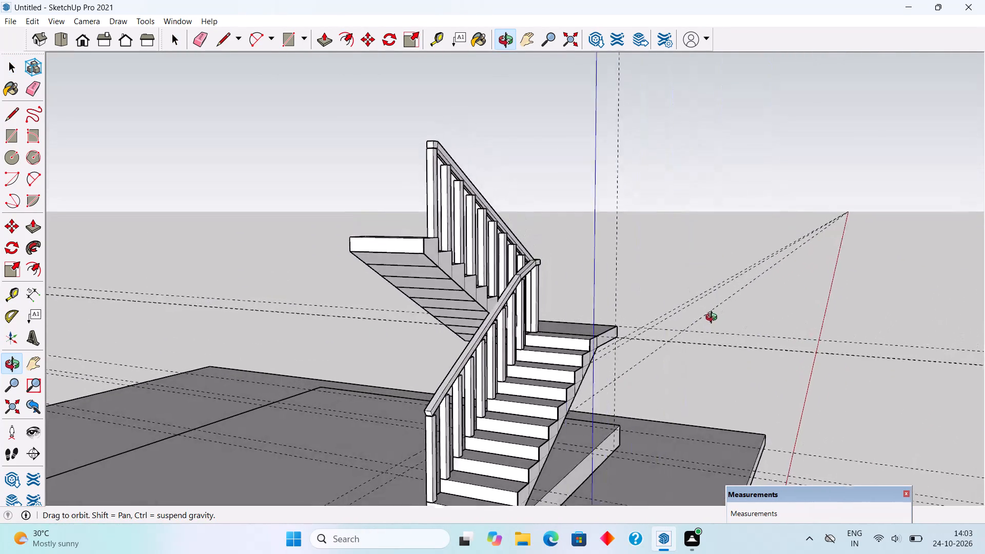
pyautogui.moveTo(714, 319); pyautogui.dragTo(636, 319, button='middle')
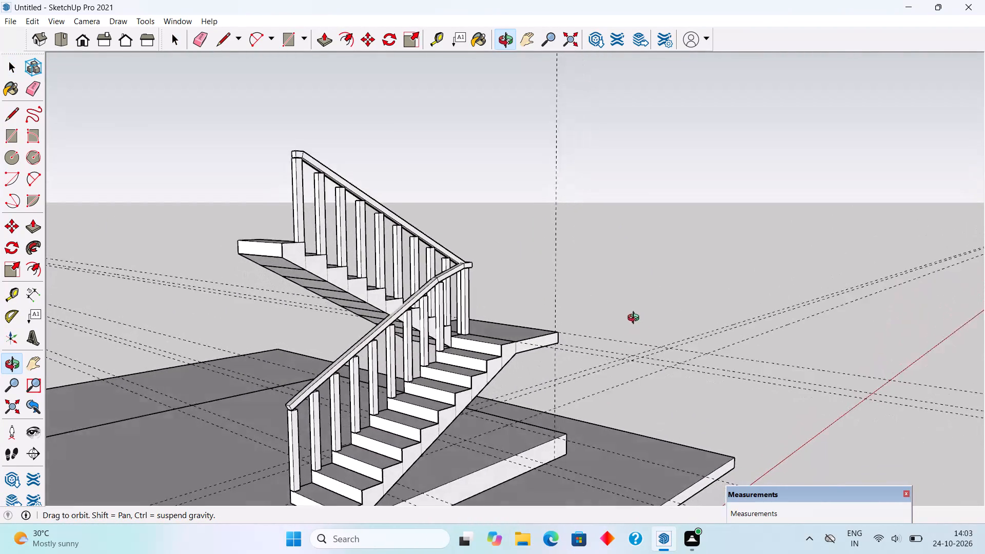
pyautogui.moveTo(636, 319); pyautogui.dragTo(667, 306, button='middle')
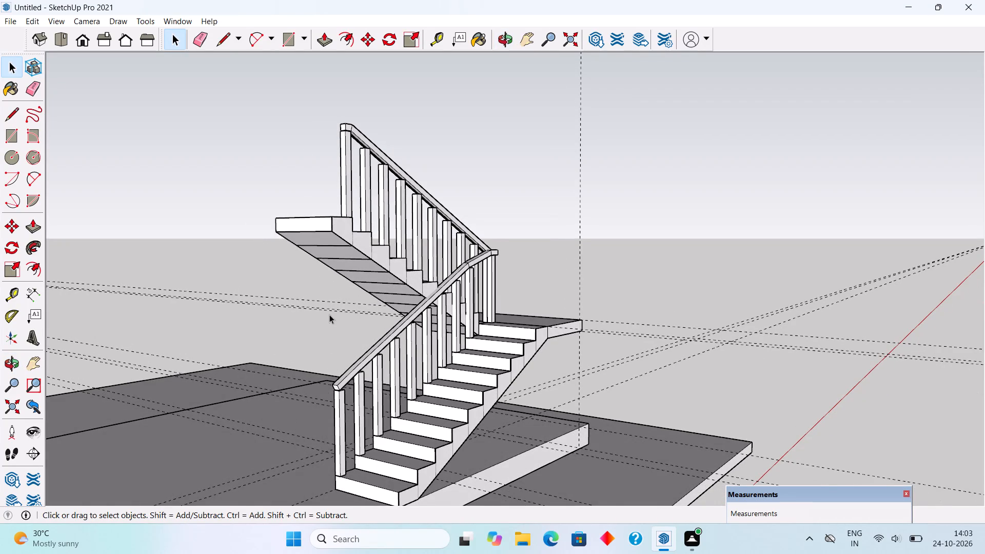
# Move the handrail group down about 2 5/16" at the bottom post so it overlaps the post tops.
pyautogui.scroll(-2, 329, 314)
pyautogui.scroll(4, 342, 383)
pyautogui.click(341, 362)
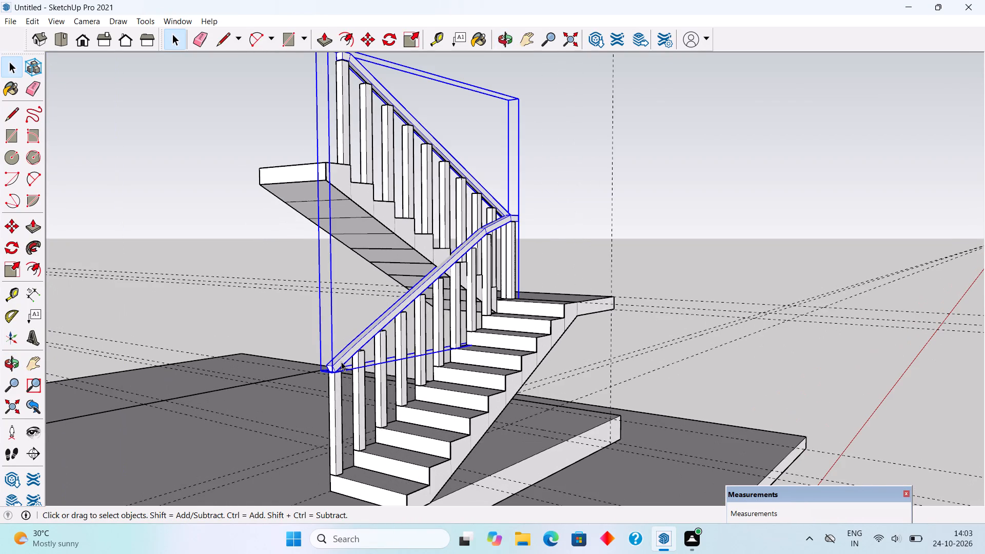
pyautogui.moveTo(344, 392); pyautogui.dragTo(373, 395, button='middle')
pyautogui.scroll(-1, 373, 395)
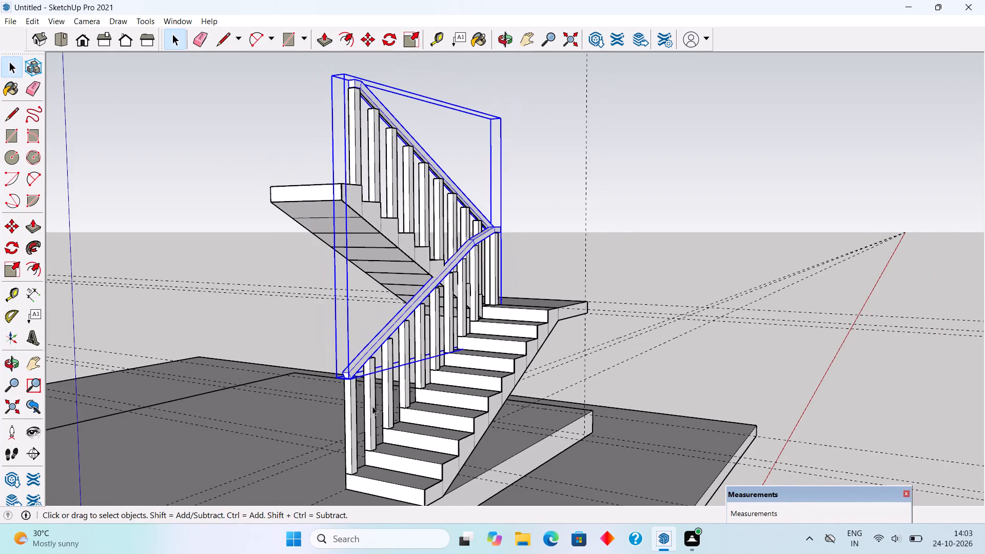
pyautogui.moveTo(365, 400); pyautogui.dragTo(458, 339, button='middle')
pyautogui.scroll(5, 381, 382)
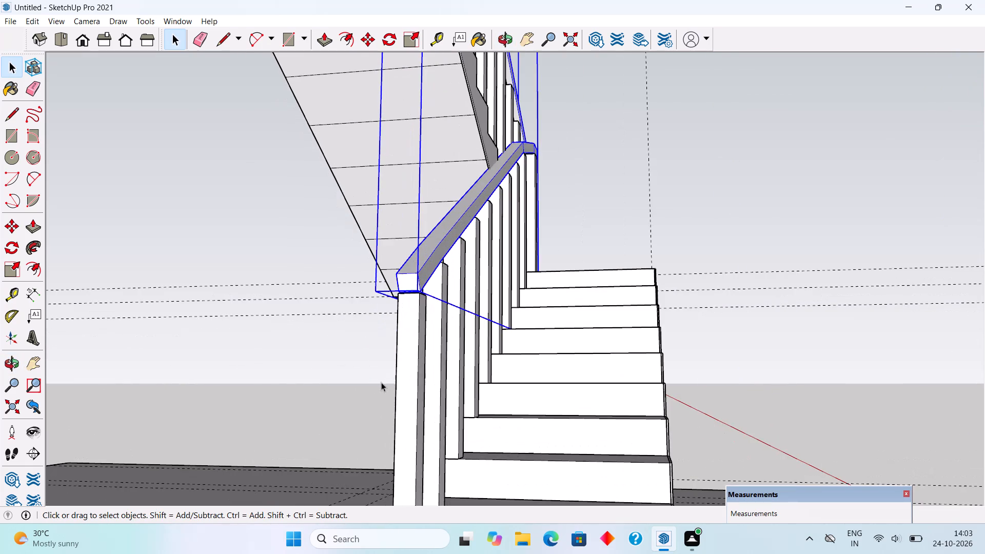
pyautogui.scroll(4, 410, 324)
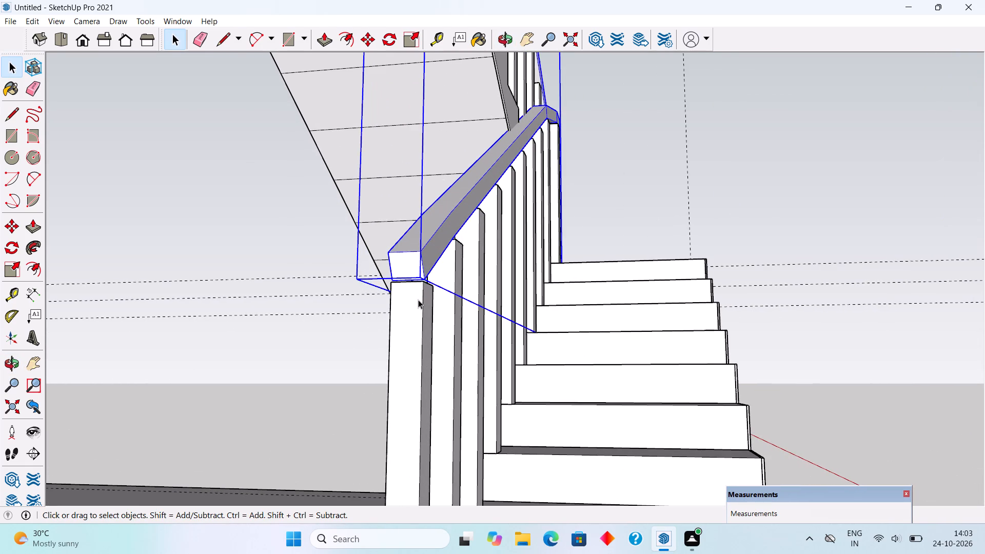
pyautogui.press('m')
pyautogui.click(423, 281)
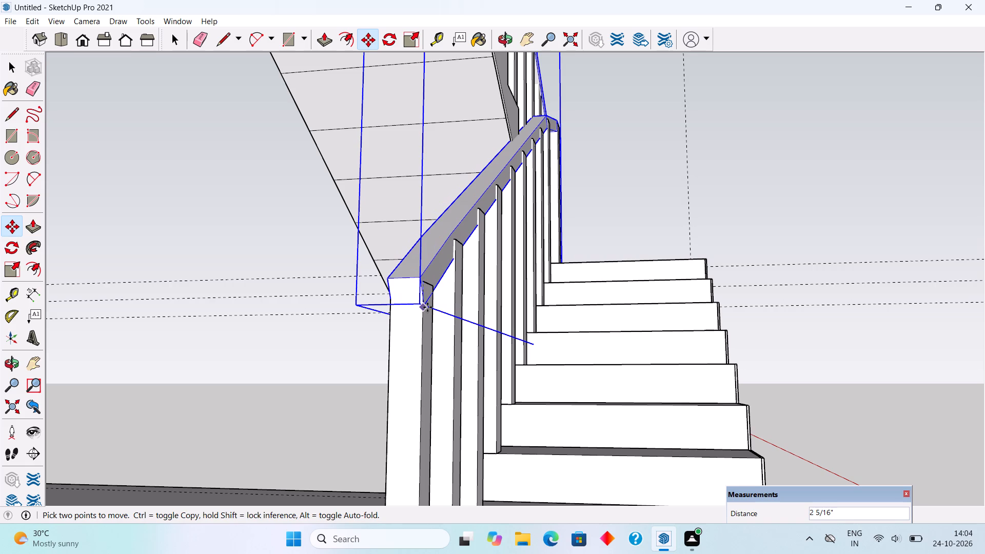
pyautogui.click(427, 307)
pyautogui.press('space')
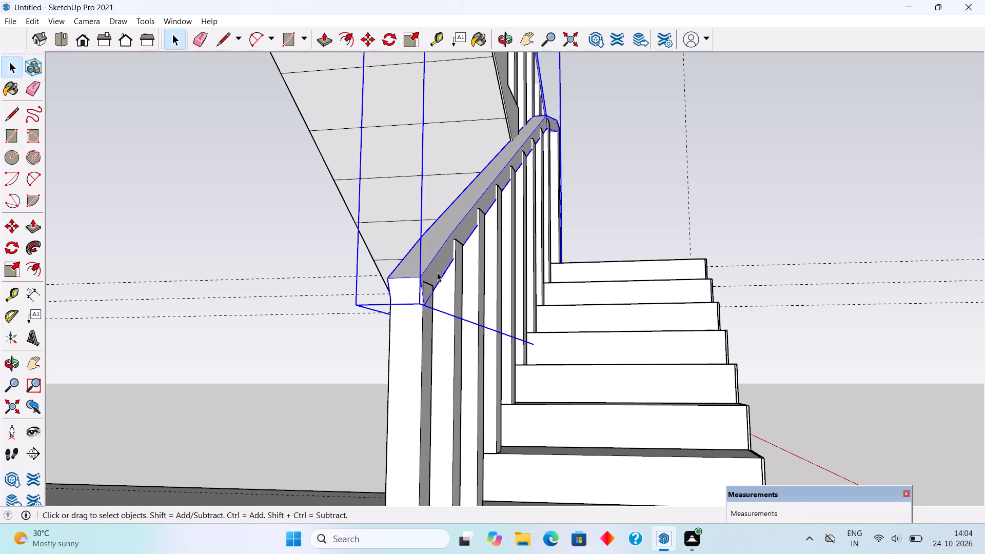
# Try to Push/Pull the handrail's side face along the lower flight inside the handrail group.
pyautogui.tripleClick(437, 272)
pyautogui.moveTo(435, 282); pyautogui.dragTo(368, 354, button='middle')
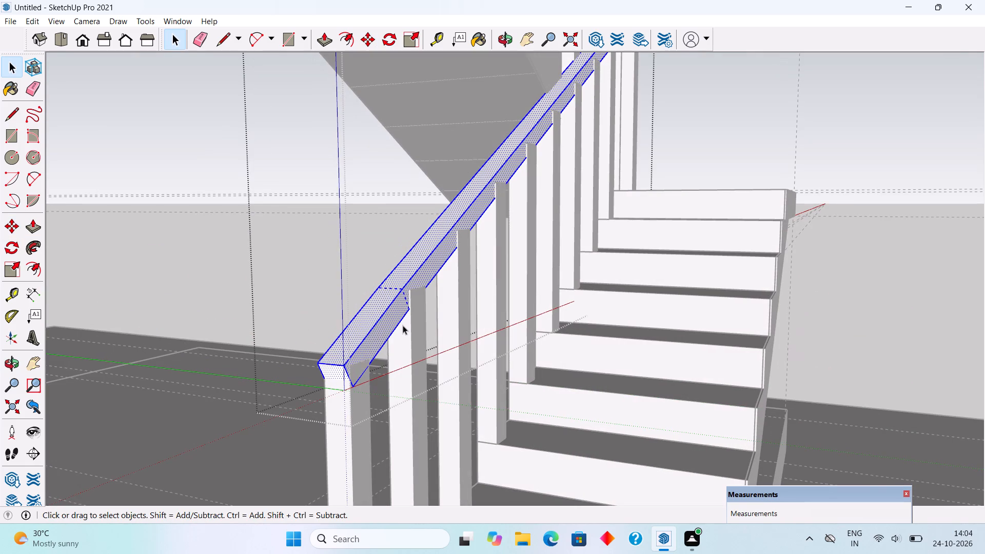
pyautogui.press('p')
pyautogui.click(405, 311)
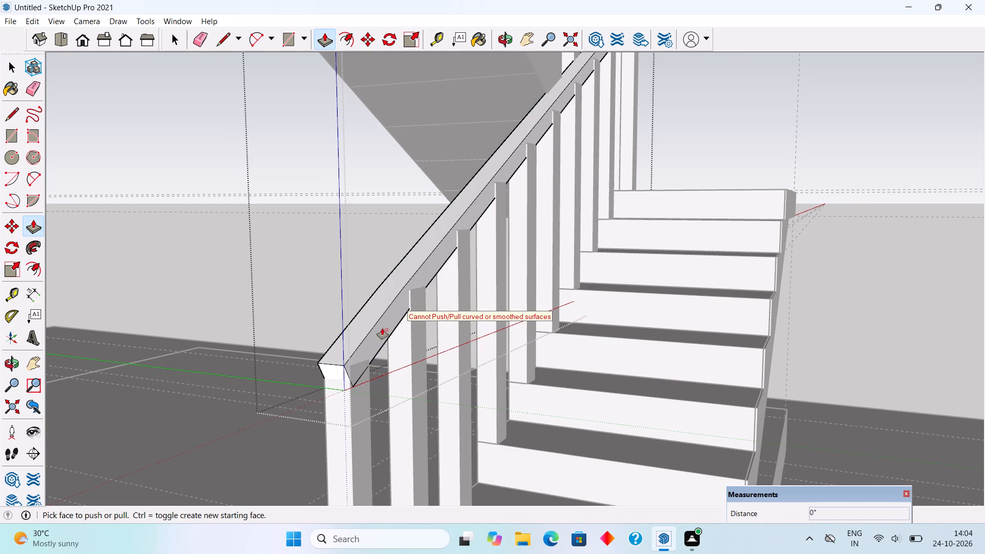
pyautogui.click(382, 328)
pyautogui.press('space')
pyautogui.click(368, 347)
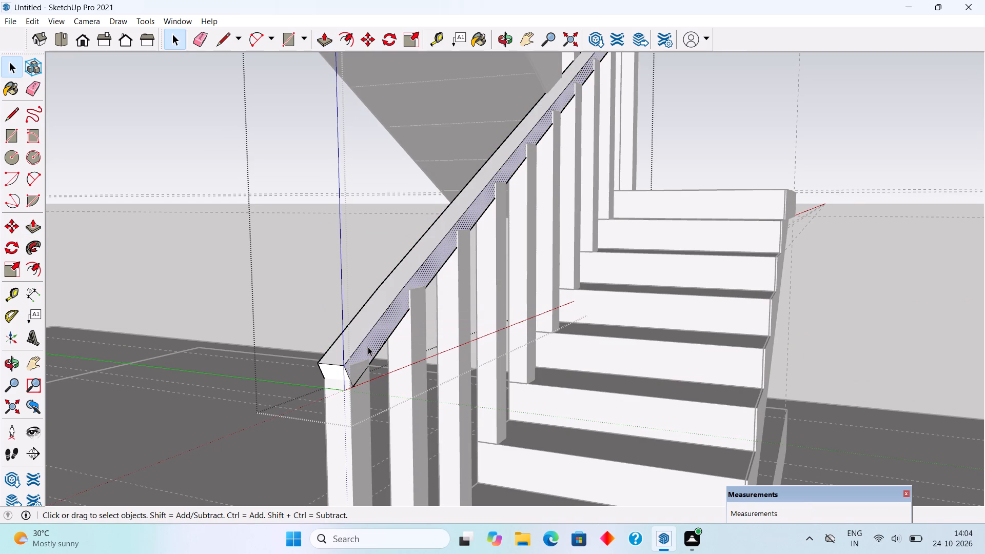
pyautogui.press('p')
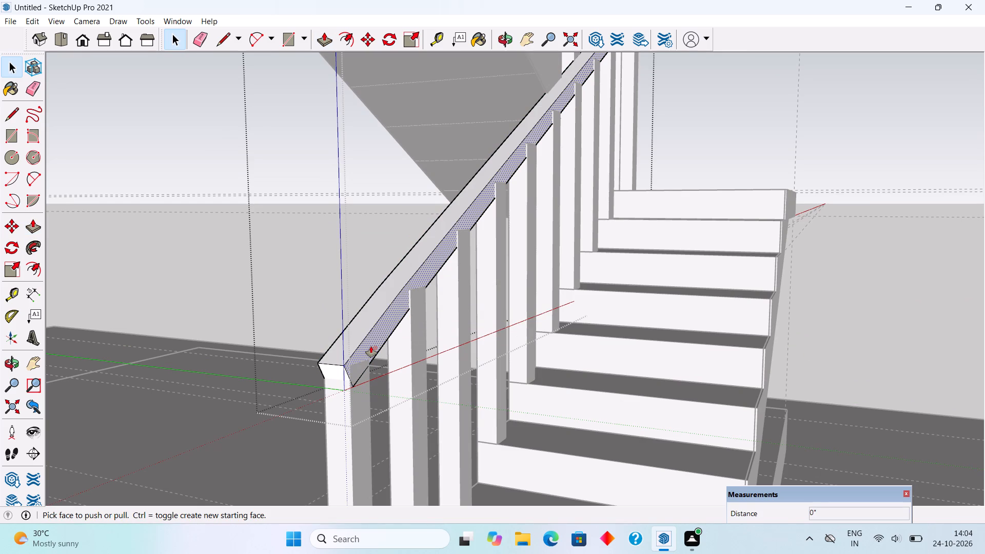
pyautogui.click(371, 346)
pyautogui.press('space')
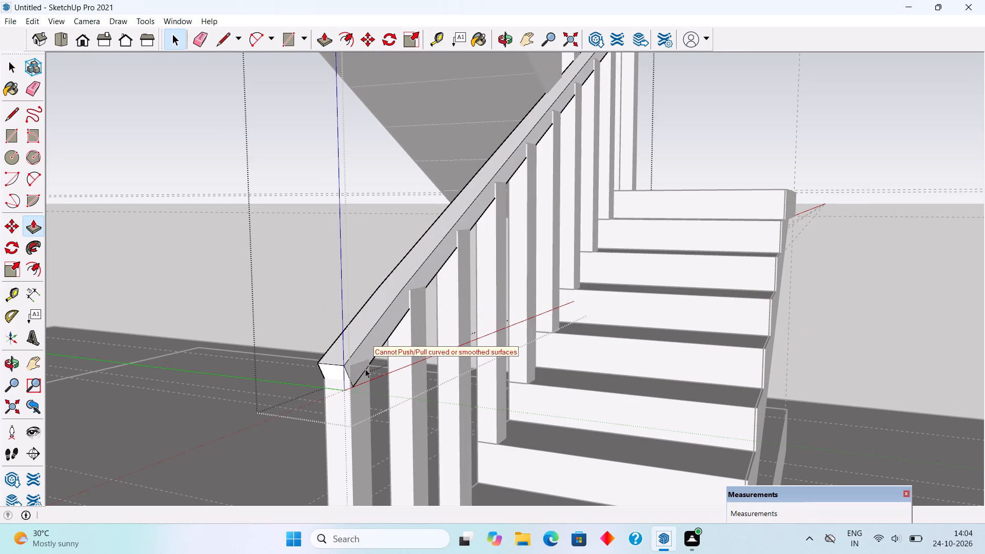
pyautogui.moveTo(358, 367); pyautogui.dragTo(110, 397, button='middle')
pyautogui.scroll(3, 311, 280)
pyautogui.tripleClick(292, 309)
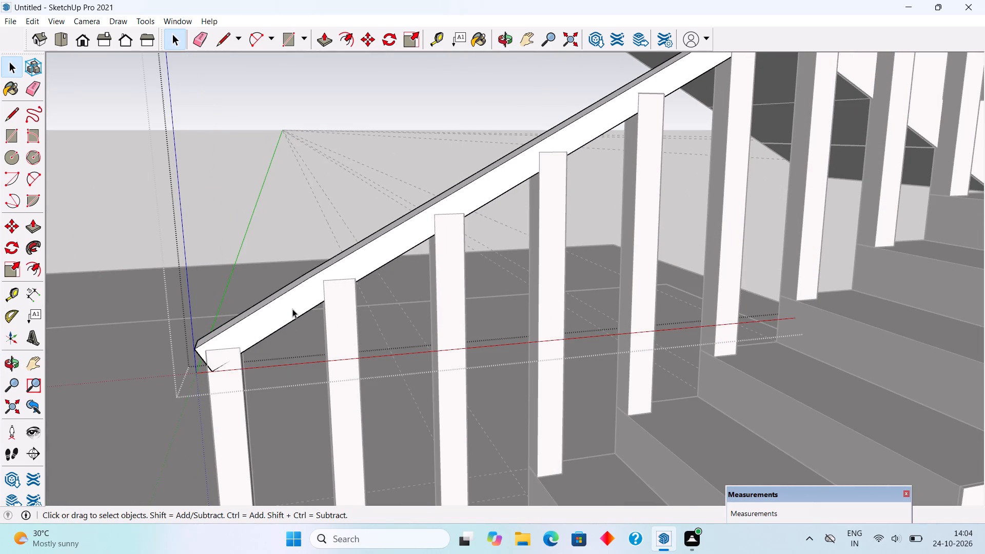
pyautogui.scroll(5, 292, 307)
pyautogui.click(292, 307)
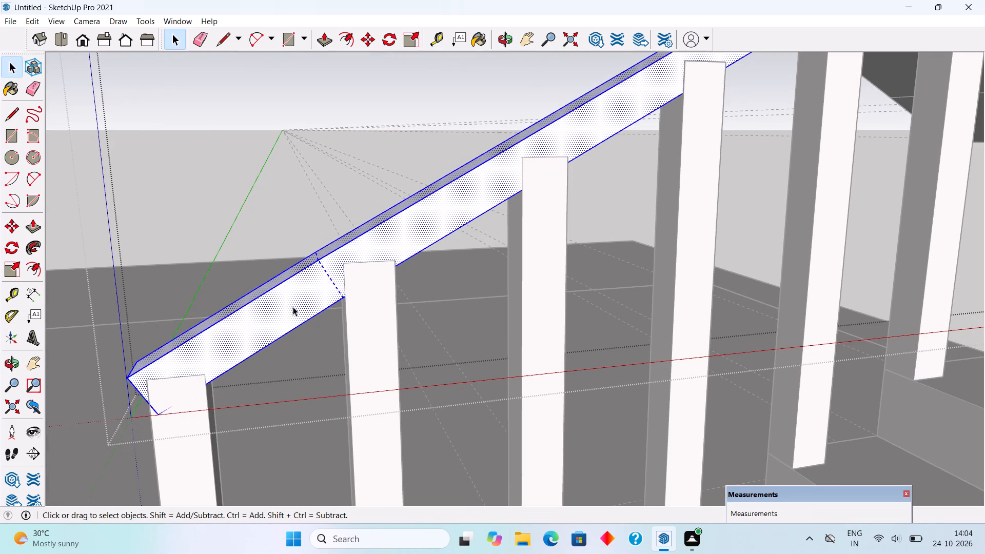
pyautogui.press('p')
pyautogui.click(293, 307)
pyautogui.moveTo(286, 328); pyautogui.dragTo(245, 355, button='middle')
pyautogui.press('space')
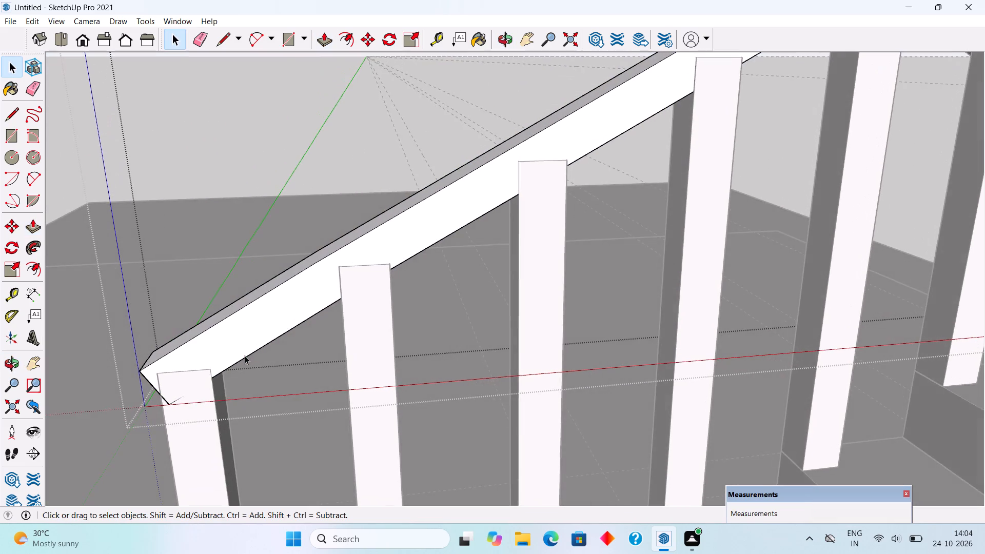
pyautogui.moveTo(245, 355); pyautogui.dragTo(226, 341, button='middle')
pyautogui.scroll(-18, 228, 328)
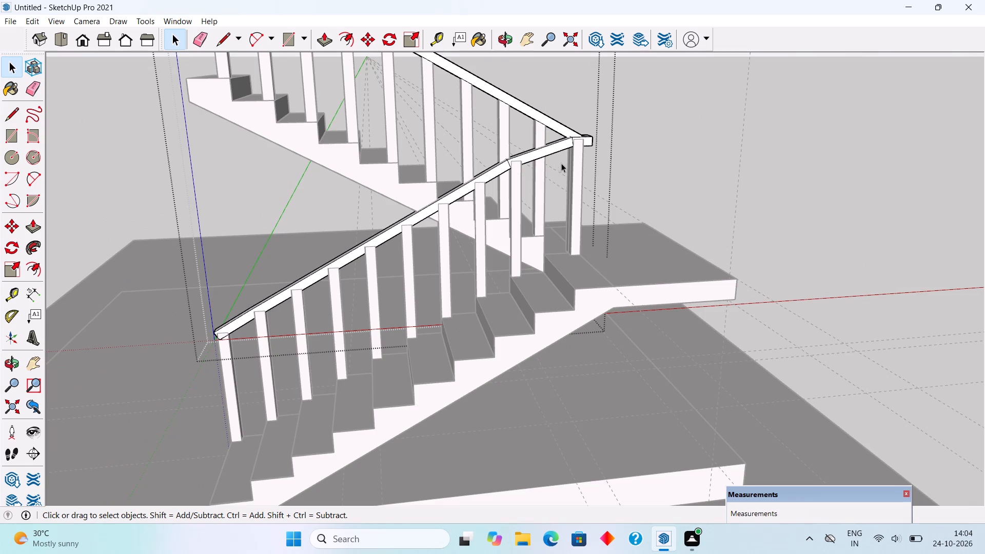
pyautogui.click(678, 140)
# Copy the handrail group straight down about 1' 1/2" from the bottom post's top as a middle rail.
pyautogui.moveTo(608, 179); pyautogui.dragTo(80, 362, button='middle')
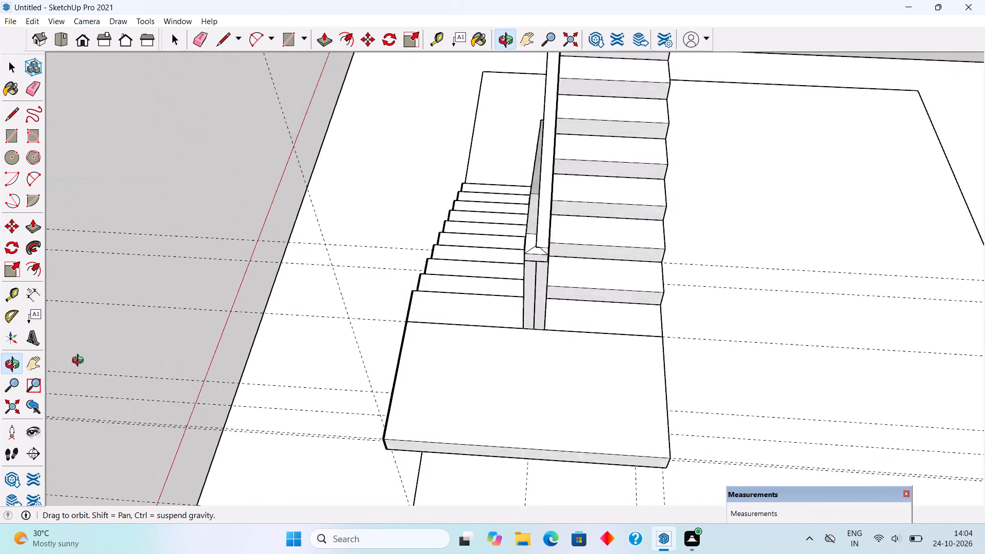
pyautogui.moveTo(80, 362); pyautogui.dragTo(629, 249, button='middle')
pyautogui.scroll(-3, 620, 228)
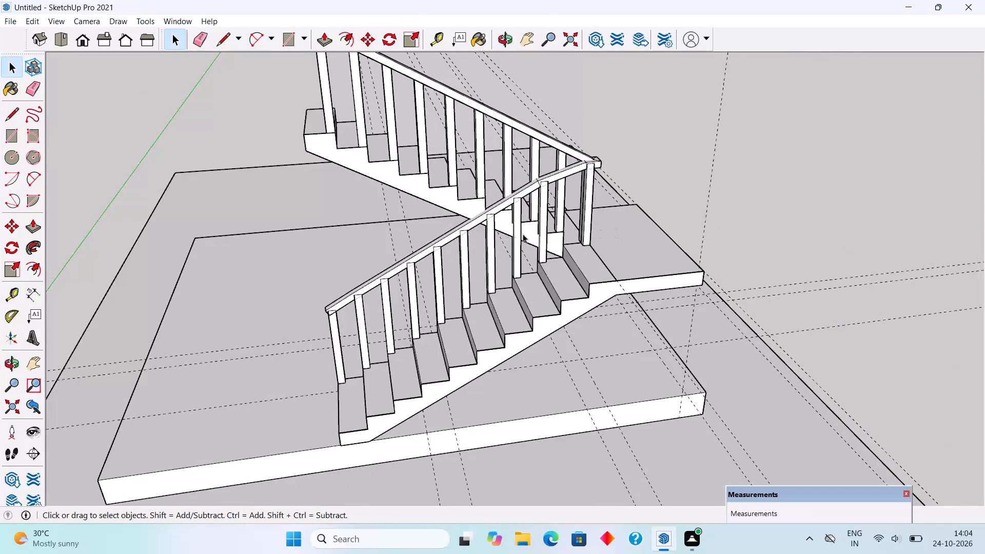
pyautogui.scroll(1, 627, 231)
pyautogui.scroll(-5, 509, 253)
pyautogui.moveTo(522, 265); pyautogui.dragTo(722, 239, button='middle')
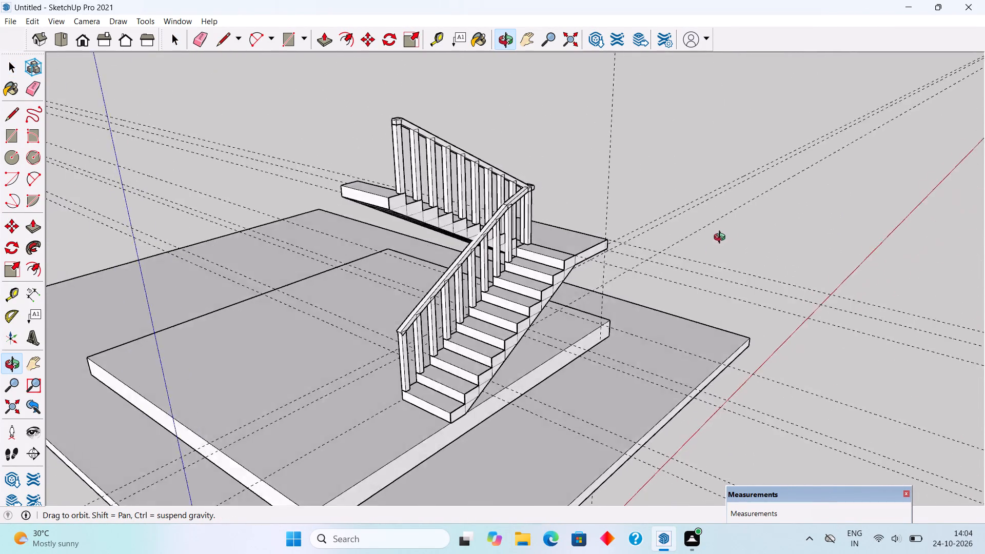
pyautogui.moveTo(722, 239); pyautogui.dragTo(868, 224, button='middle')
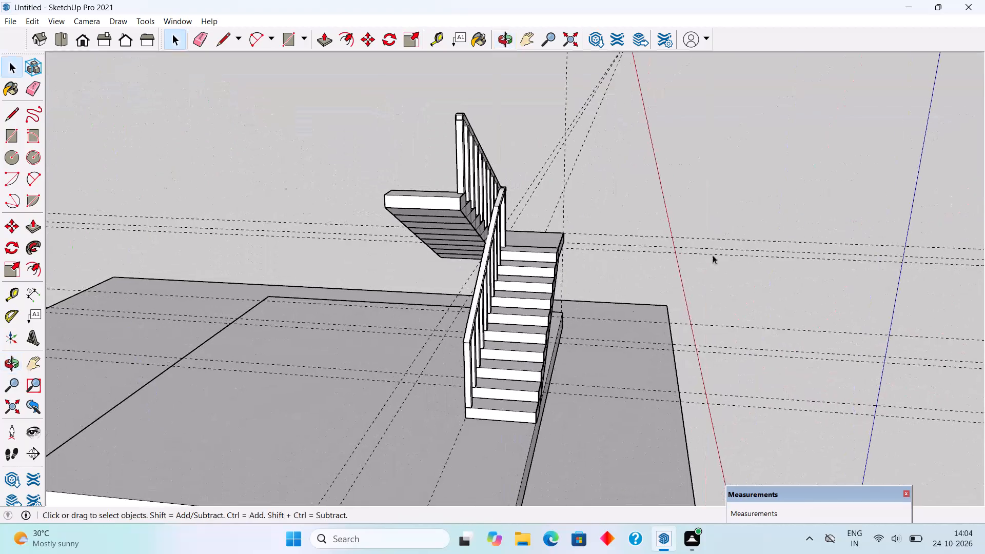
pyautogui.scroll(1, 420, 389)
pyautogui.moveTo(417, 387); pyautogui.dragTo(403, 288, button='middle')
pyautogui.scroll(6, 501, 287)
pyautogui.click(466, 294)
pyautogui.press('m')
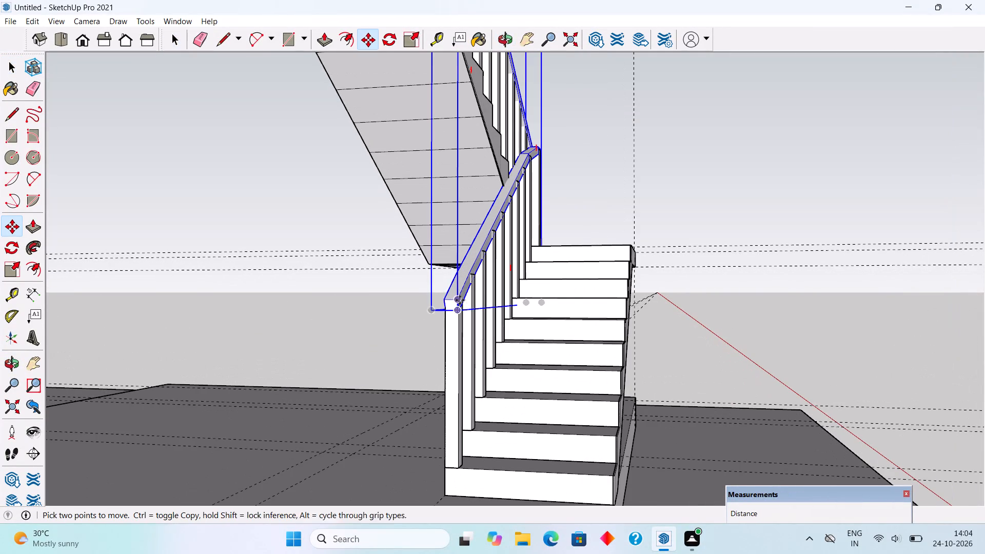
pyautogui.click(458, 312)
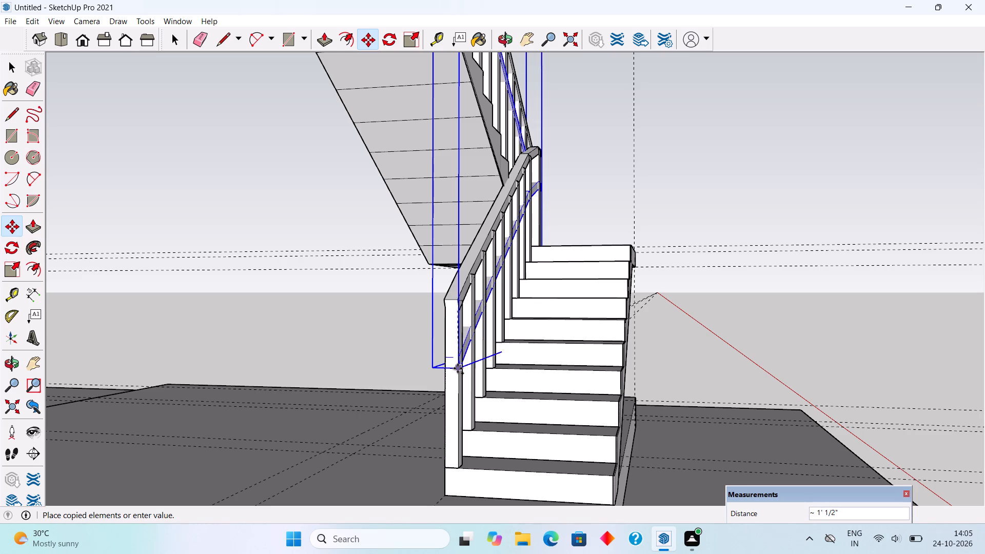
pyautogui.click(459, 370)
# Copy the middle rail straight down about 1' 2 3/4" as a lower rail near the steps.
pyautogui.click(459, 370)
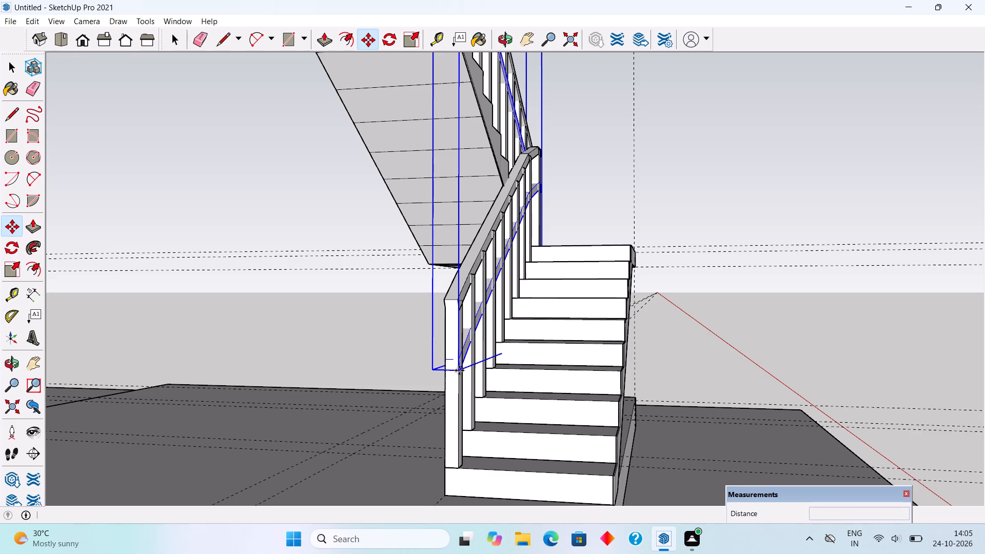
pyautogui.click(460, 439)
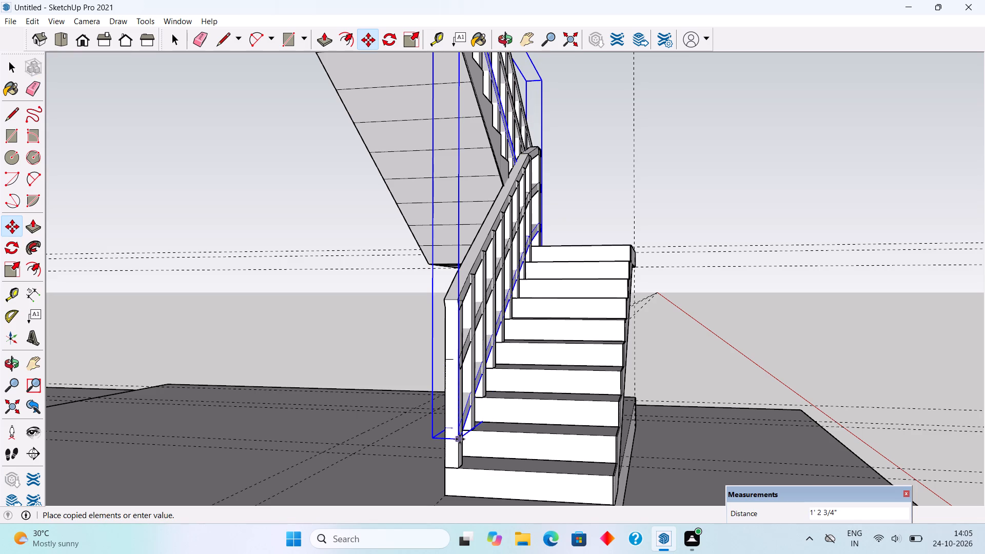
pyautogui.press('space')
pyautogui.click(666, 180)
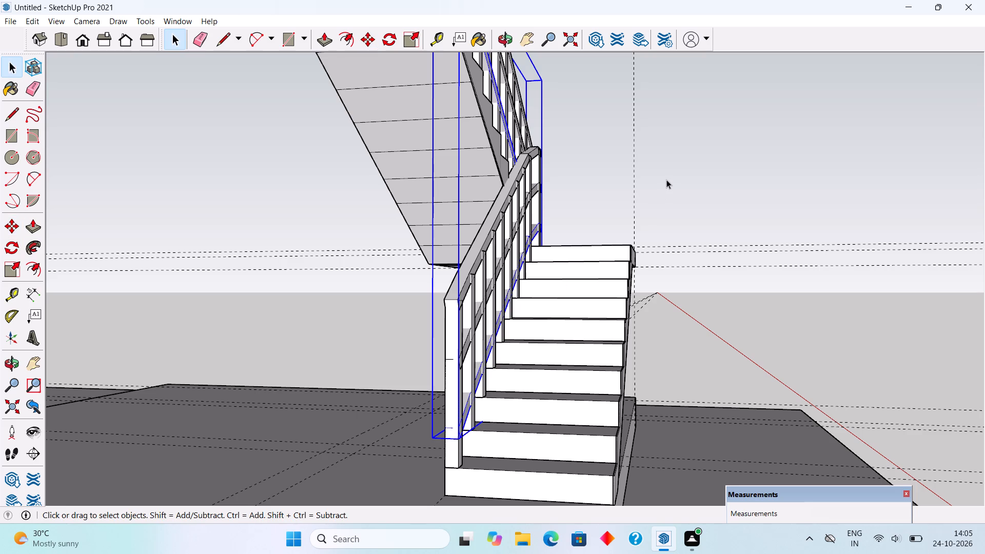
# Slim the lower flight's second post from the bottom by pushing two adjacent side faces inward 1" each.
pyautogui.moveTo(636, 211); pyautogui.dragTo(72, 393, button='middle')
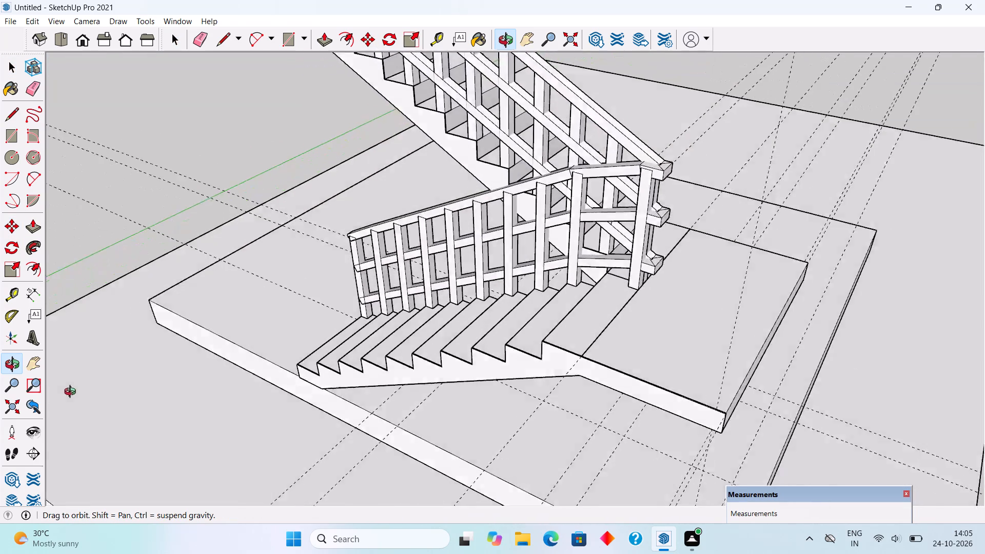
pyautogui.moveTo(72, 393); pyautogui.dragTo(765, 329, button='middle')
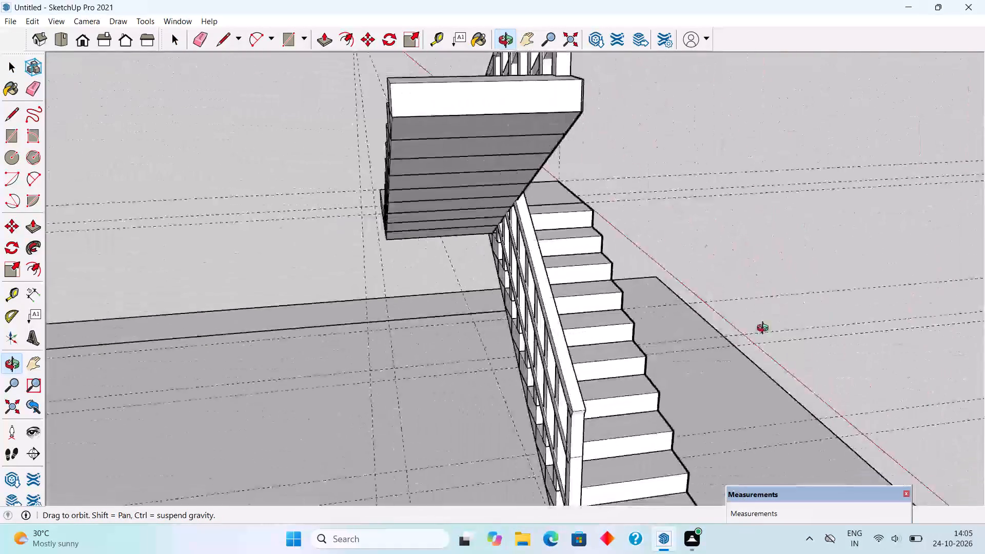
pyautogui.moveTo(765, 329); pyautogui.dragTo(354, 326, button='middle')
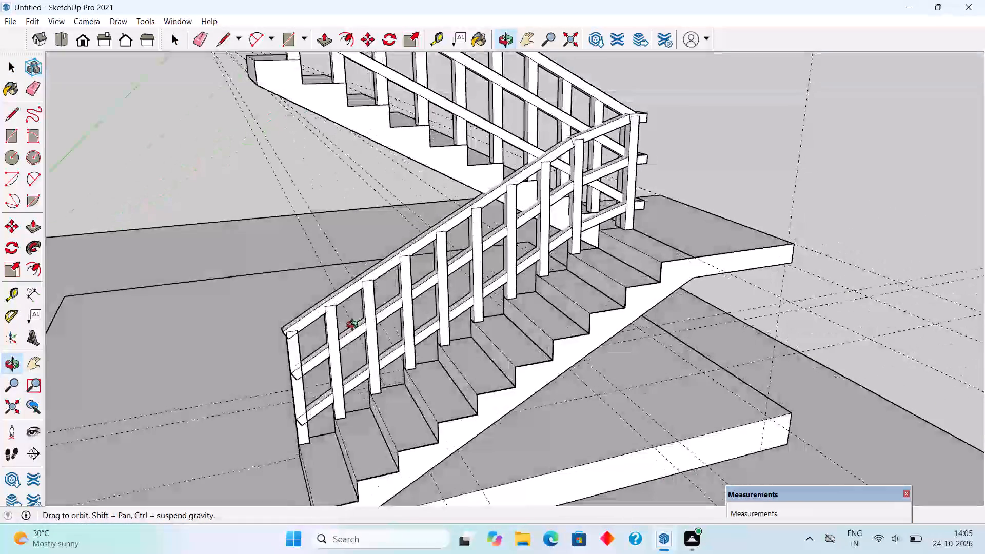
pyautogui.moveTo(354, 326); pyautogui.dragTo(356, 326, button='middle')
pyautogui.scroll(6, 333, 371)
pyautogui.tripleClick(340, 381)
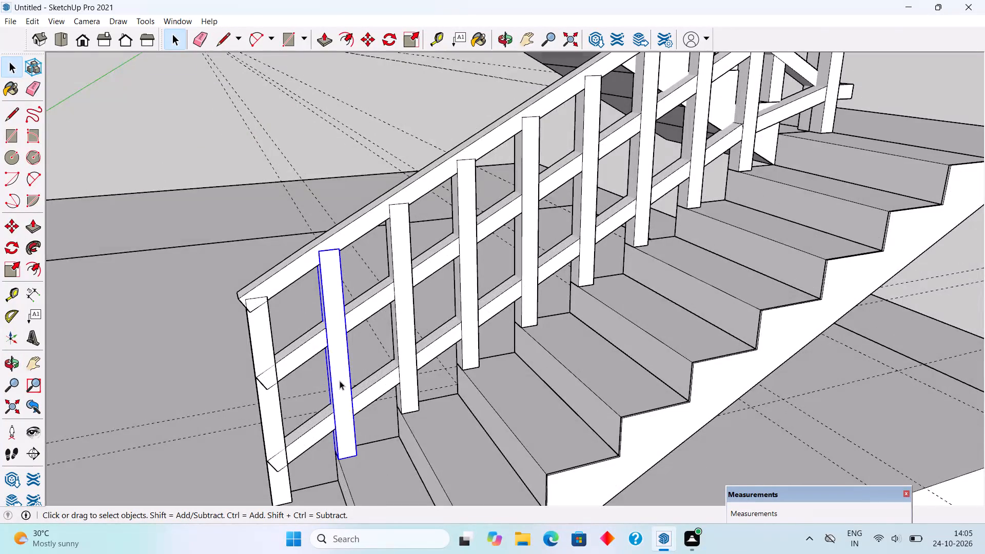
pyautogui.press('p')
pyautogui.click(341, 380)
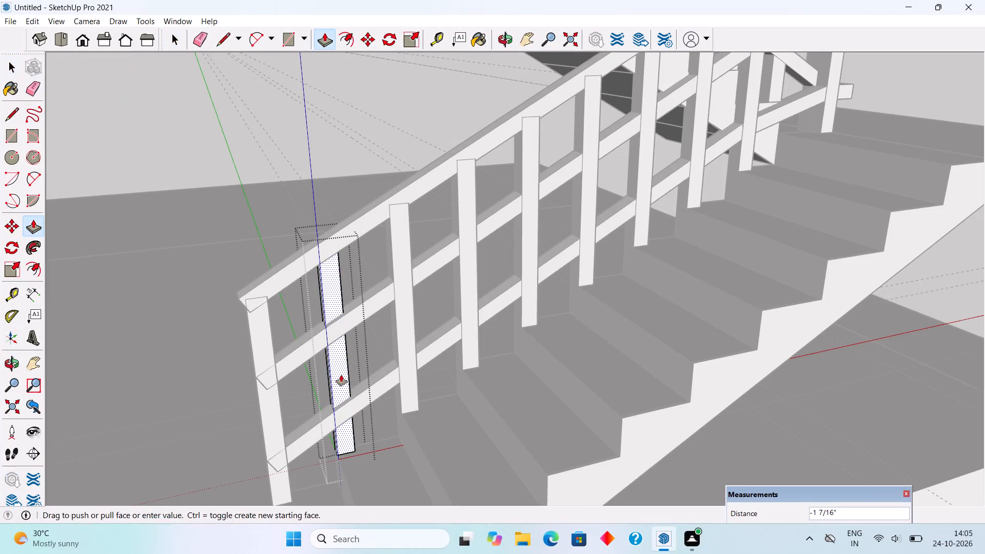
pyautogui.write('1"')
pyautogui.press('Return')
pyautogui.moveTo(330, 391); pyautogui.dragTo(341, 389, button='middle')
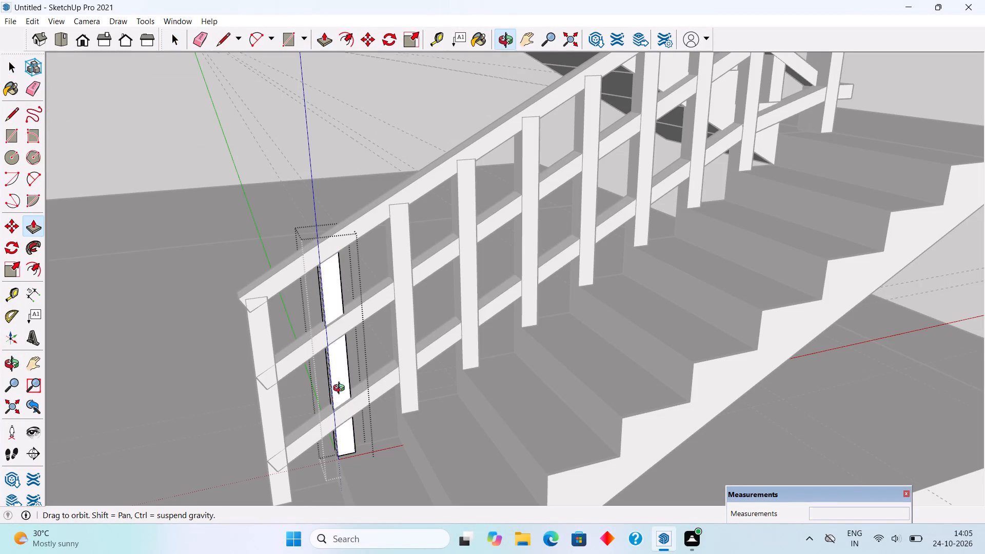
pyautogui.moveTo(341, 389); pyautogui.dragTo(437, 338, button='middle')
pyautogui.click(359, 403)
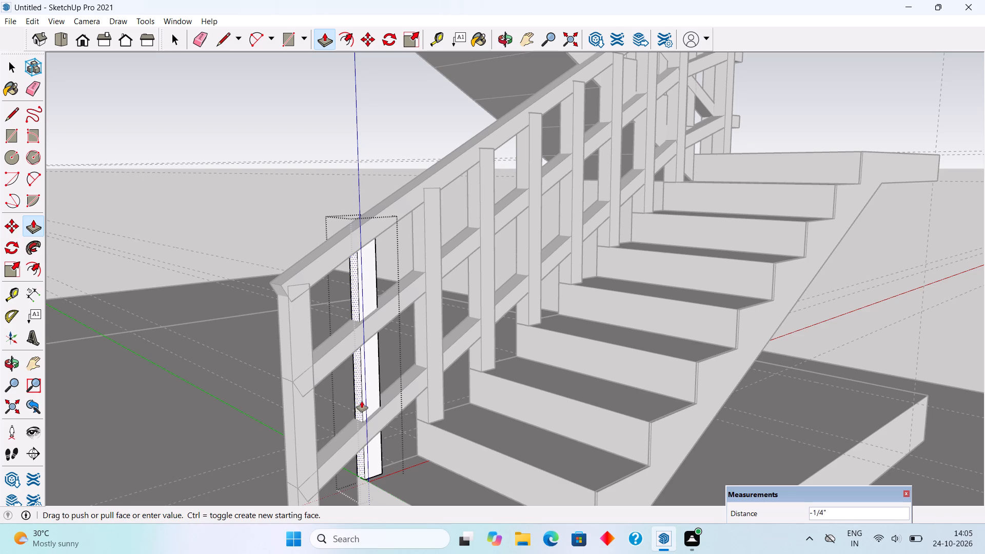
pyautogui.write('1"')
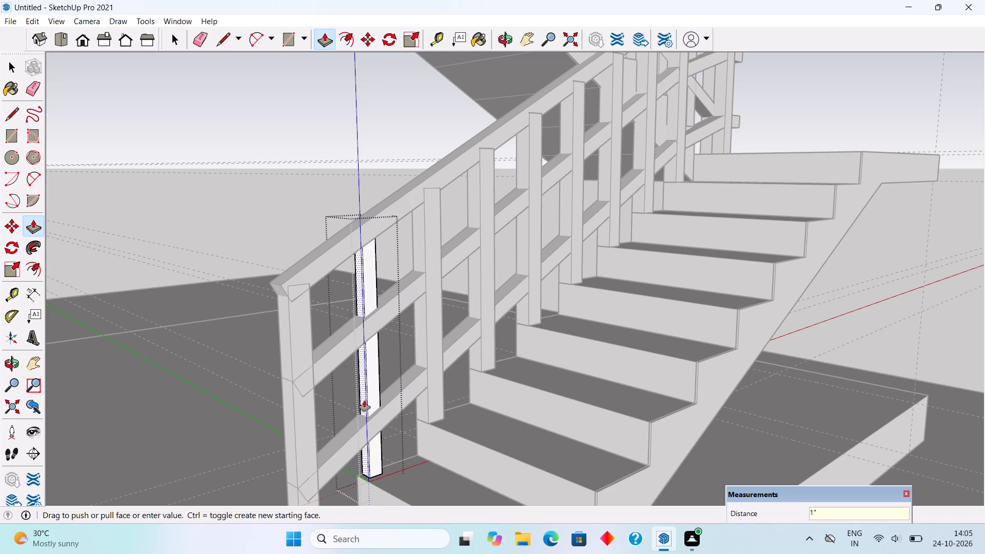
pyautogui.press('Return')
pyautogui.press('space')
pyautogui.scroll(-3, 365, 402)
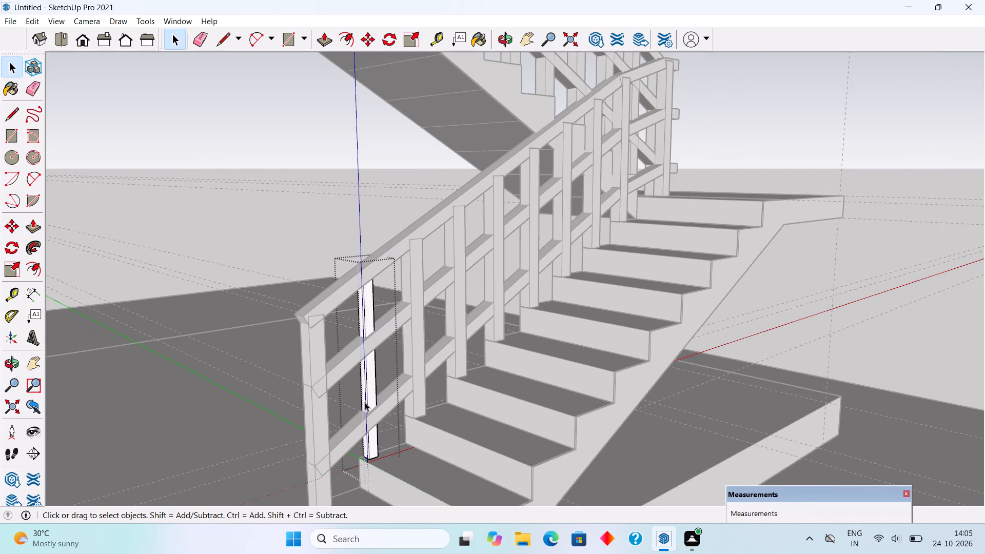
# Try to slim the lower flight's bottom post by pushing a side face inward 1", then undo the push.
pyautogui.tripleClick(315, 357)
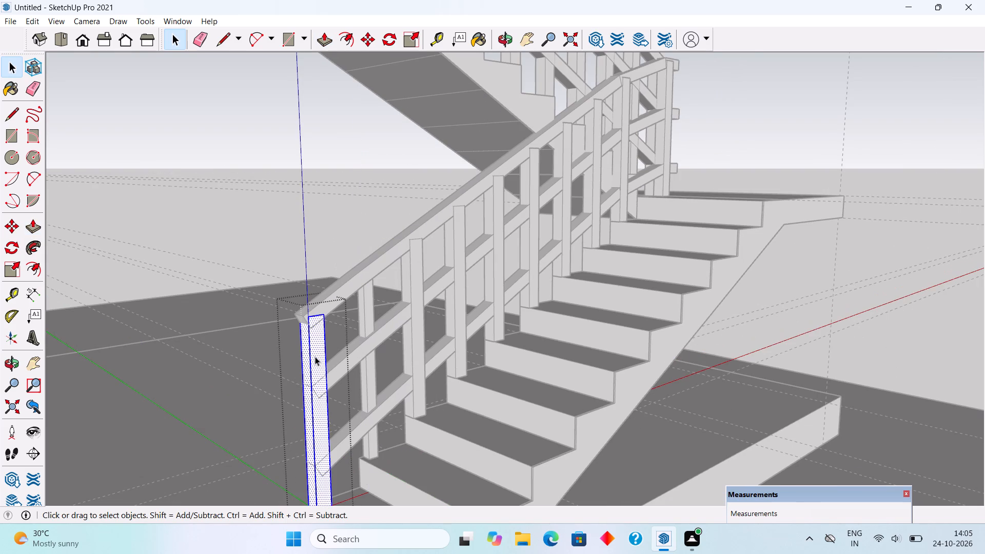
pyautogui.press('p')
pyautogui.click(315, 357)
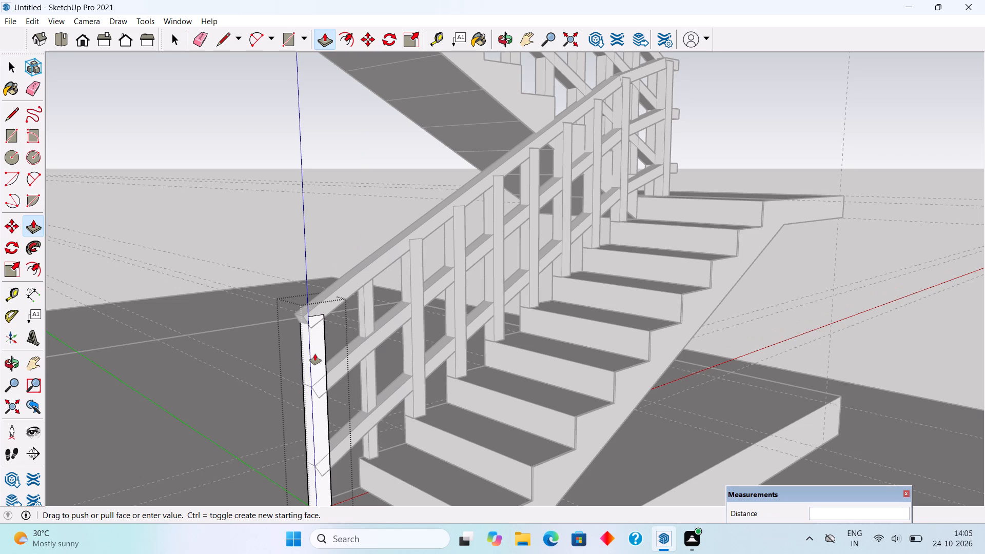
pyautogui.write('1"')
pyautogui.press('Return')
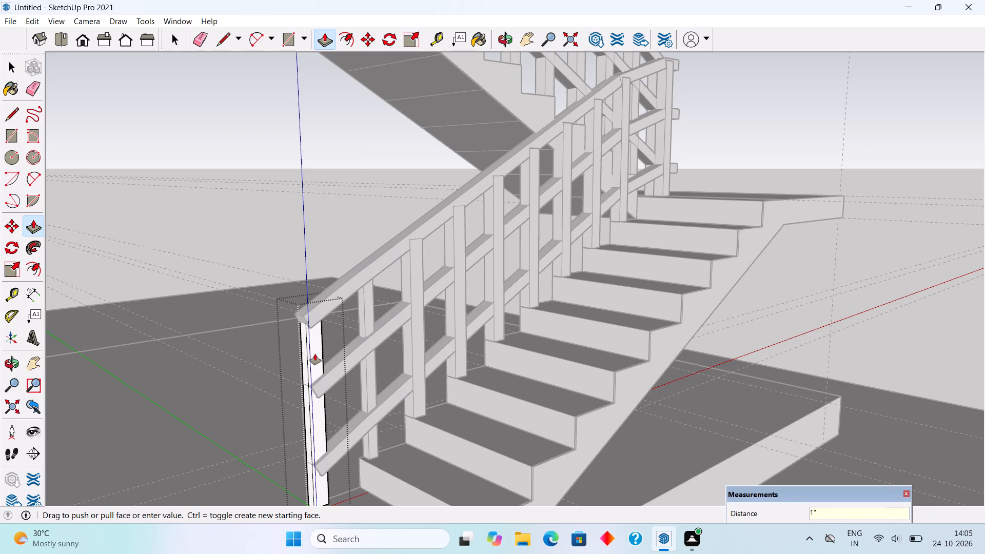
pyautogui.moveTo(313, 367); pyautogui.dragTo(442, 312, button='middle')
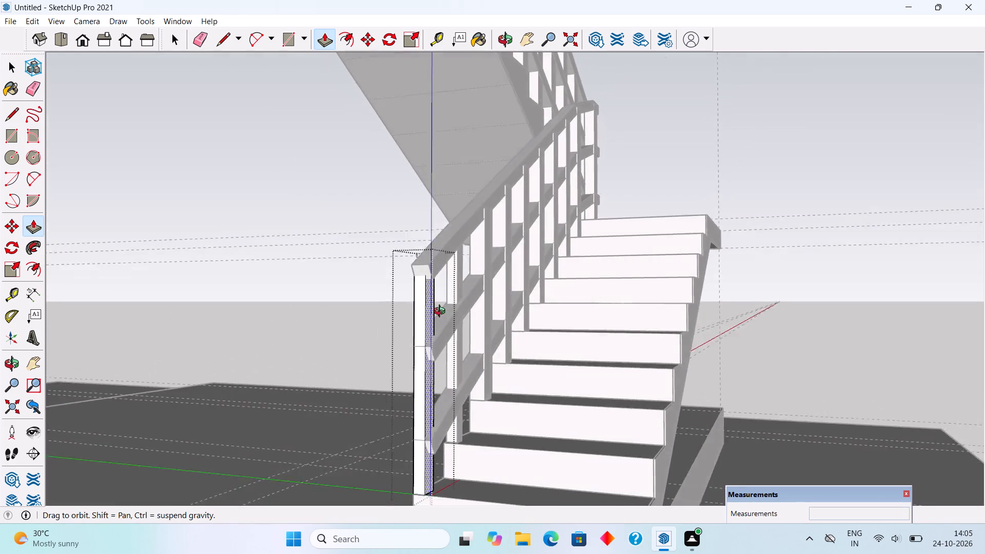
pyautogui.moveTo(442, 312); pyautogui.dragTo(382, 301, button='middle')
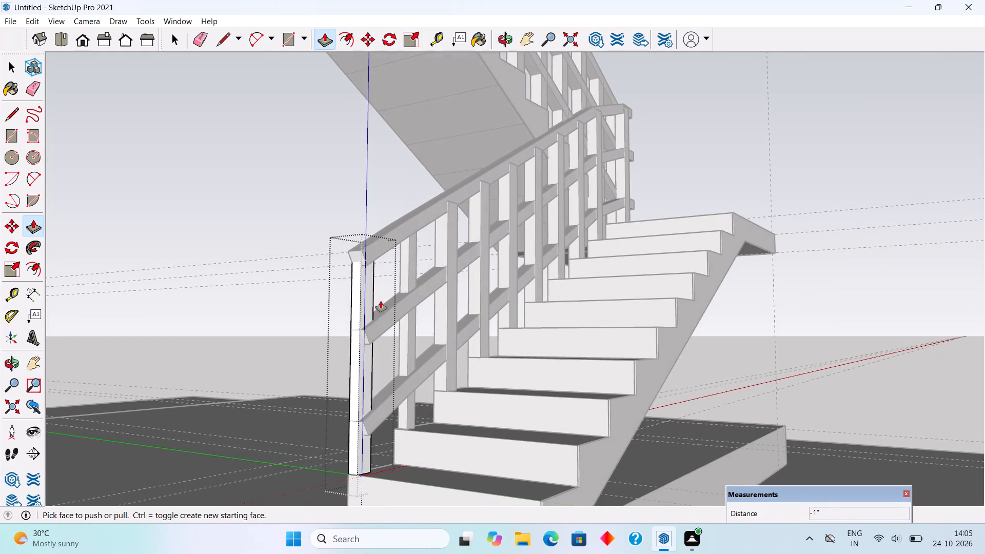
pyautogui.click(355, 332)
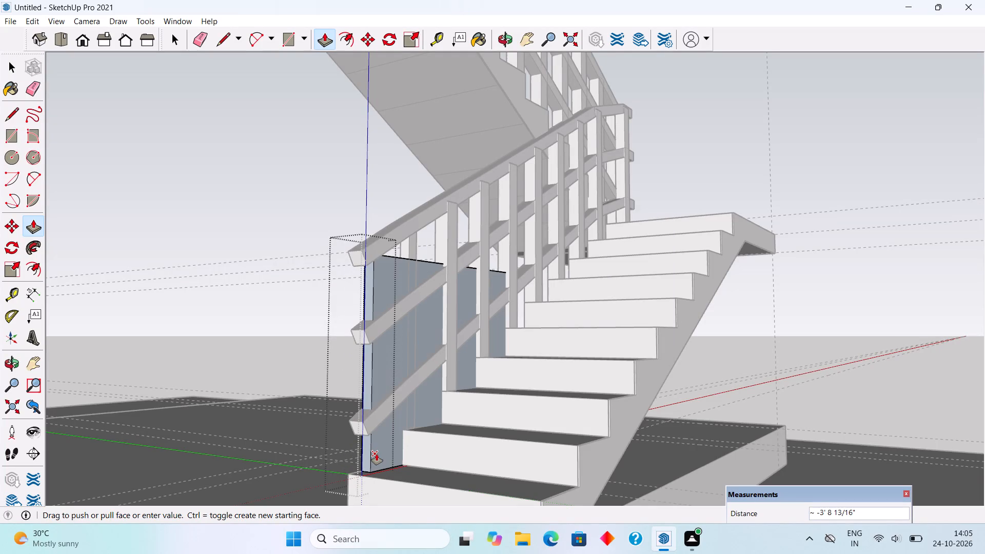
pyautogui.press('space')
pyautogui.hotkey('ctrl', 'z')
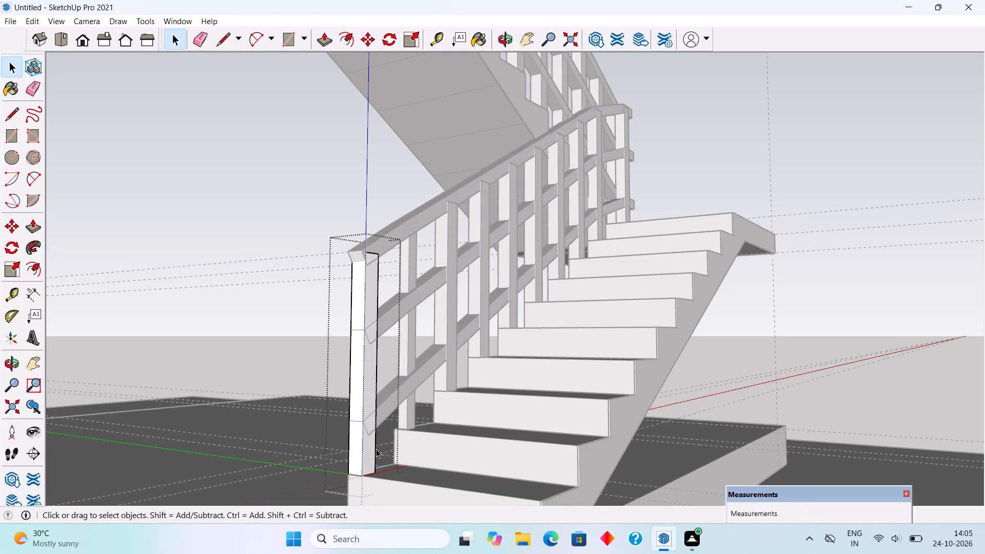
# Pull the step-side face of the lower flight's bottom post outward 1".
pyautogui.moveTo(371, 430); pyautogui.dragTo(354, 459, button='middle')
pyautogui.scroll(4, 356, 428)
pyautogui.doubleClick(351, 403)
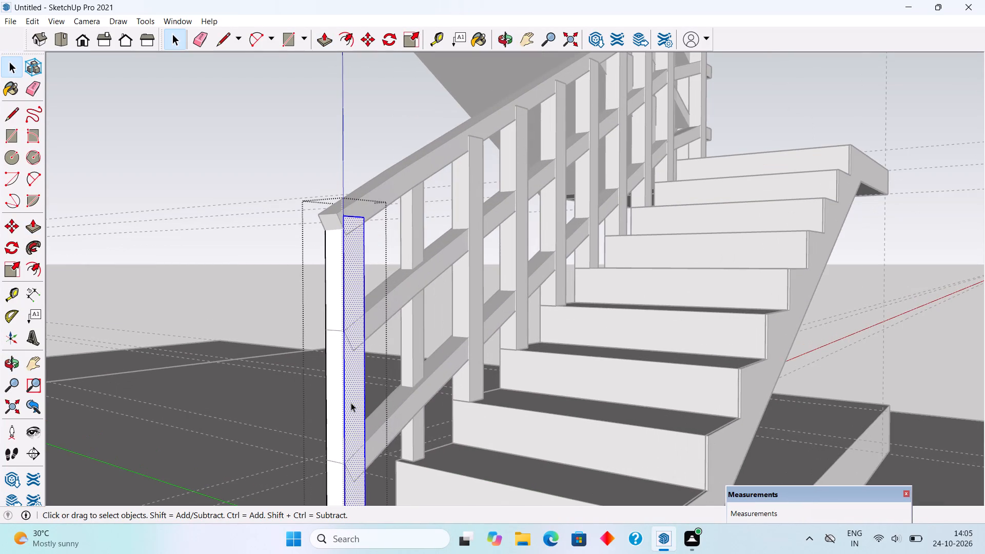
pyautogui.press('p')
pyautogui.click(353, 397)
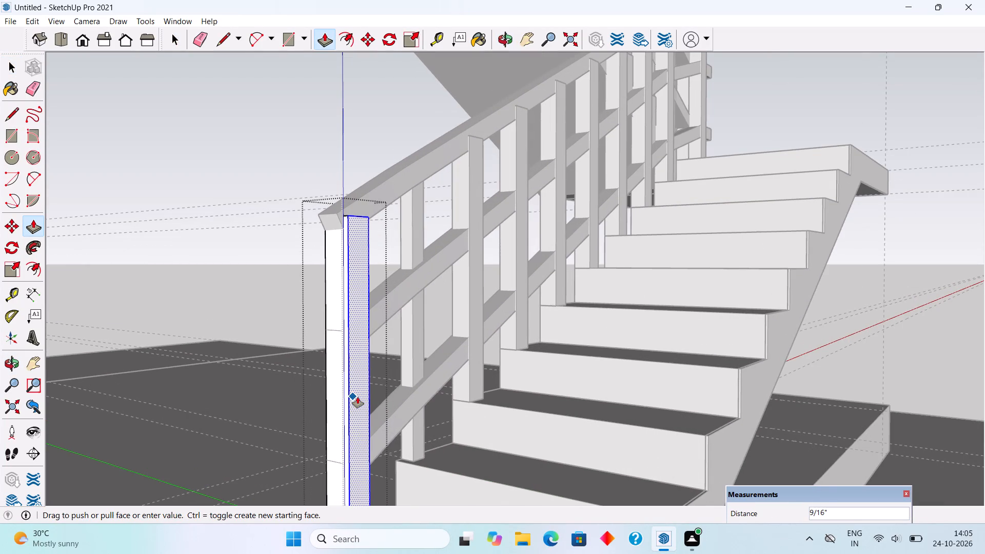
pyautogui.write('1"')
pyautogui.press('Return')
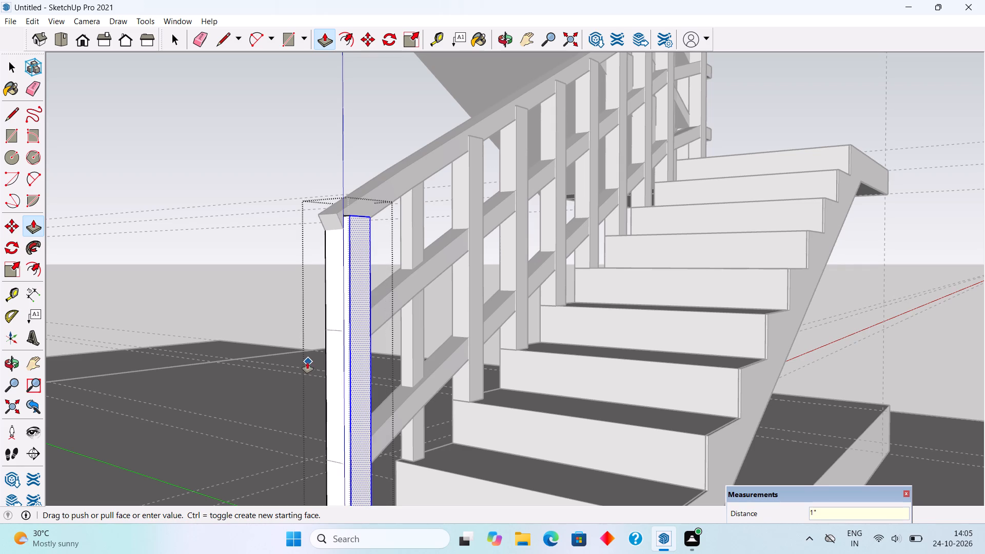
# Raise the top face of the bottom post about 11/16" beneath the handrail.
pyautogui.moveTo(308, 378); pyautogui.dragTo(323, 489, button='middle')
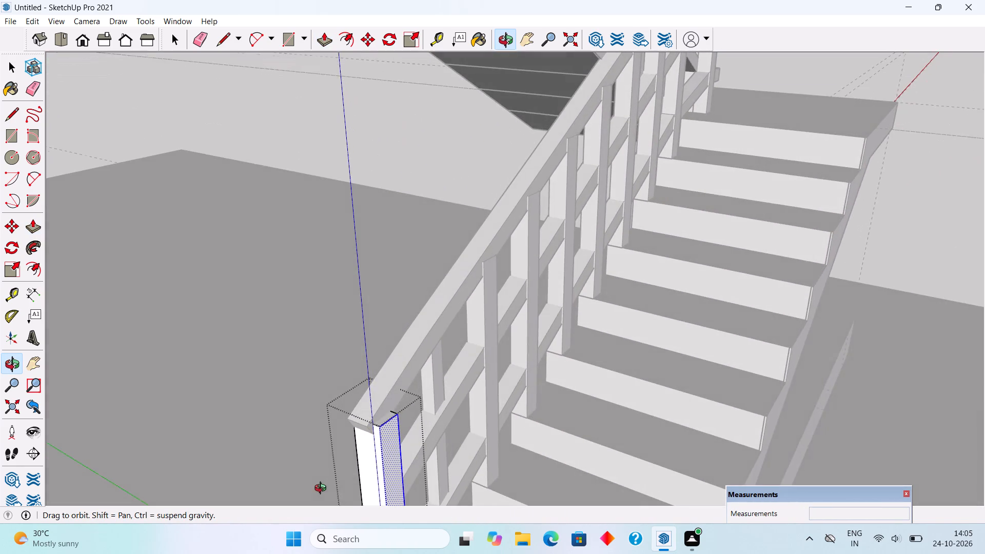
pyautogui.moveTo(323, 489); pyautogui.dragTo(323, 488, button='middle')
pyautogui.scroll(4, 375, 411)
pyautogui.press('space')
pyautogui.scroll(5, 384, 428)
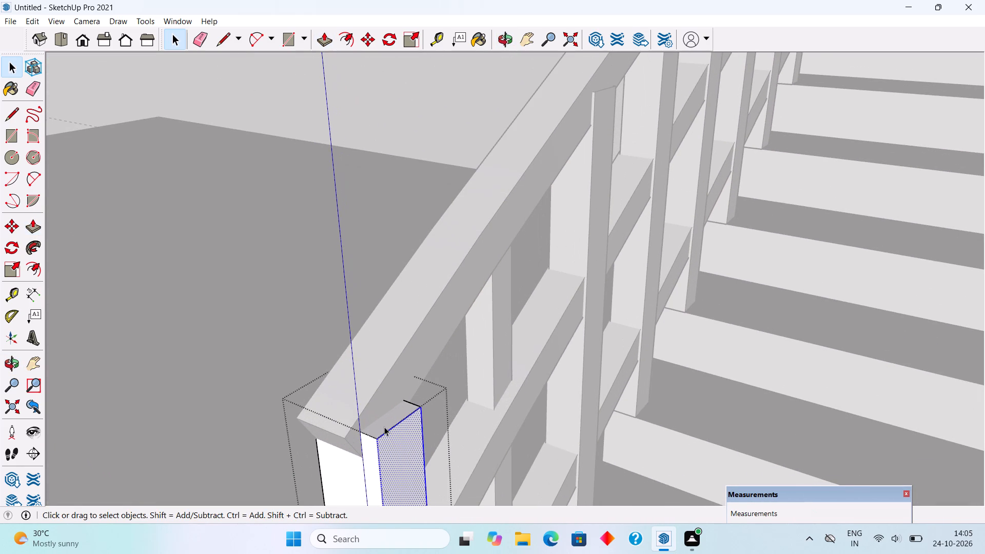
pyautogui.click(384, 427)
pyautogui.press('p')
pyautogui.click(384, 427)
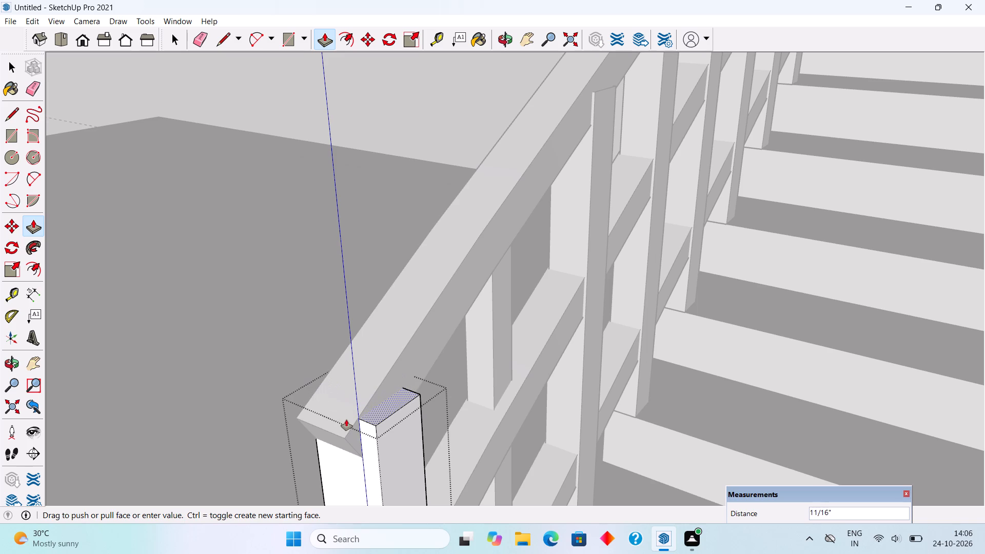
pyautogui.click(346, 420)
# Push the bottom post's step-side face inward 1", followed by a further 1/2".
pyautogui.moveTo(348, 423); pyautogui.dragTo(466, 363, button='middle')
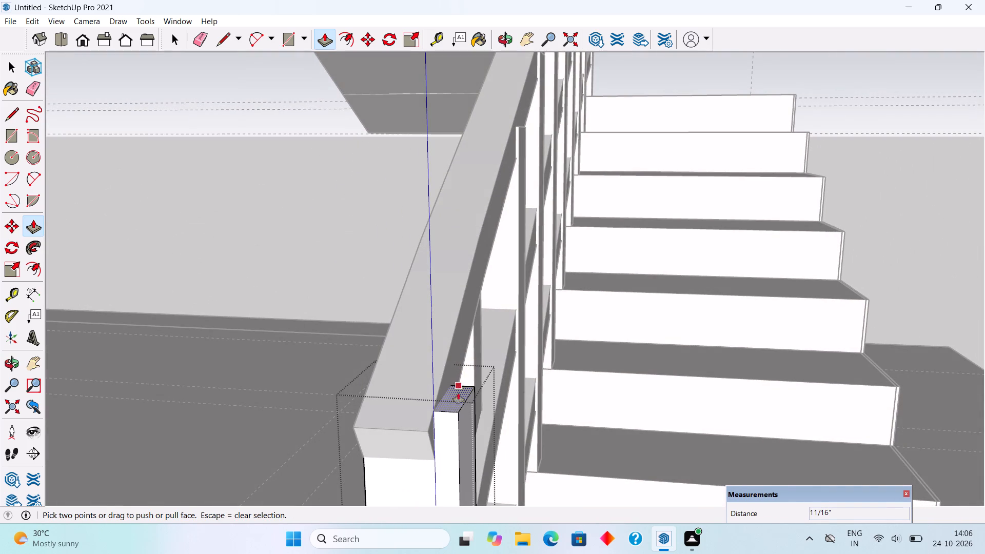
pyautogui.scroll(3, 461, 419)
pyautogui.press('space')
pyautogui.click(464, 418)
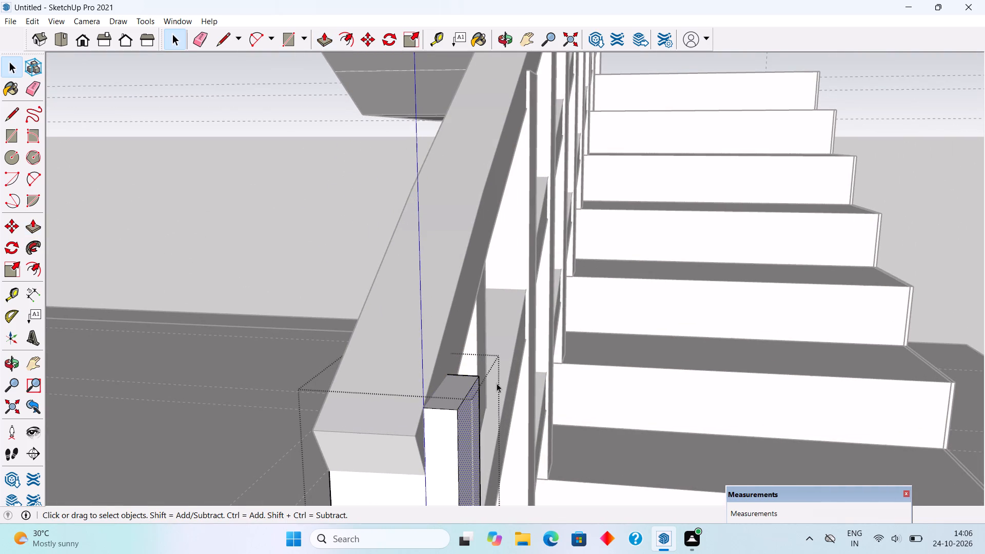
pyautogui.press('p')
pyautogui.click(497, 383)
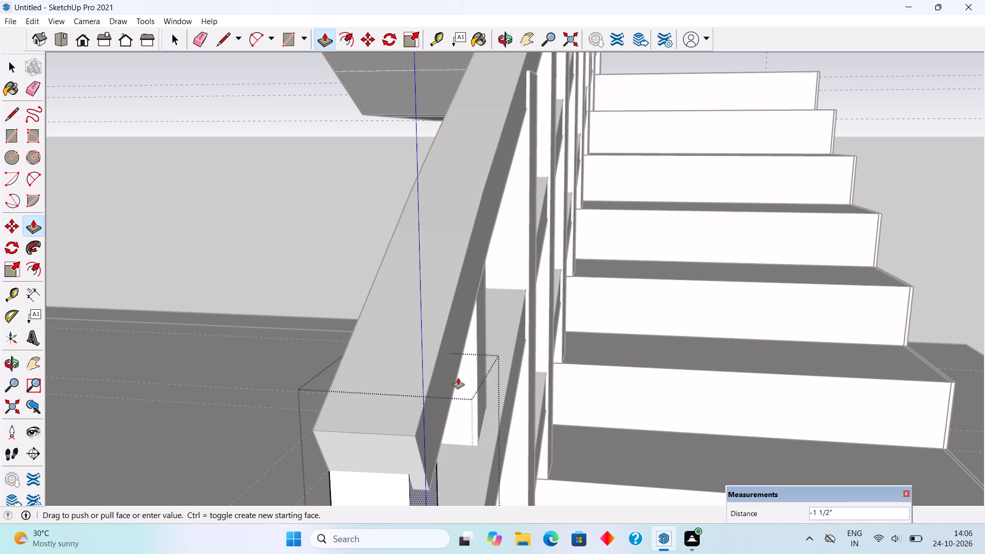
pyautogui.write('1"')
pyautogui.press('Return')
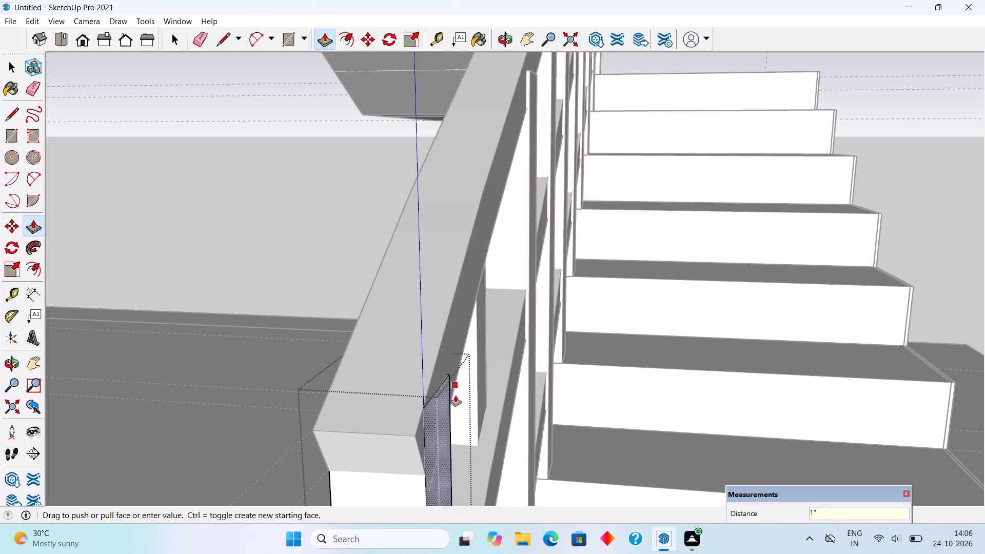
pyautogui.scroll(4, 452, 404)
pyautogui.click(435, 413)
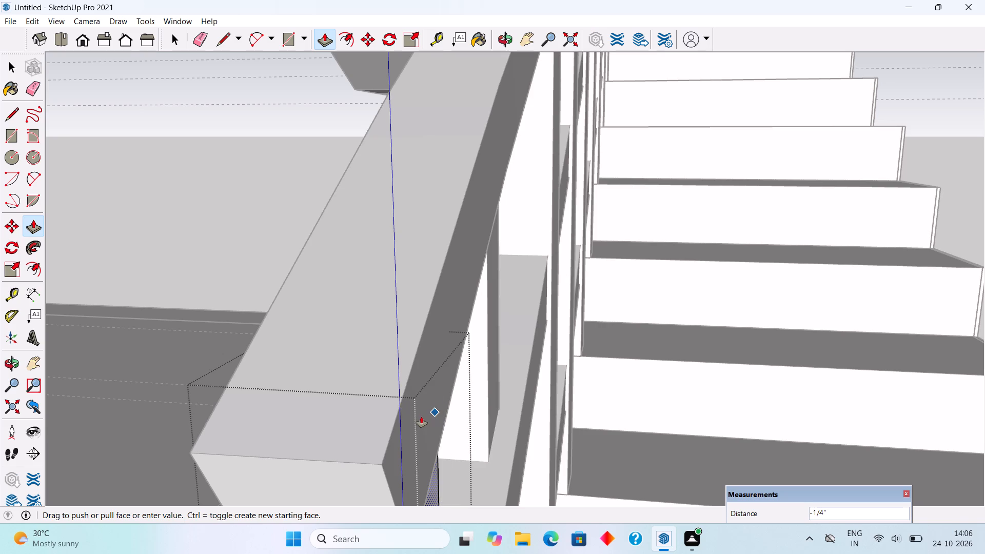
pyautogui.write('.5"')
pyautogui.press('Return')
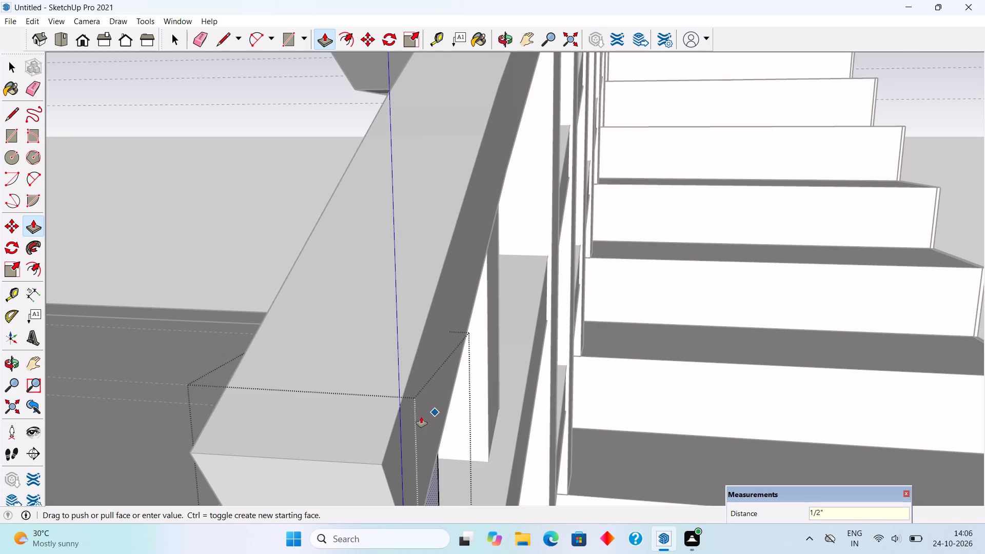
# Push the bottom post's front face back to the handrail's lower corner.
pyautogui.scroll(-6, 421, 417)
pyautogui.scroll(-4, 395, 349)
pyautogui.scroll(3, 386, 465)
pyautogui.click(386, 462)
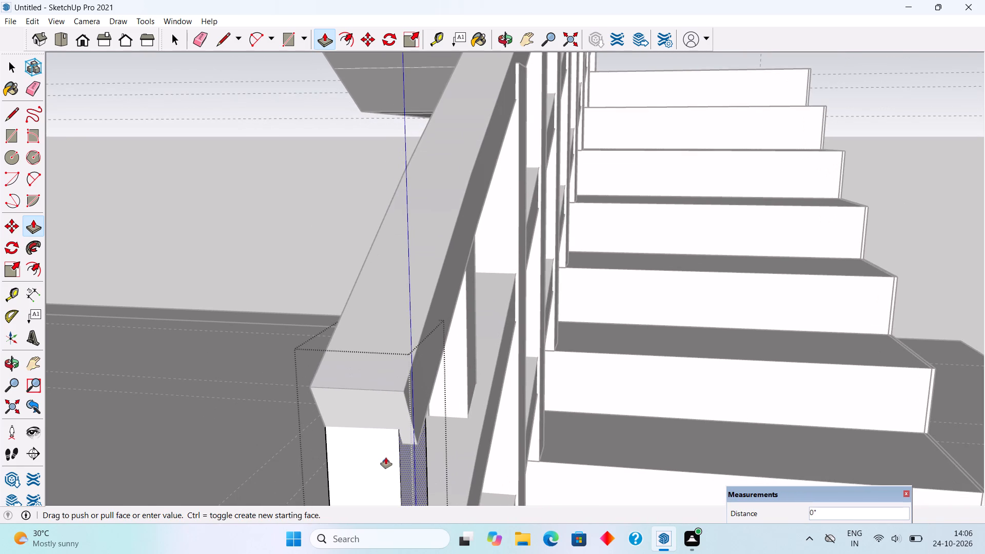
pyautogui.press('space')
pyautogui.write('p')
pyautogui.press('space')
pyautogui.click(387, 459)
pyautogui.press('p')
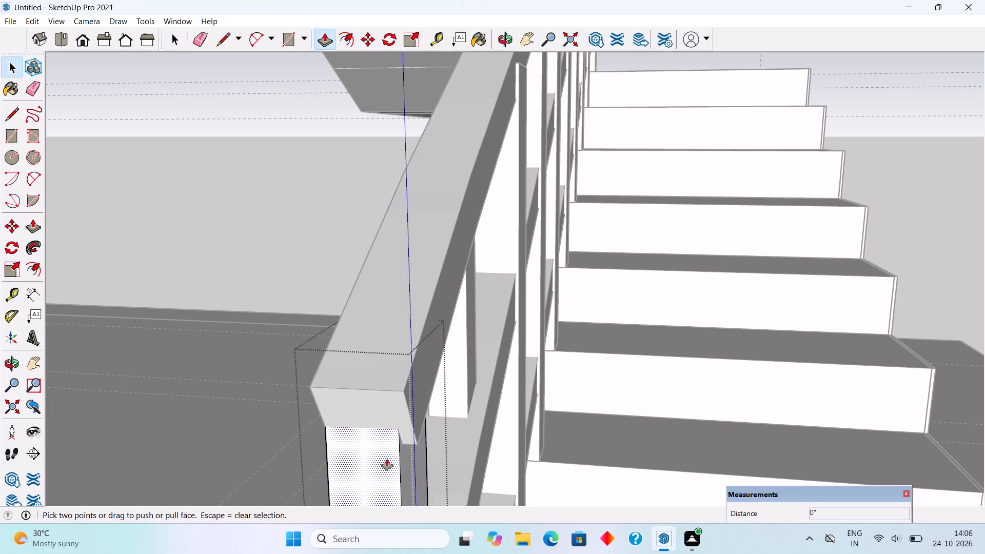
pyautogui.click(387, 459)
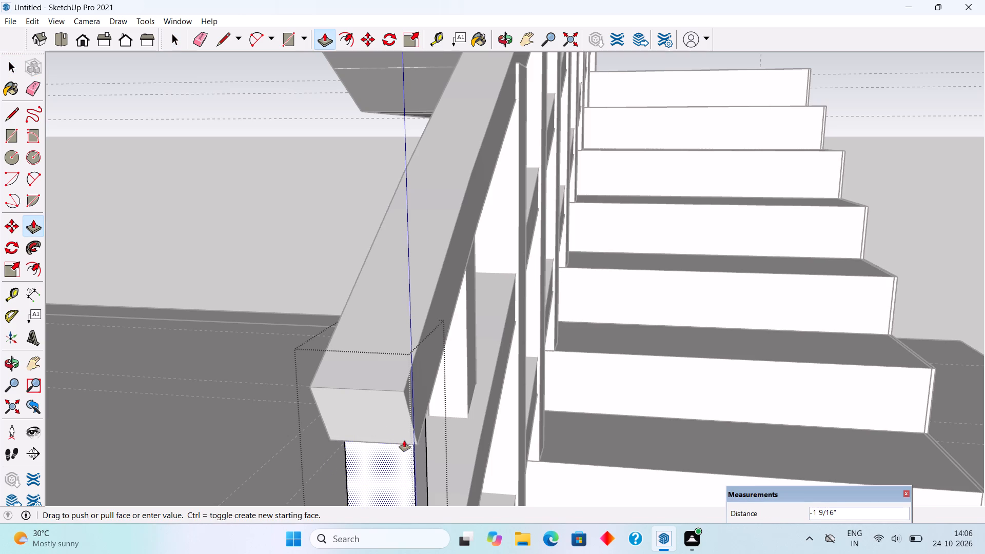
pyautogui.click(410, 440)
# Pull the bottom post's front face forward to the lower corner of the handrail's end, and finish editing the post.
pyautogui.moveTo(393, 413); pyautogui.dragTo(511, 275, button='middle')
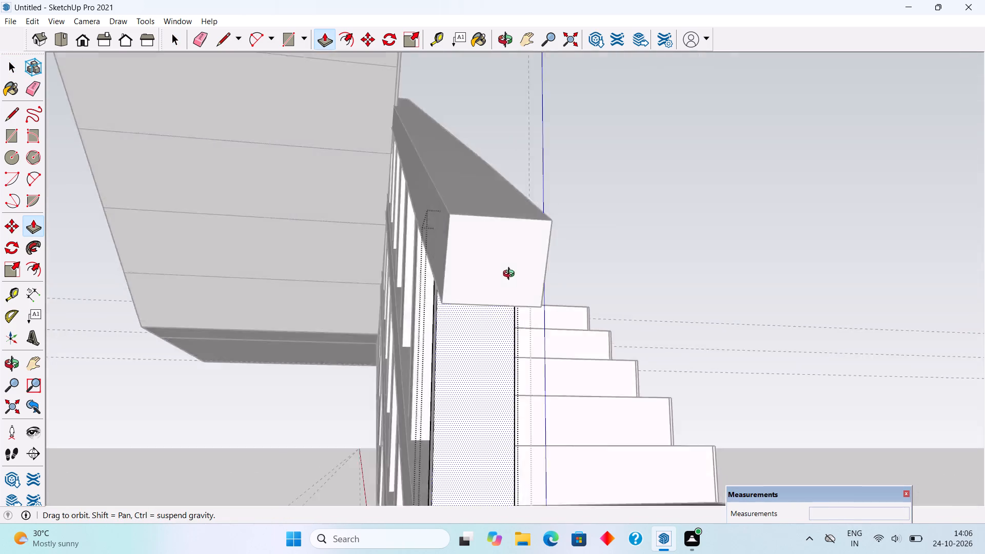
pyautogui.moveTo(511, 275); pyautogui.dragTo(638, 169, button='middle')
pyautogui.click(628, 238)
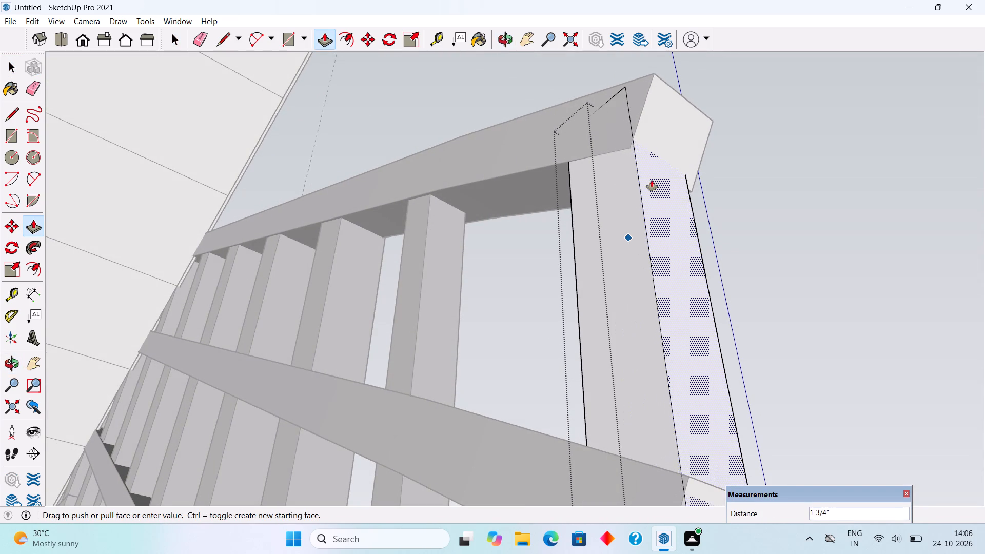
pyautogui.click(627, 143)
pyautogui.press('space')
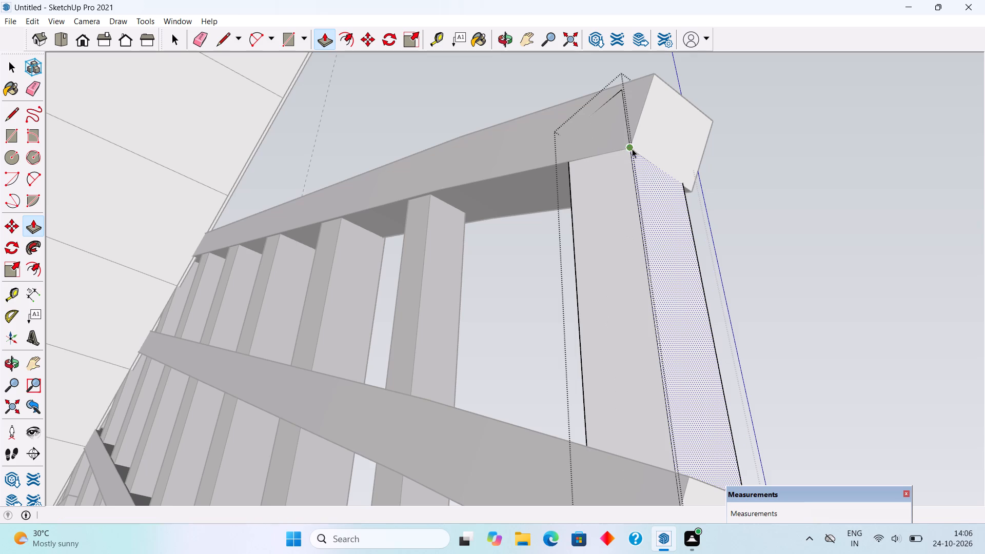
pyautogui.click(765, 175)
pyautogui.moveTo(685, 165); pyautogui.dragTo(588, 201, button='middle')
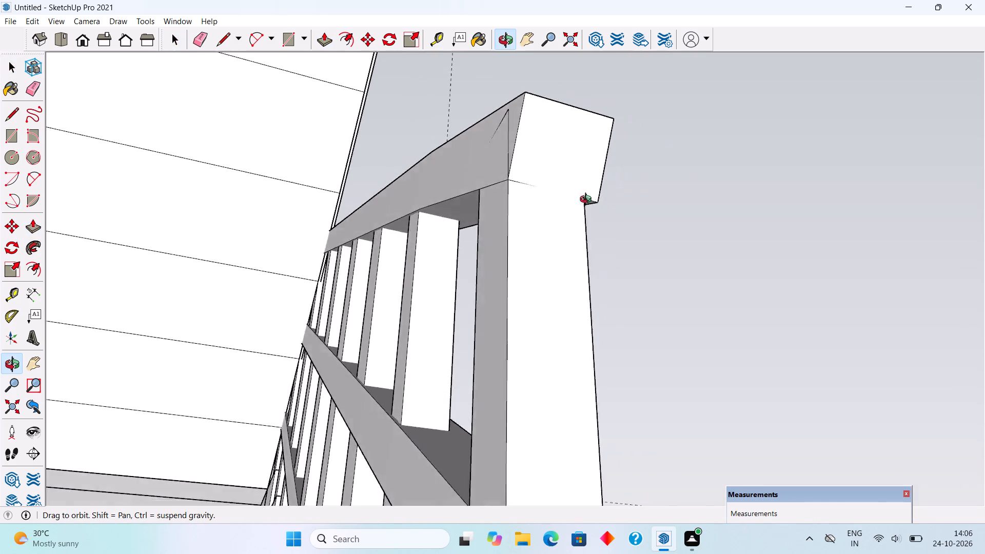
pyautogui.moveTo(588, 201); pyautogui.dragTo(209, 238, button='middle')
pyautogui.scroll(-3, 209, 238)
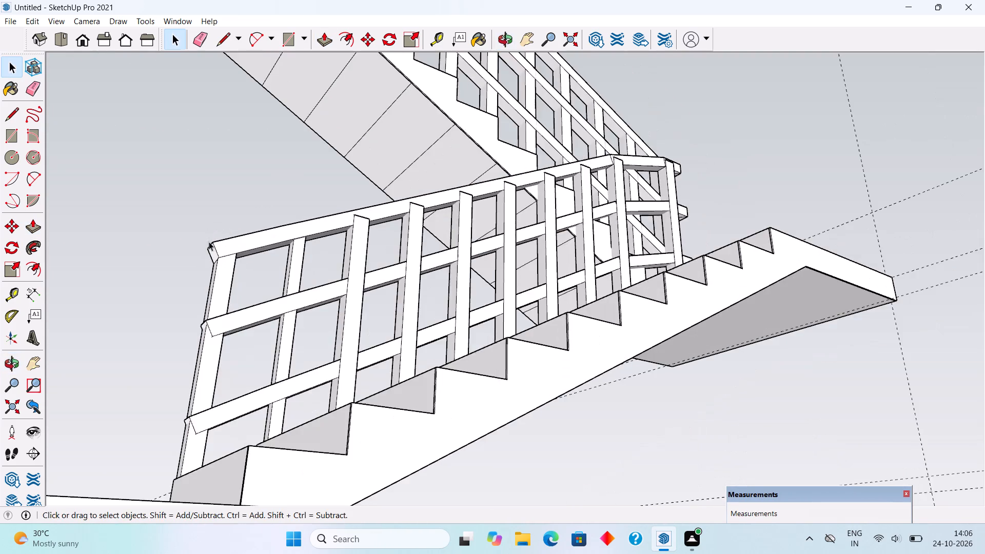
pyautogui.scroll(-4, 265, 247)
pyautogui.moveTo(270, 244); pyautogui.dragTo(170, 433, button='middle')
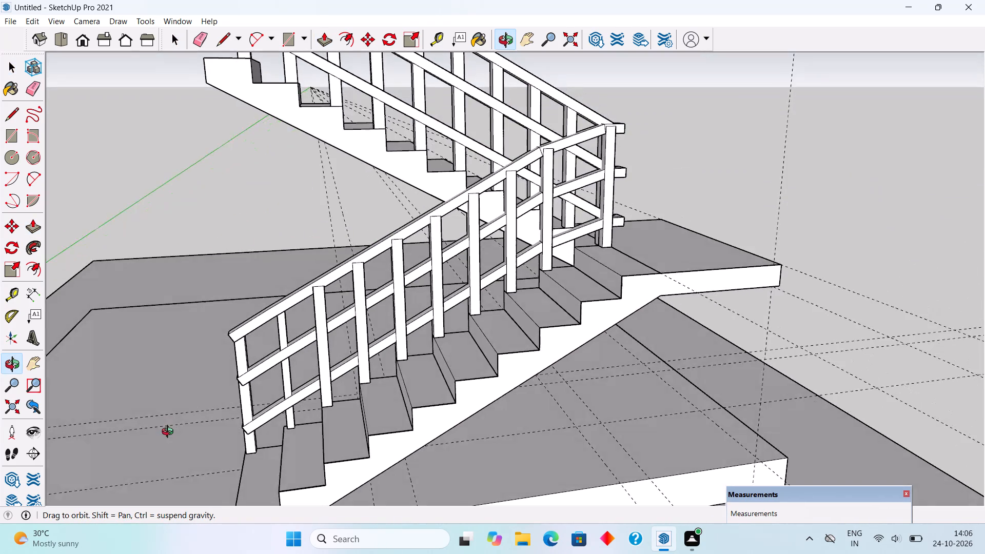
pyautogui.moveTo(170, 433); pyautogui.dragTo(170, 433, button='middle')
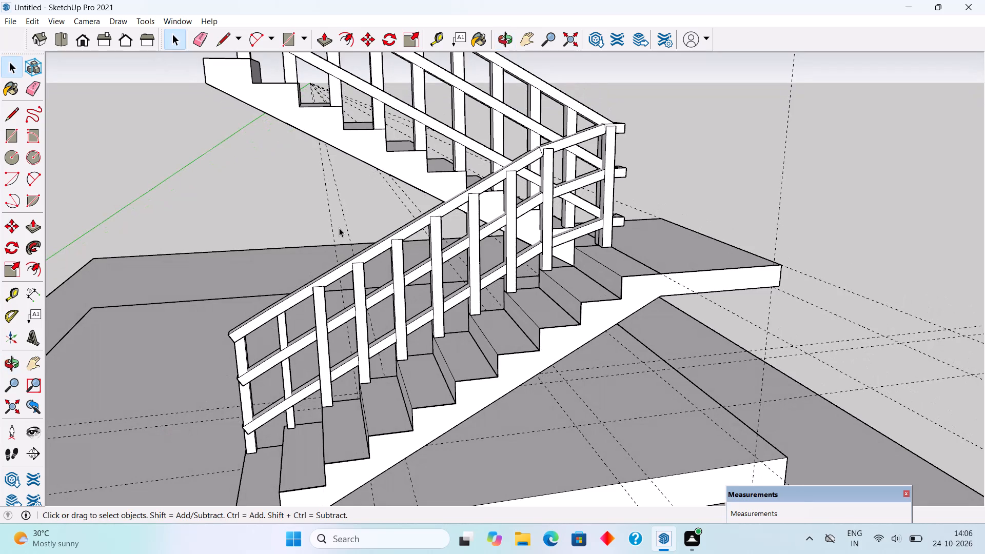
# Push the bottom post's face that looks toward the second post inward 1".
pyautogui.scroll(1, 330, 321)
pyautogui.moveTo(327, 329); pyautogui.dragTo(311, 334, button='middle')
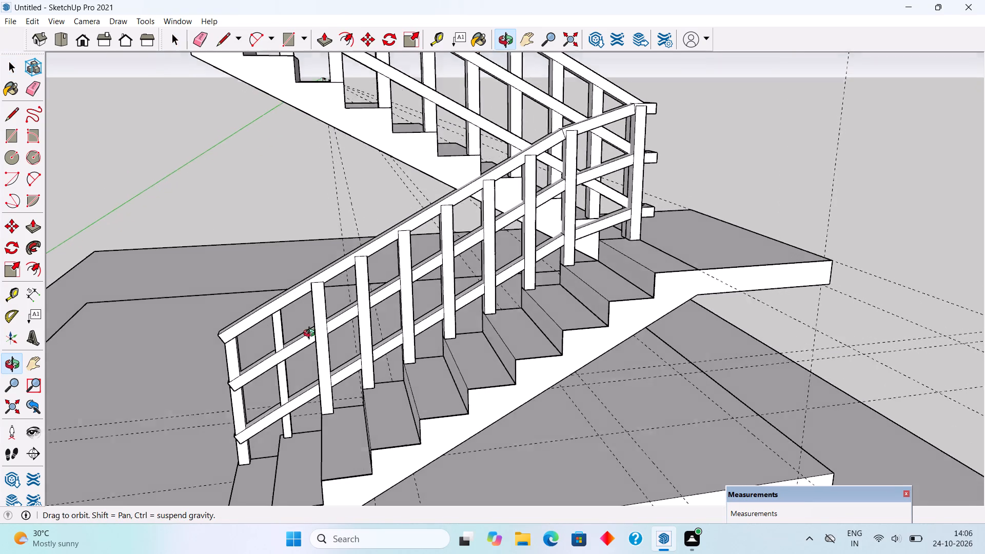
pyautogui.moveTo(311, 334); pyautogui.dragTo(258, 357, button='middle')
pyautogui.scroll(10, 258, 359)
pyautogui.tripleClick(260, 377)
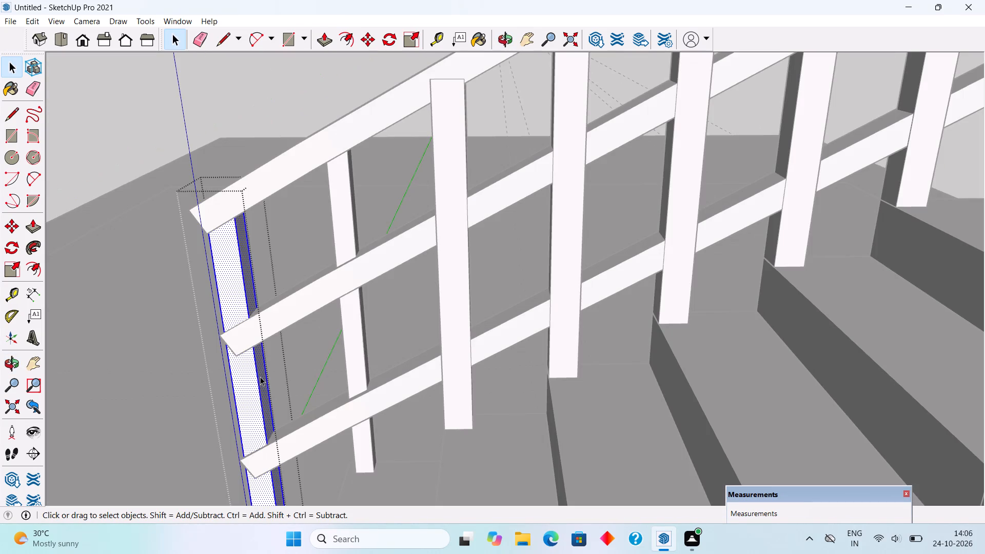
pyautogui.press('p')
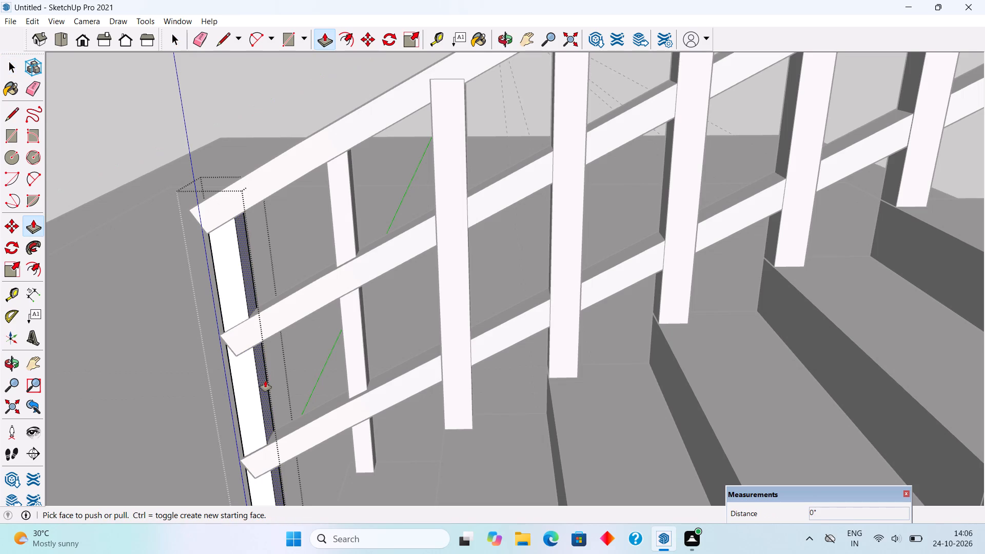
pyautogui.click(265, 381)
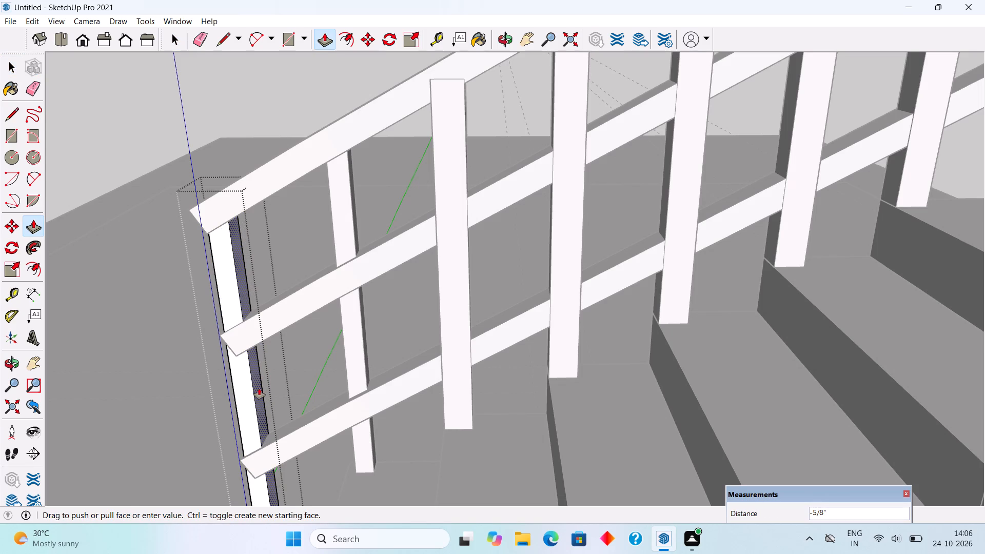
pyautogui.write('1"')
pyautogui.press('Return')
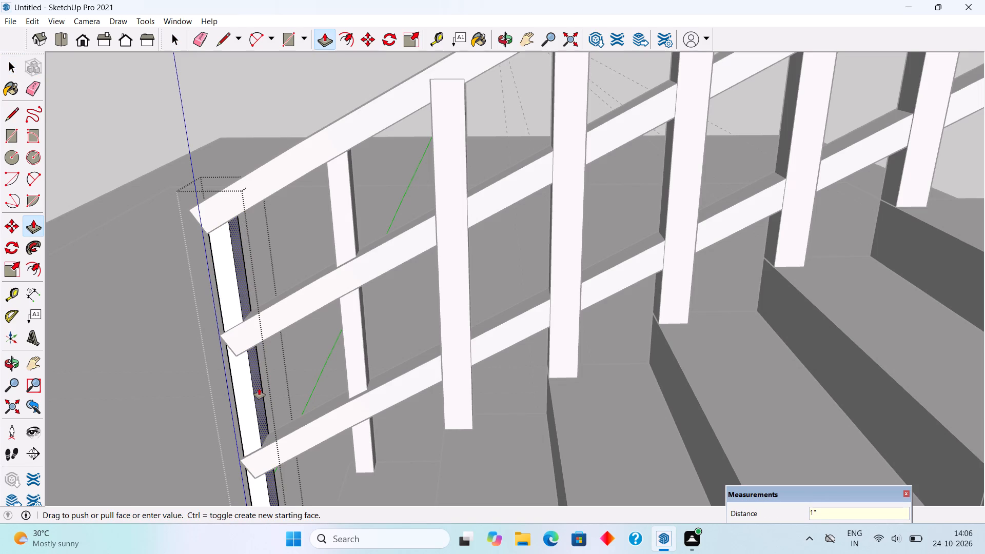
pyautogui.press('space')
# Slim the lower flight's third post from the bottom by pushing two adjacent side faces inward 1" each.
pyautogui.moveTo(471, 273); pyautogui.dragTo(703, 261, button='middle')
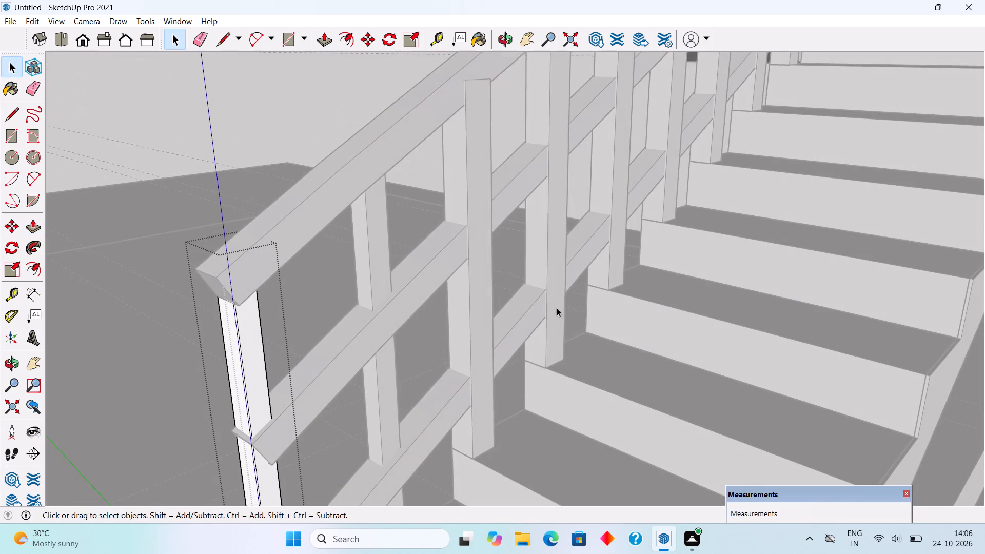
pyautogui.scroll(3, 453, 334)
pyautogui.tripleClick(466, 318)
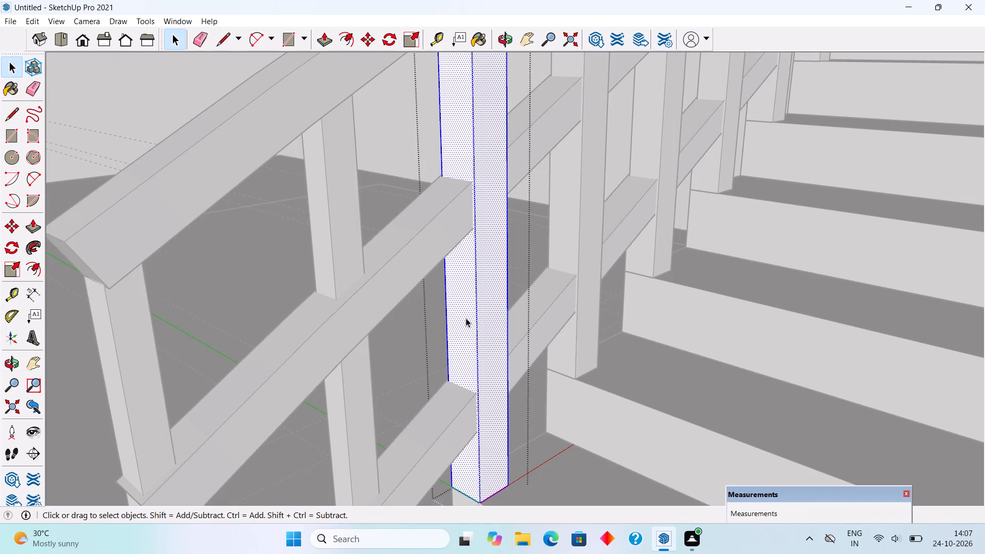
pyautogui.press('p')
pyautogui.click(469, 313)
pyautogui.press('1')
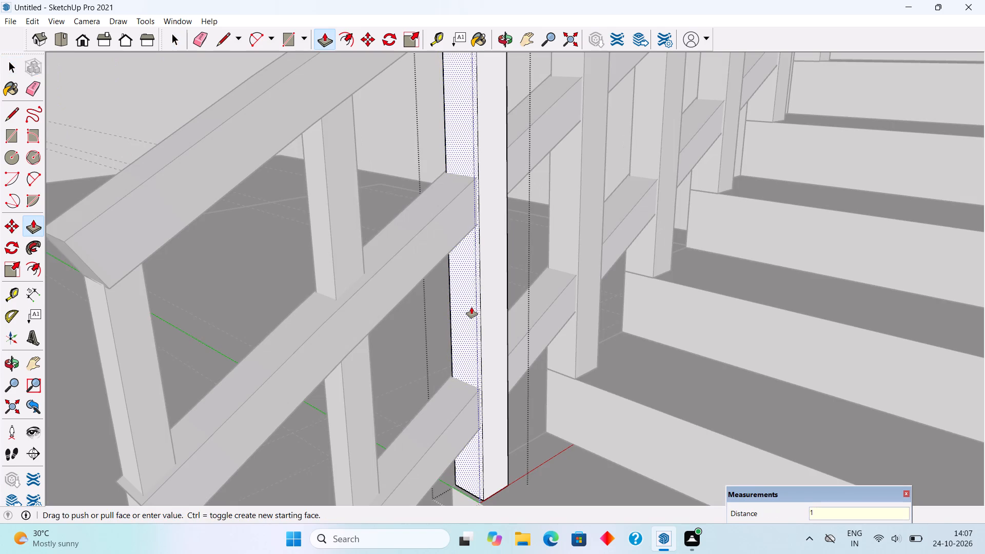
pyautogui.hotkey('shift', '"')
pyautogui.press('Return')
pyautogui.doubleClick(496, 312)
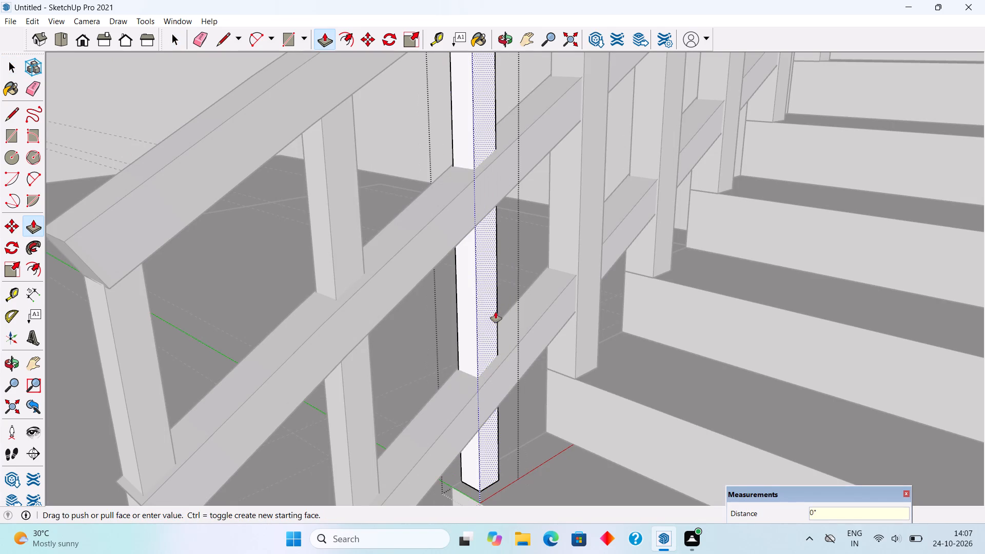
pyautogui.press('space')
pyautogui.click(575, 250)
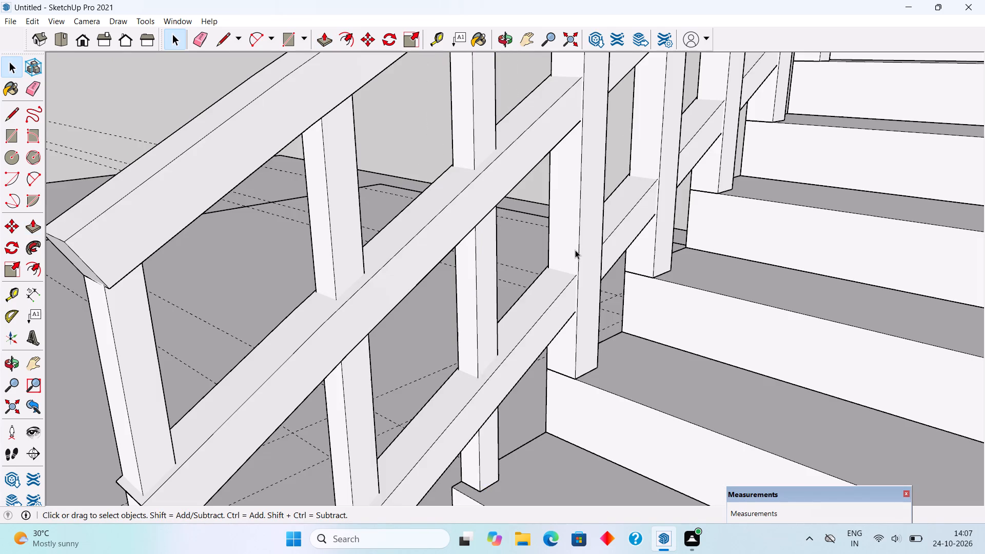
# Slim the lower flight's fourth post from the bottom by pushing two adjacent side faces inward 1" each.
pyautogui.doubleClick(575, 250)
pyautogui.click(575, 250)
pyautogui.press('p')
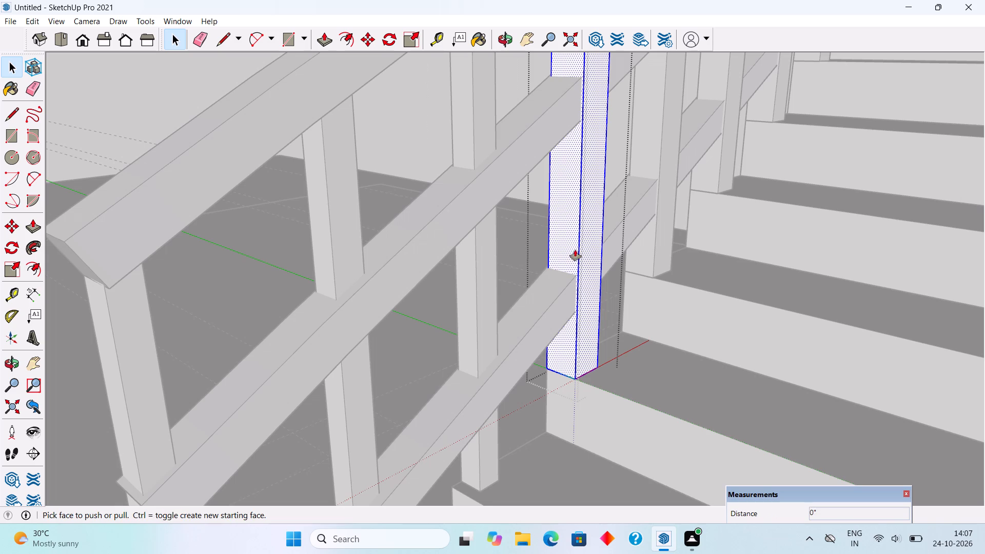
pyautogui.click(575, 247)
pyautogui.press('1')
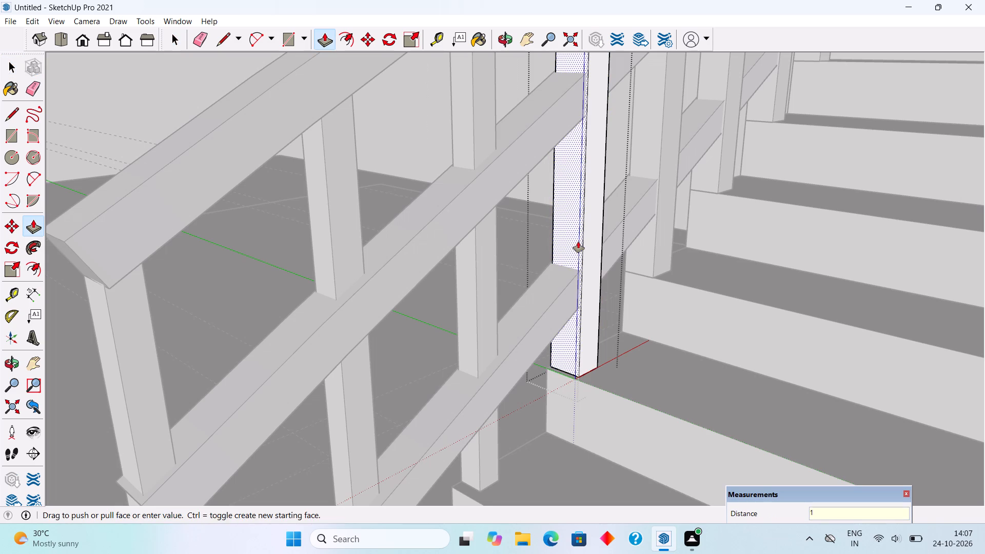
pyautogui.hotkey('shift', '"')
pyautogui.press('Return')
pyautogui.doubleClick(595, 242)
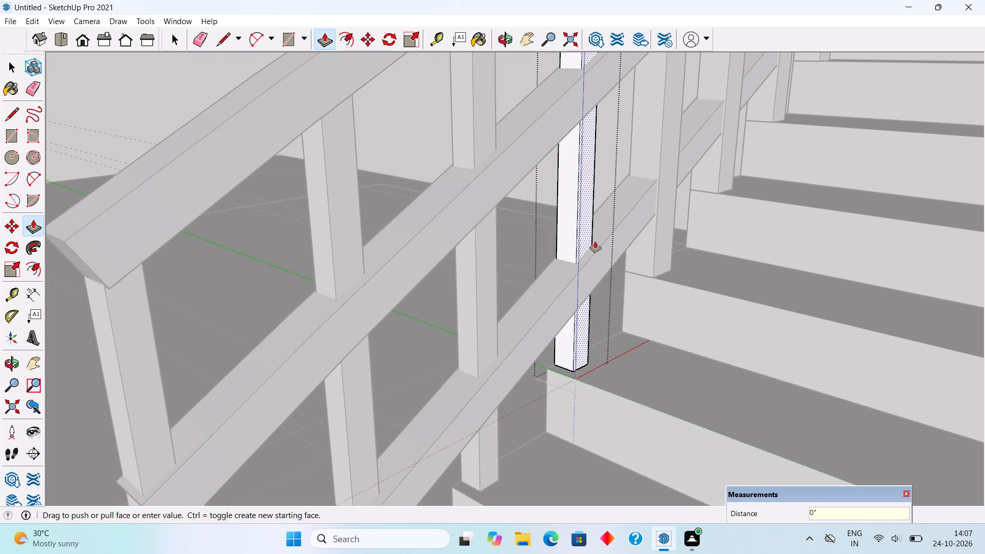
# Slim the lower flight's fifth post from the bottom by pushing two adjacent side faces inward 1" each.
pyautogui.press('space')
pyautogui.scroll(-15, 593, 241)
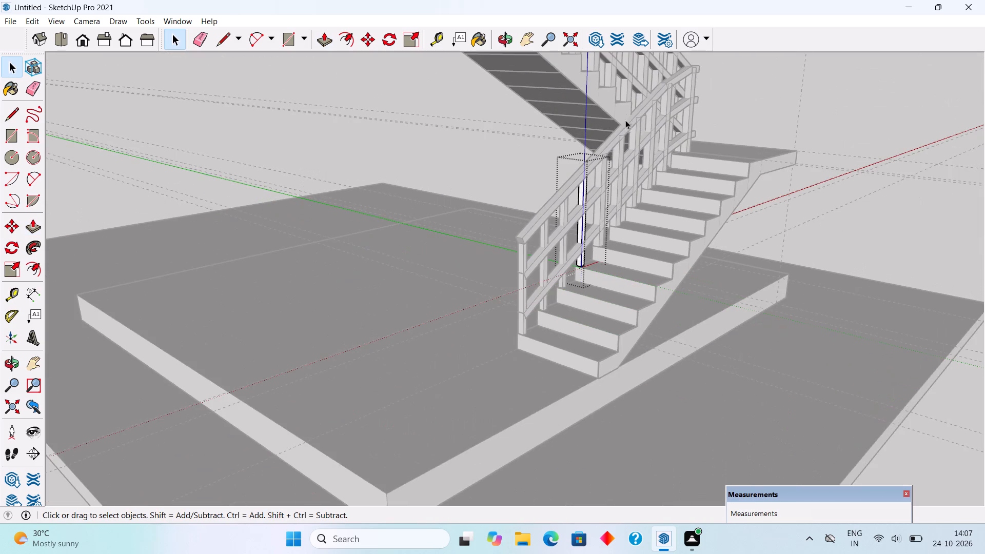
pyautogui.scroll(7, 631, 85)
pyautogui.scroll(3, 653, 157)
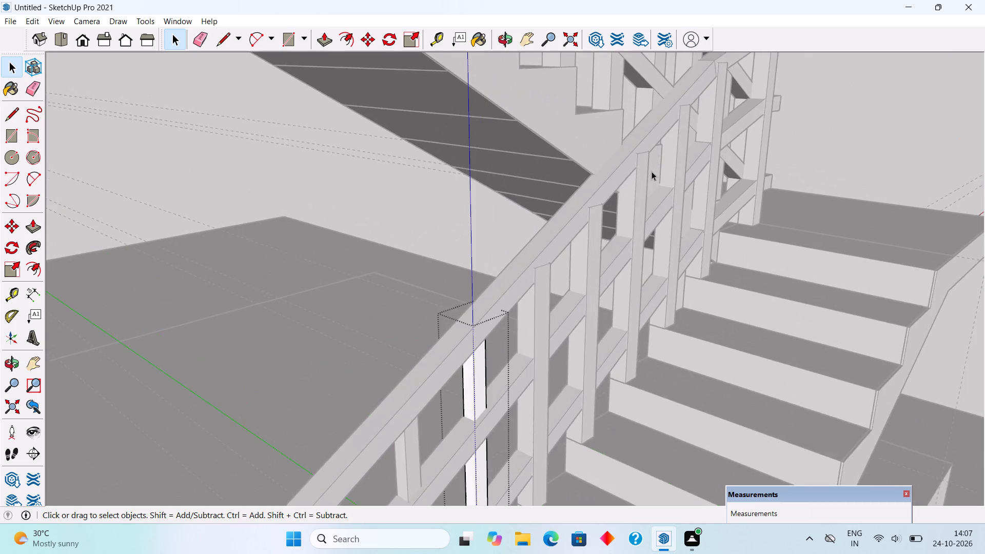
pyautogui.moveTo(645, 193); pyautogui.dragTo(533, 164, button='middle')
pyautogui.tripleClick(477, 327)
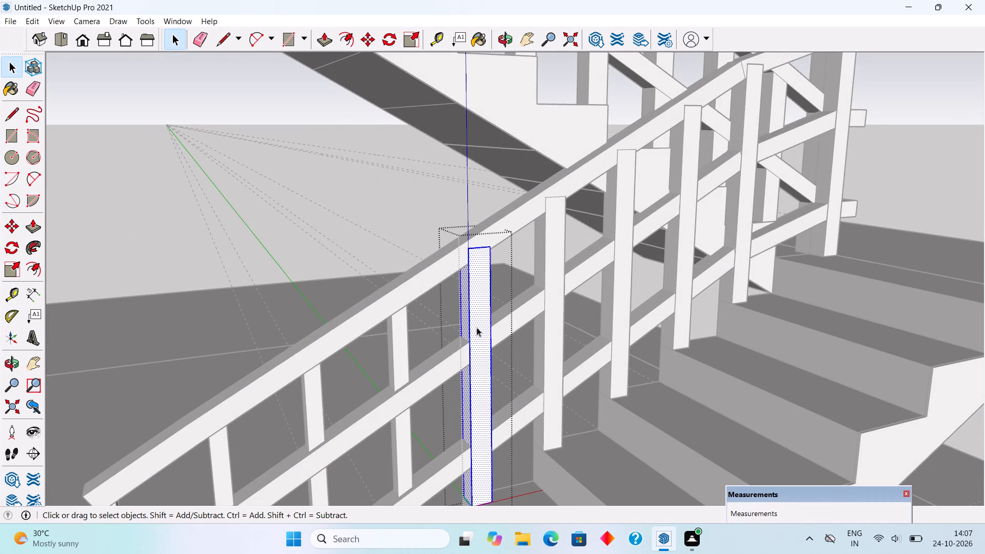
pyautogui.press('p')
pyautogui.click(477, 321)
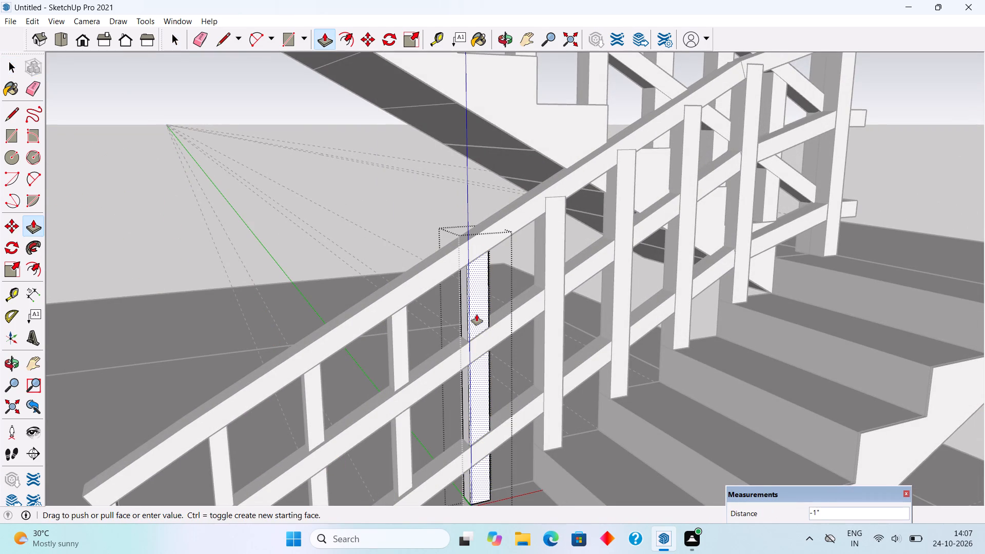
pyautogui.write('1"')
pyautogui.press('Return')
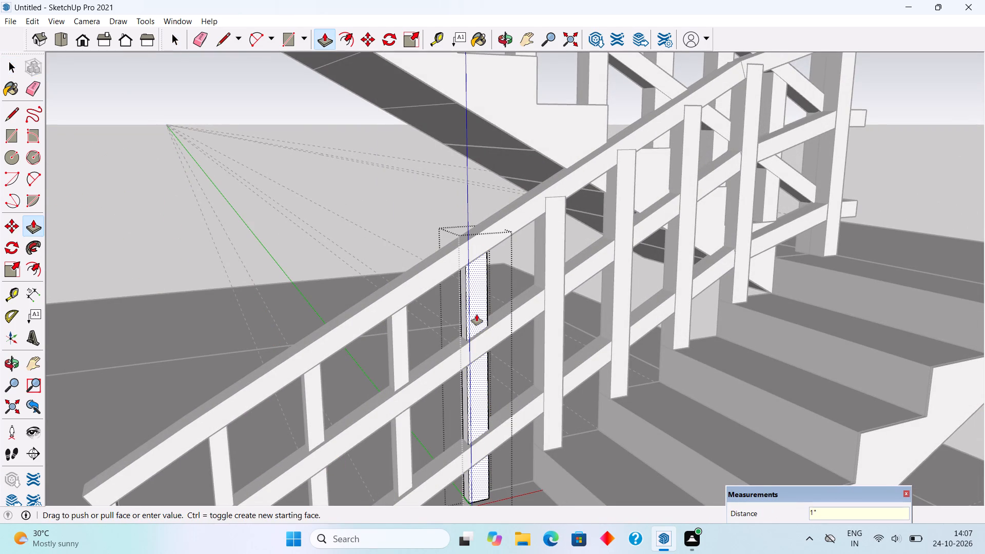
pyautogui.doubleClick(462, 312)
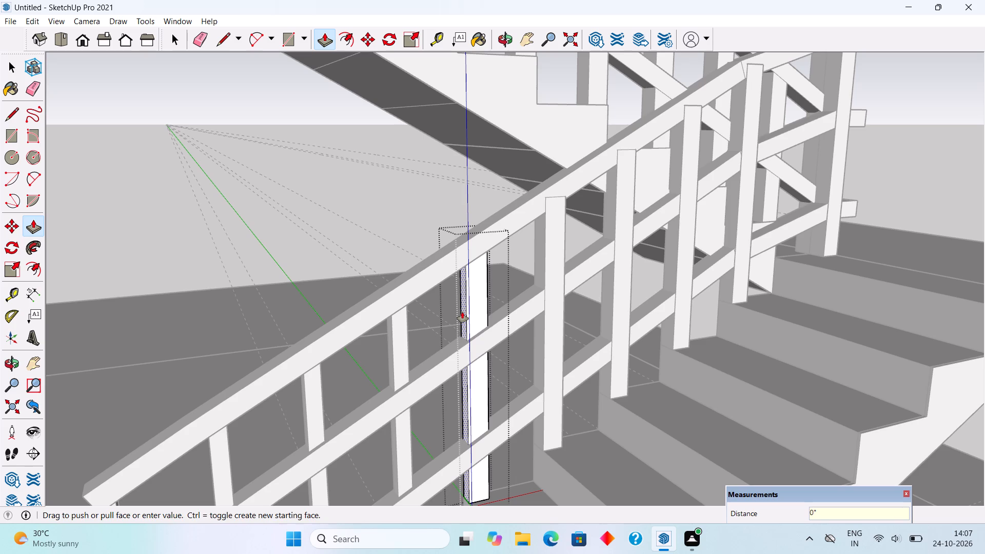
pyautogui.press('space')
pyautogui.press('space')
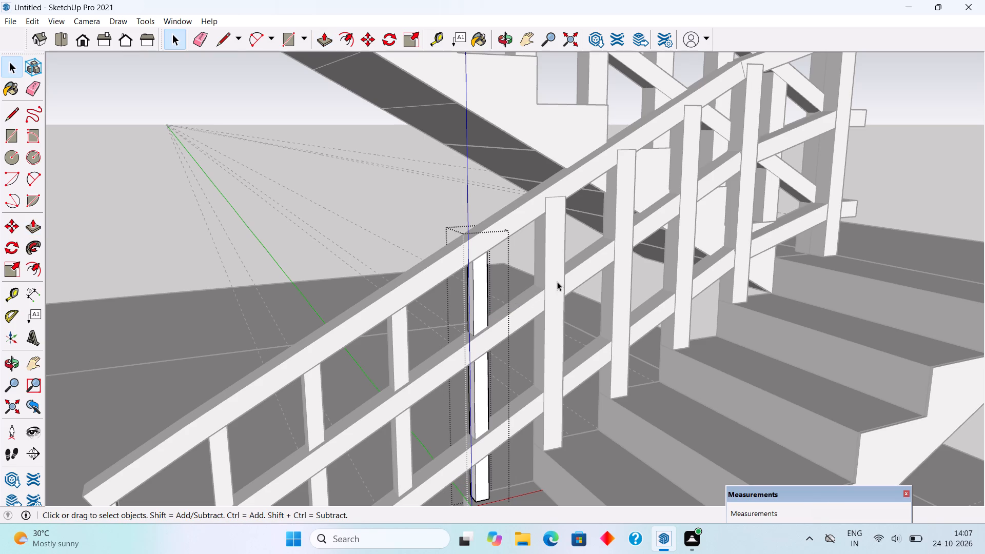
# Slim the lower flight's sixth post from the bottom by pushing two adjacent side faces inward 1" each.
pyautogui.tripleClick(557, 282)
pyautogui.press('p')
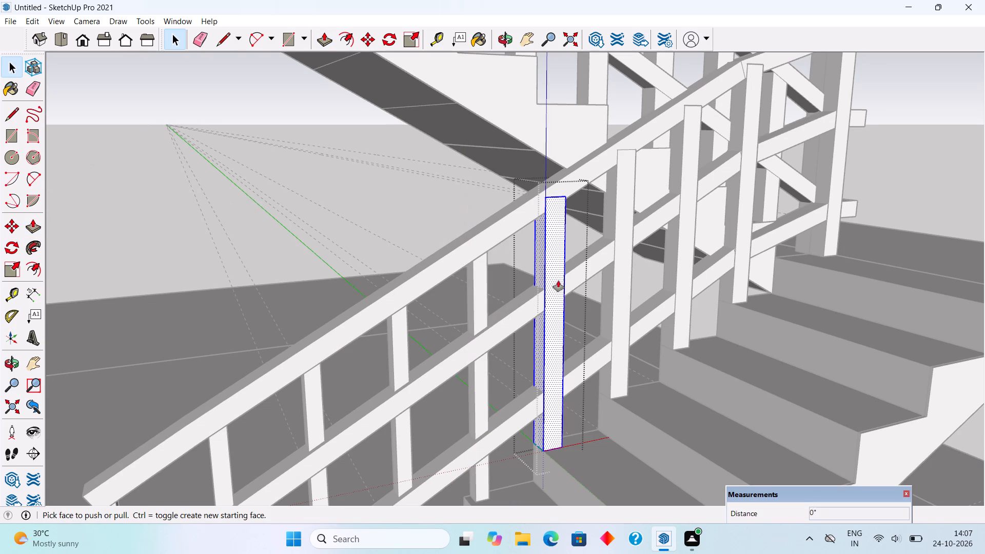
pyautogui.click(558, 281)
pyautogui.press('1')
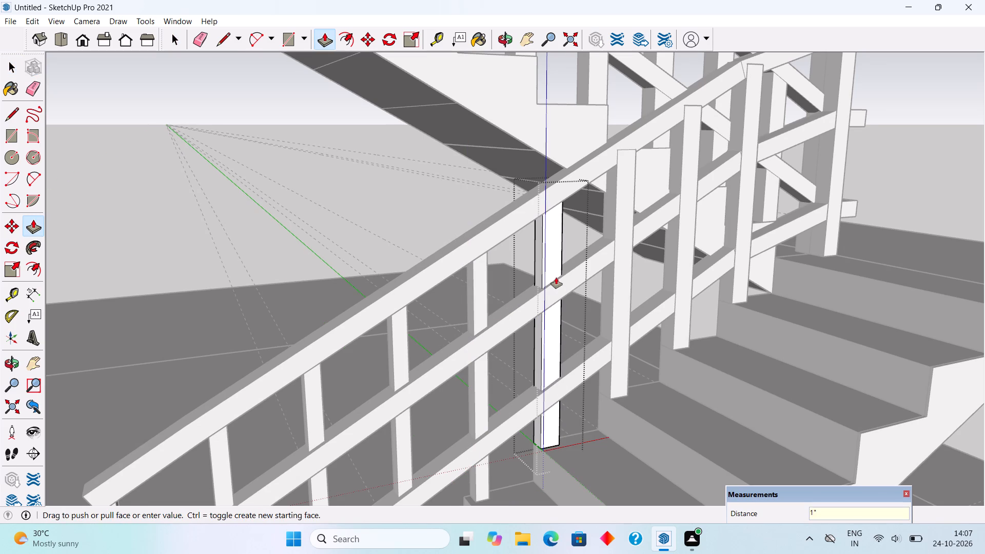
pyautogui.hotkey('shift', '"')
pyautogui.press('Return')
pyautogui.click(537, 272)
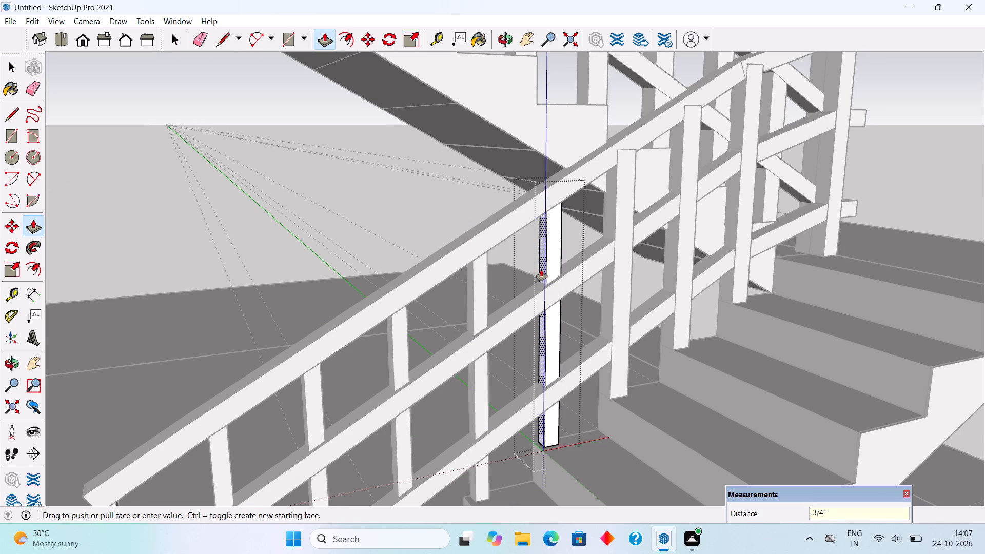
pyautogui.write('1"')
pyautogui.press('Return')
pyautogui.press('space')
# Slim the lower flight's seventh post from the bottom by pushing two adjacent side faces inward 1" each.
pyautogui.scroll(-4, 541, 270)
pyautogui.tripleClick(601, 246)
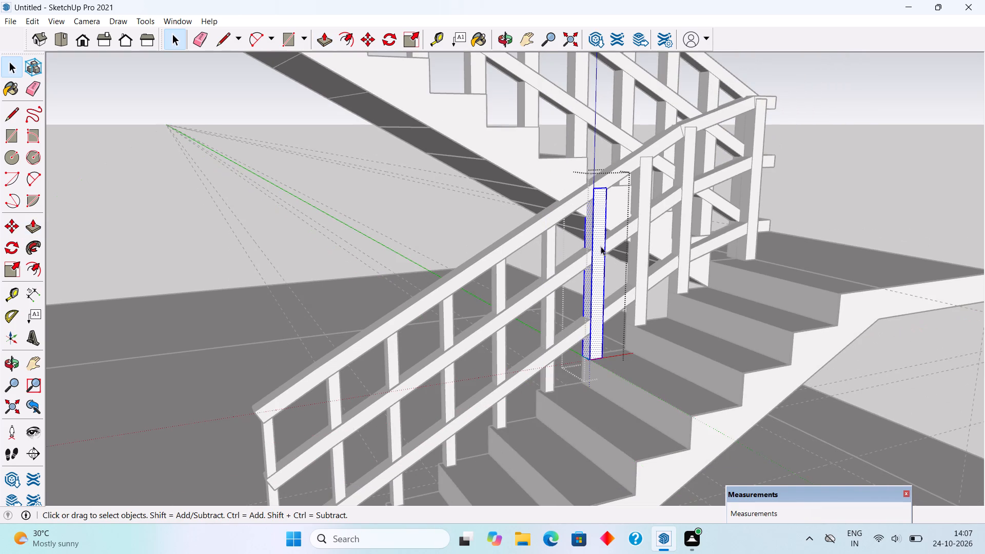
pyautogui.moveTo(585, 199); pyautogui.dragTo(550, 229, button='middle')
pyautogui.scroll(6, 604, 286)
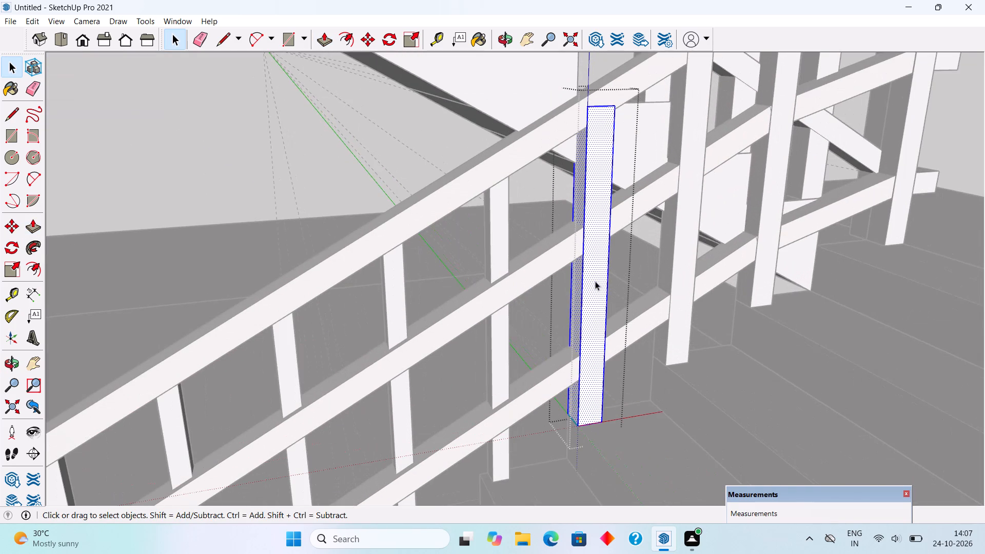
pyautogui.press('p')
pyautogui.click(595, 273)
pyautogui.write('1"')
pyautogui.press('Return')
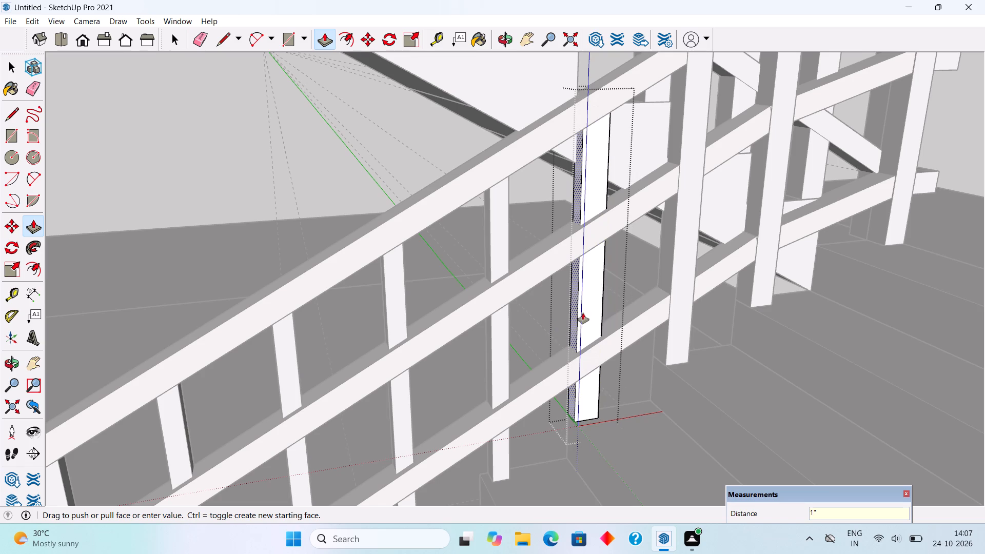
pyautogui.click(576, 330)
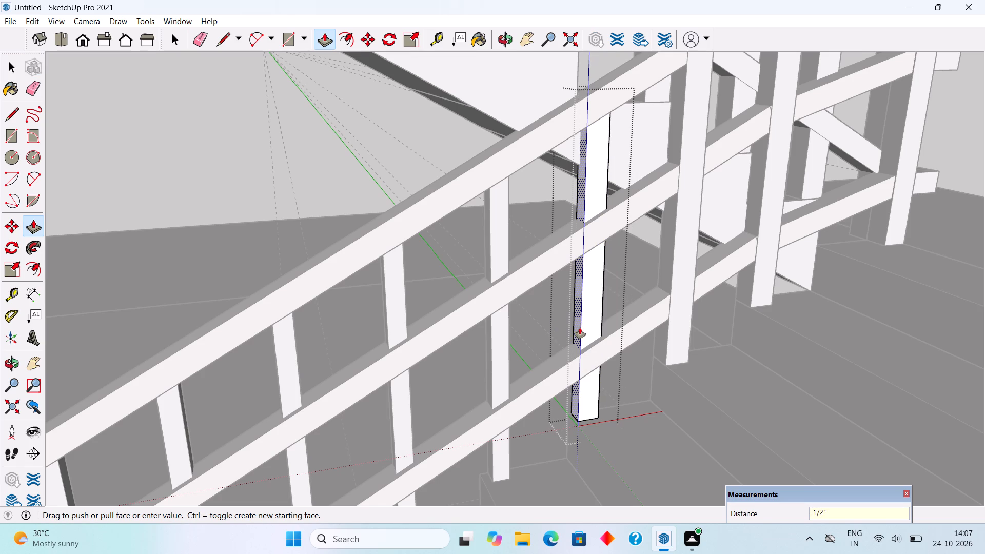
pyautogui.write('1"')
pyautogui.press('Return')
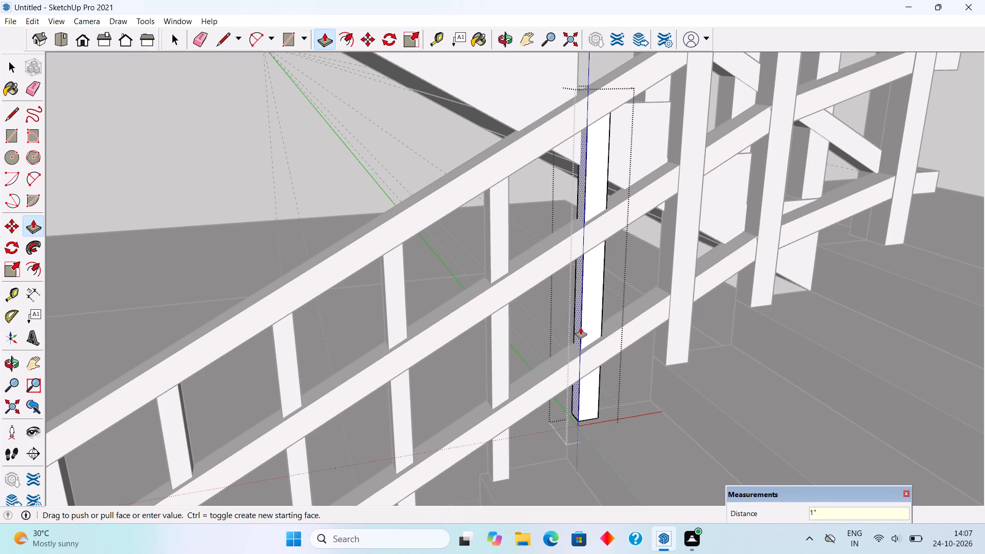
pyautogui.scroll(-4, 576, 325)
pyautogui.press('space')
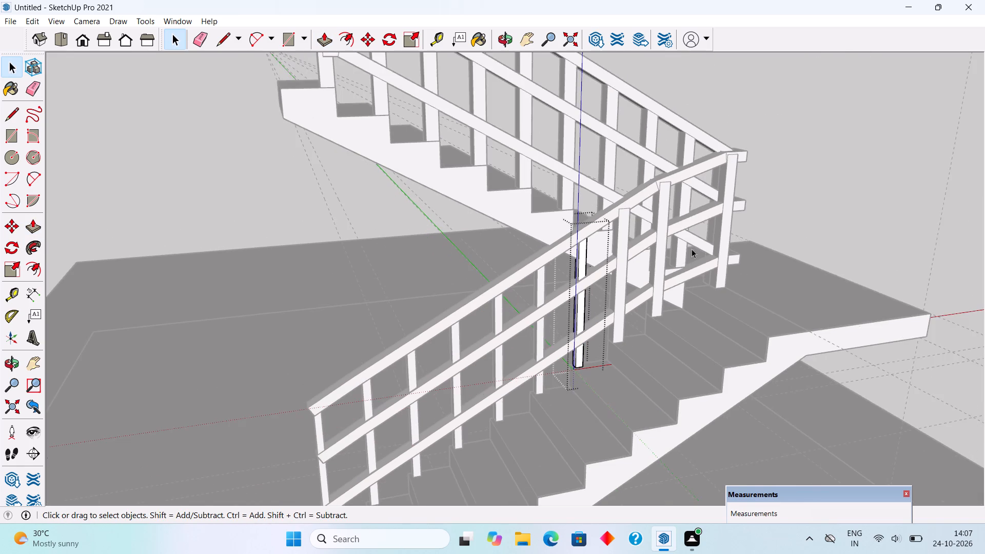
# Slim the lower flight's eighth post from the bottom by pushing two adjacent side faces inward 1" each.
pyautogui.scroll(4, 672, 232)
pyautogui.scroll(3, 612, 271)
pyautogui.tripleClick(599, 245)
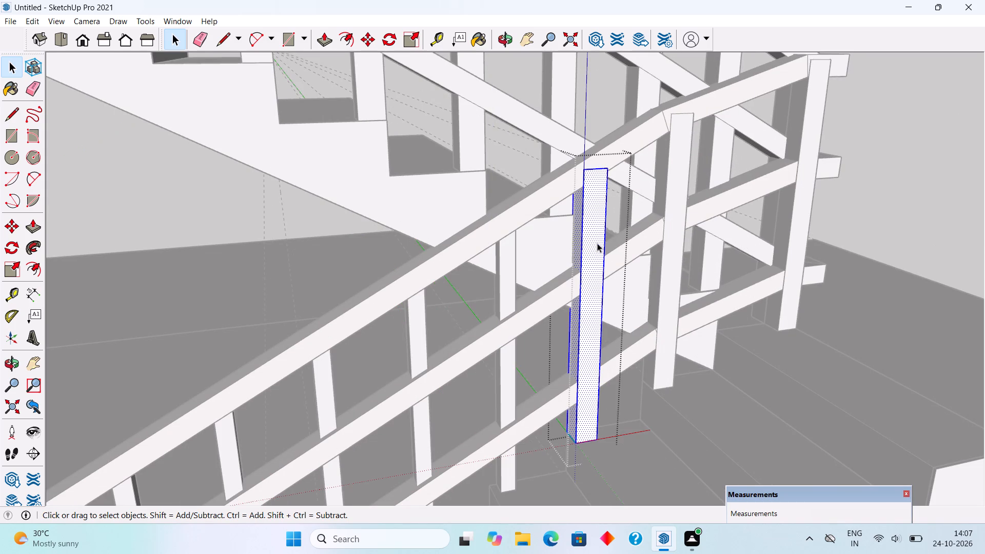
pyautogui.press('p')
pyautogui.click(596, 242)
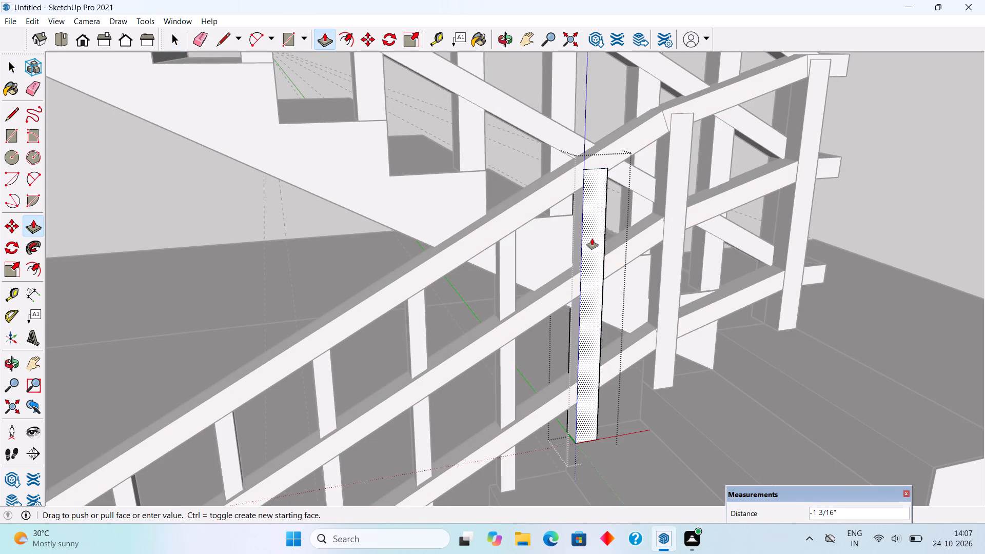
pyautogui.write('1"')
pyautogui.press('Return')
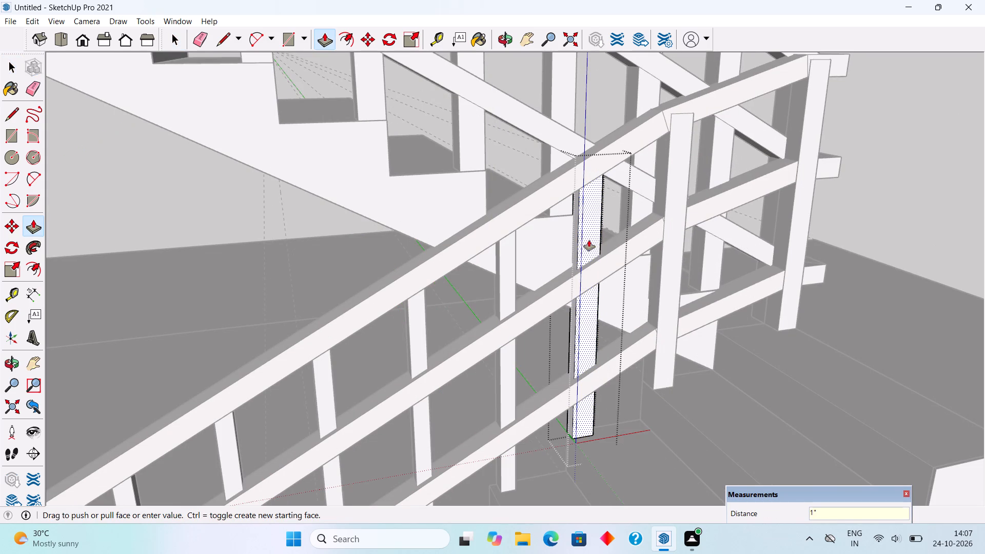
pyautogui.click(577, 251)
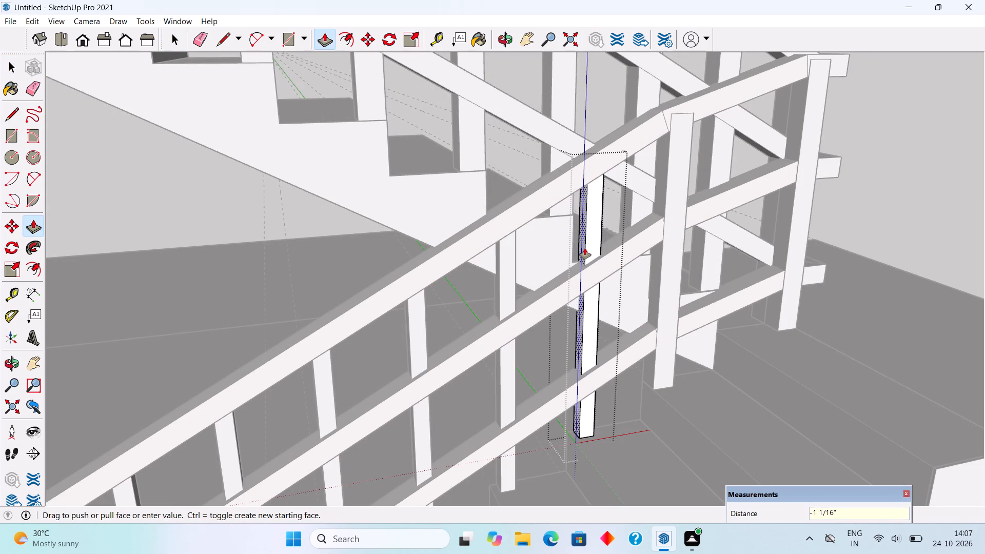
pyautogui.write('1"')
pyautogui.press('Return')
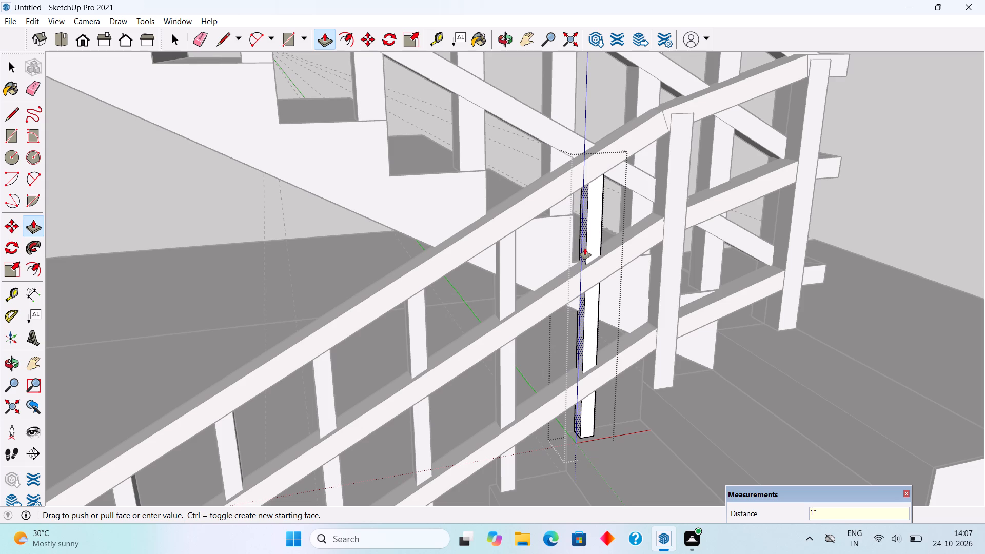
pyautogui.press('space')
# Slim the post at the handrail's bend by pushing two adjacent side faces inward 1" each, and finish editing the post.
pyautogui.moveTo(576, 257); pyautogui.dragTo(362, 188, button='middle')
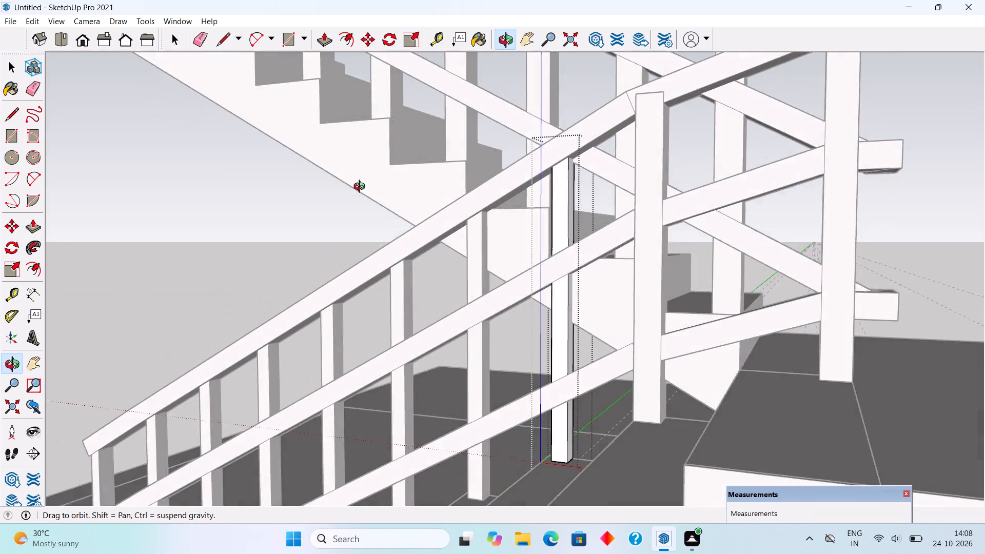
pyautogui.moveTo(362, 188); pyautogui.dragTo(358, 212, button='middle')
pyautogui.scroll(3, 639, 229)
pyautogui.tripleClick(640, 228)
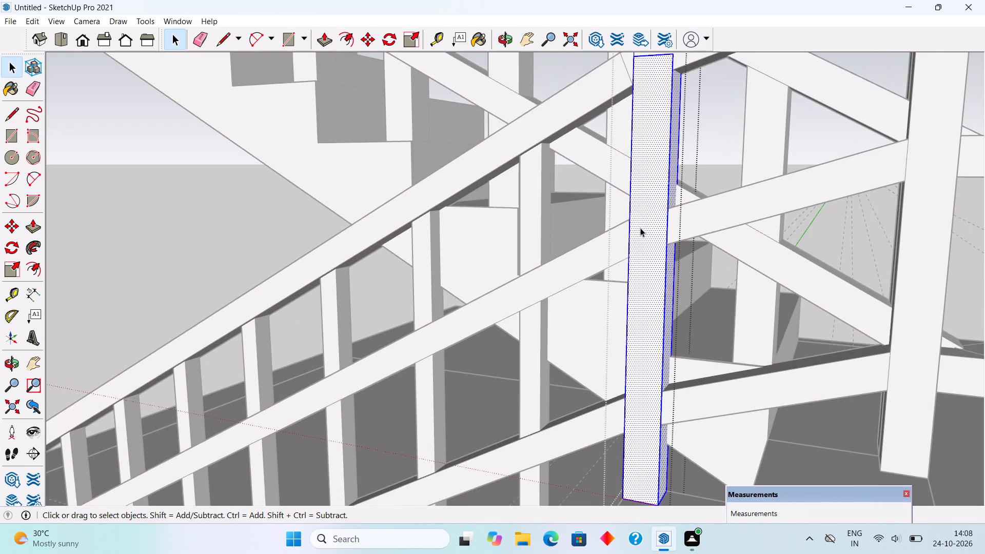
pyautogui.moveTo(638, 233); pyautogui.dragTo(931, 236, button='middle')
pyautogui.scroll(1, 931, 236)
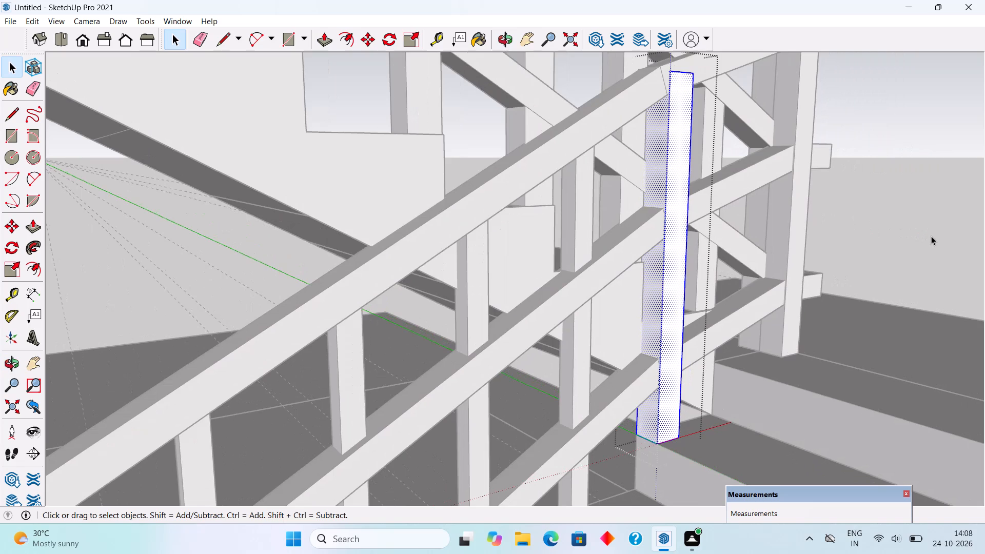
pyautogui.press('p')
pyautogui.scroll(1, 931, 236)
pyautogui.click(658, 315)
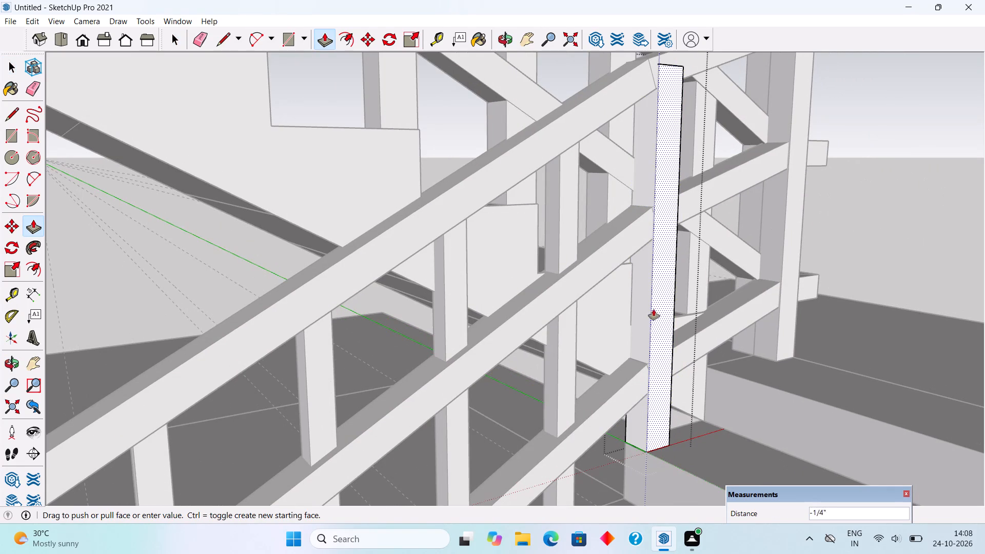
pyautogui.write('1"')
pyautogui.press('Return')
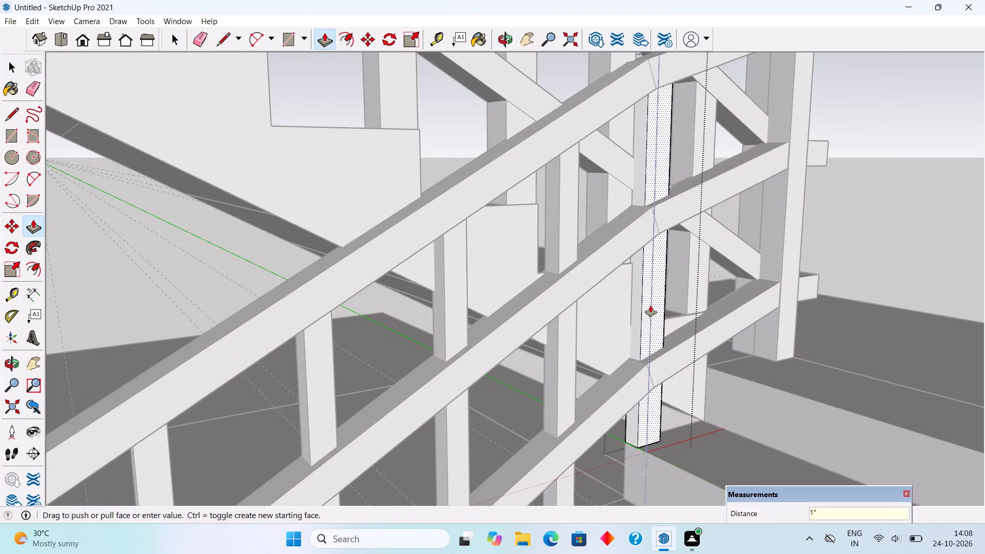
pyautogui.doubleClick(641, 328)
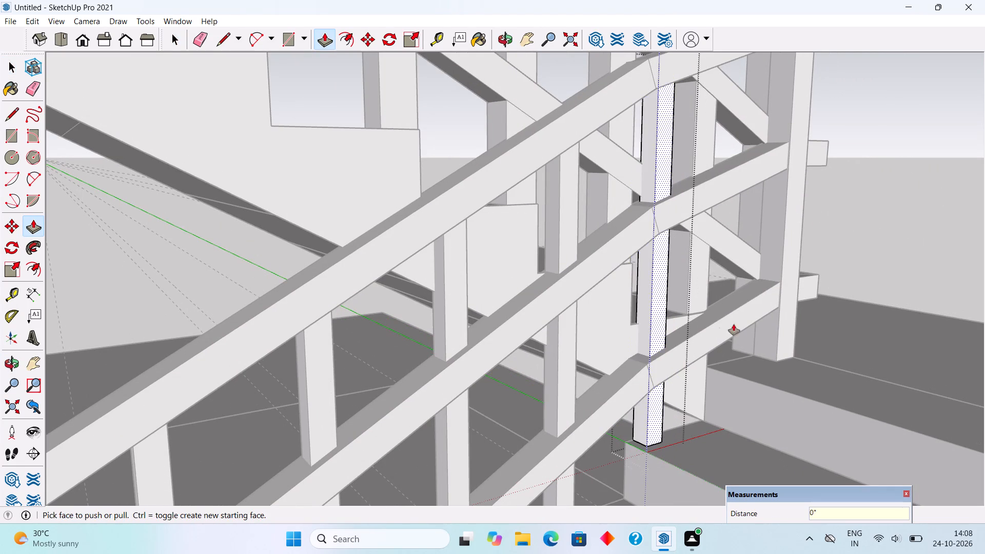
pyautogui.moveTo(732, 324); pyautogui.dragTo(566, 333, button='middle')
pyautogui.scroll(-3, 569, 336)
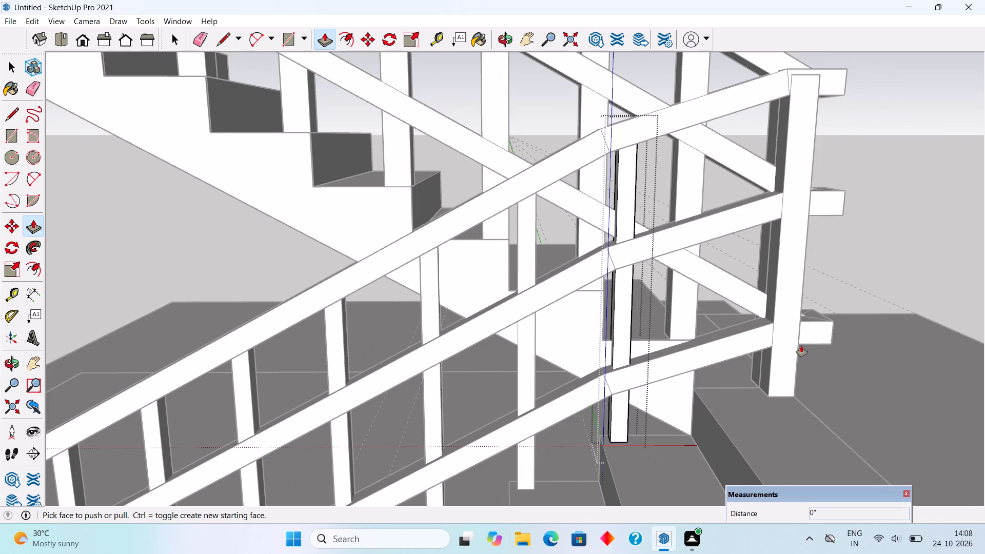
pyautogui.press('space')
pyautogui.moveTo(809, 290); pyautogui.dragTo(474, 319, button='middle')
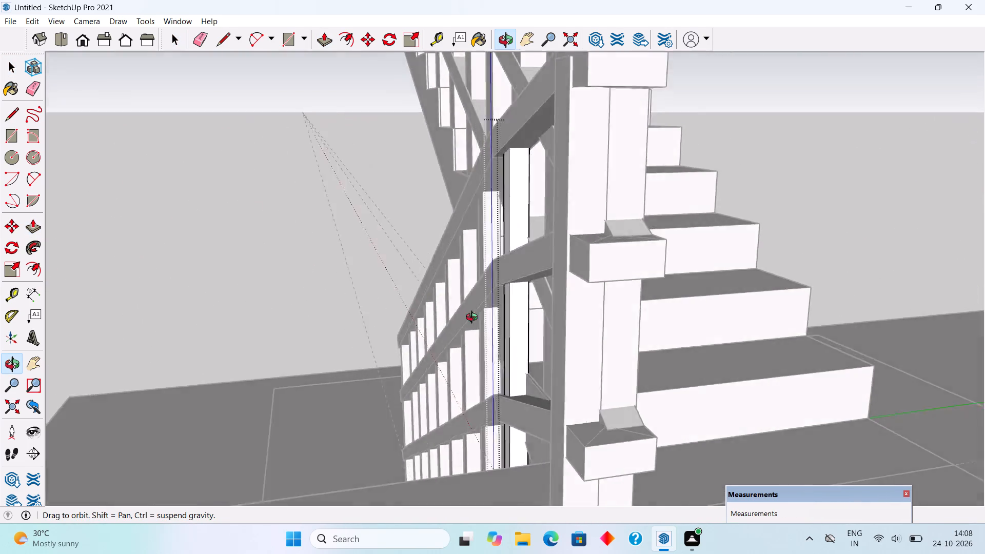
pyautogui.moveTo(474, 319); pyautogui.dragTo(469, 368, button='middle')
pyautogui.click(358, 207)
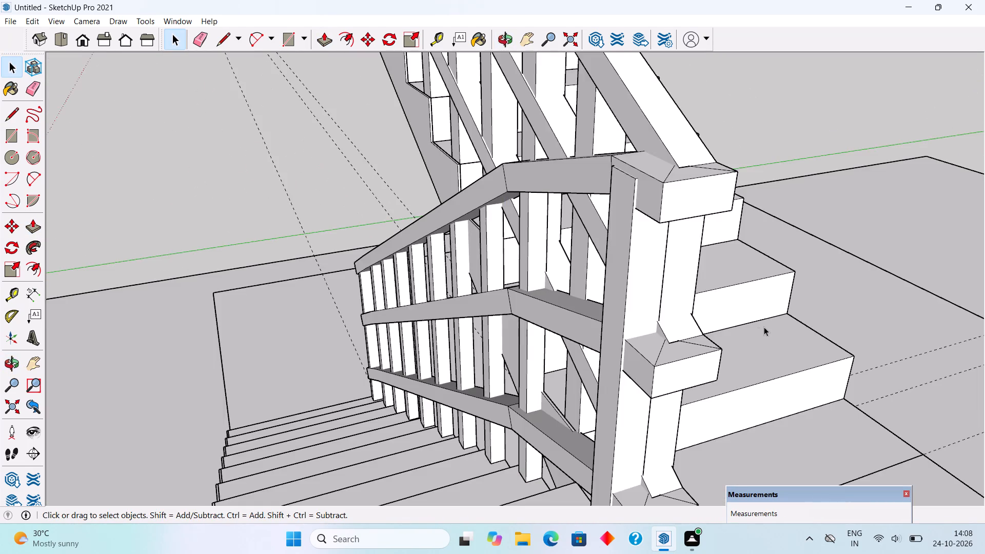
# Open the upper flight's second post from the bottom for editing with Push/Pull.
pyautogui.moveTo(733, 323); pyautogui.dragTo(446, 352, button='middle')
pyautogui.scroll(-10, 446, 352)
pyautogui.moveTo(452, 359); pyautogui.dragTo(339, 328, button='middle')
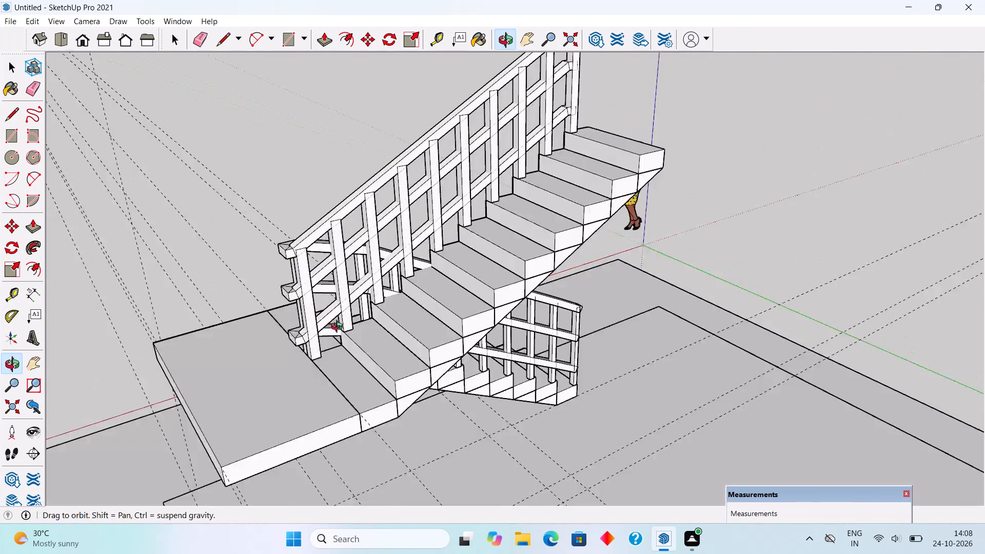
pyautogui.moveTo(339, 328); pyautogui.dragTo(302, 323, button='middle')
pyautogui.scroll(7, 311, 223)
pyautogui.scroll(4, 372, 323)
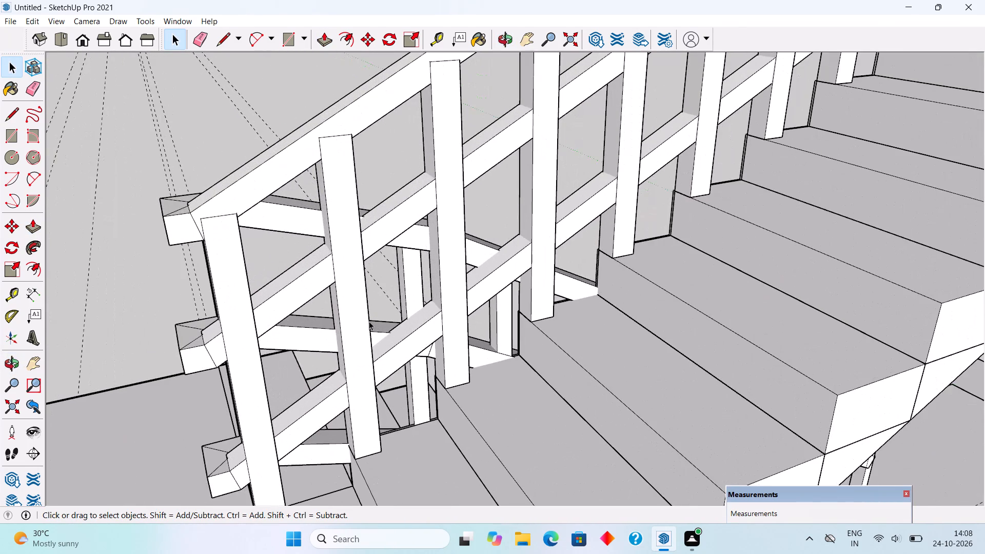
pyautogui.tripleClick(361, 308)
pyautogui.press('p')
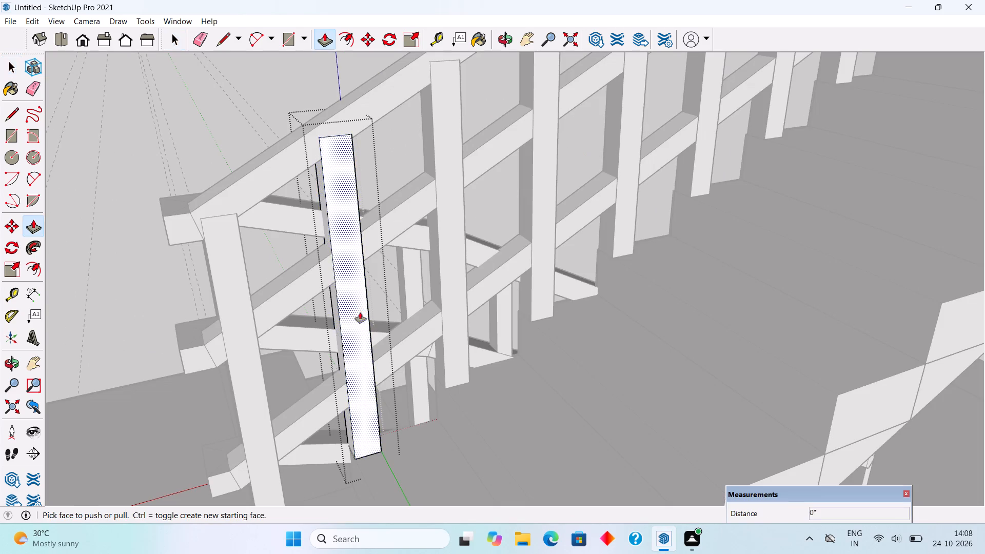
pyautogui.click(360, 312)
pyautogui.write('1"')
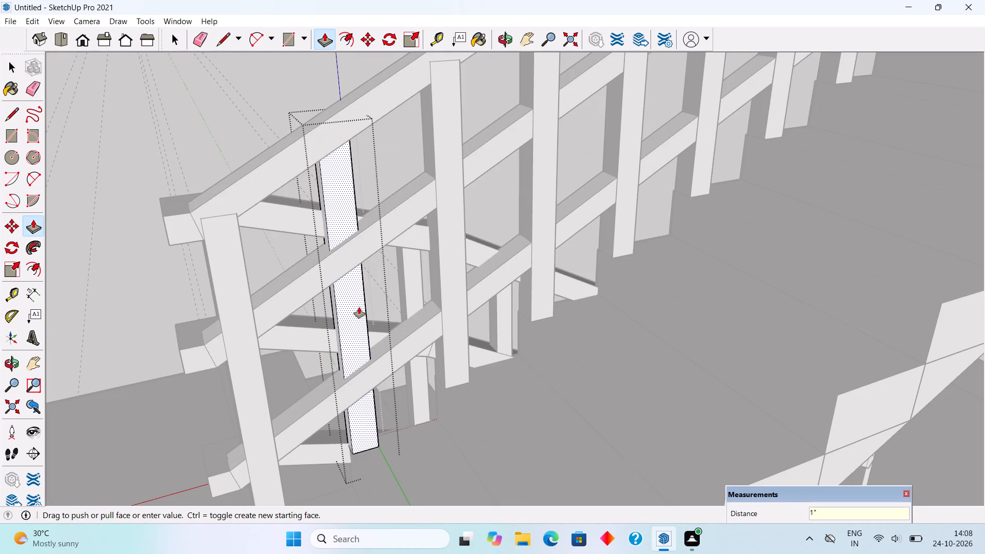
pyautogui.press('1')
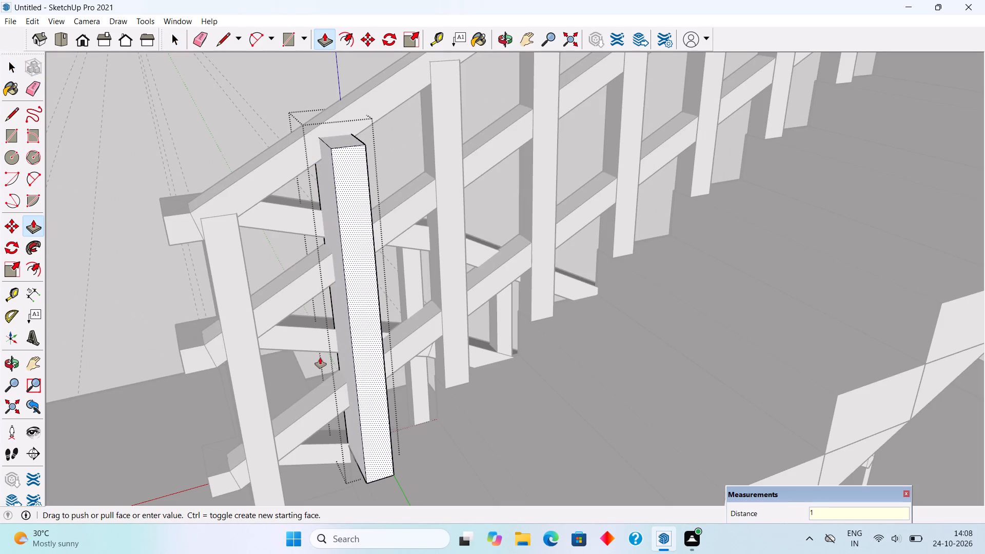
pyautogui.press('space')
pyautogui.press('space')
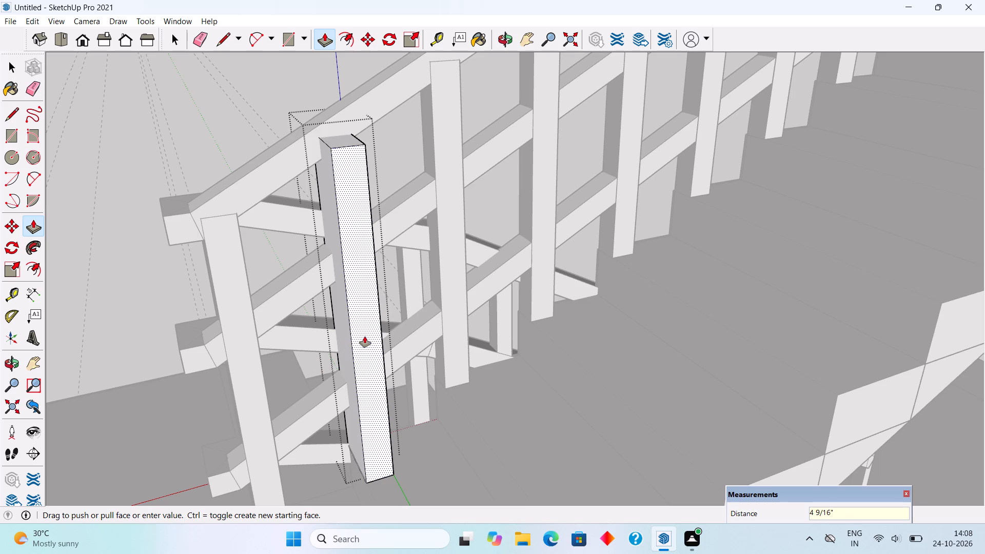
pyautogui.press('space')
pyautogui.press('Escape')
# Slim the upper flight's second post from the bottom by pushing two adjacent side faces inward 1" each.
pyautogui.click(365, 337)
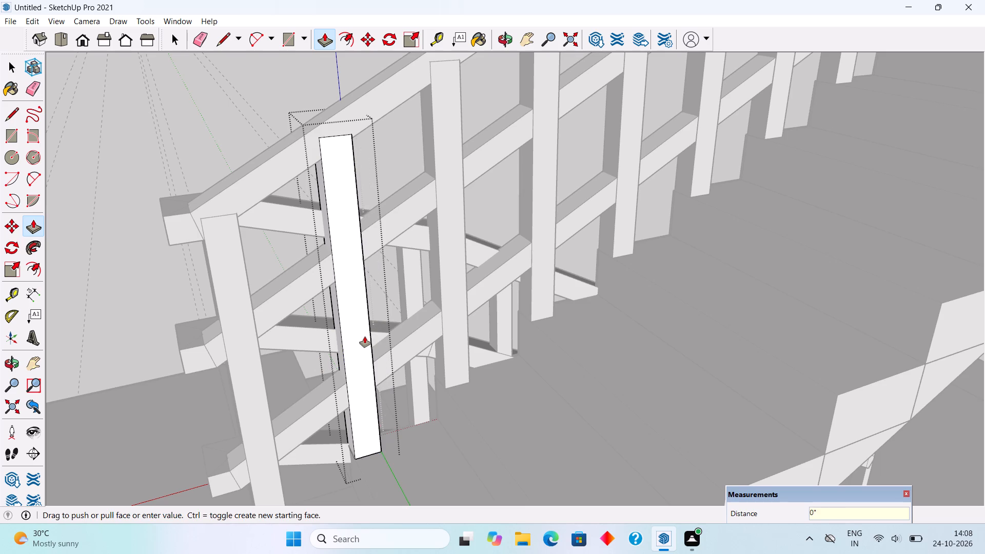
pyautogui.write('1"')
pyautogui.press('Return')
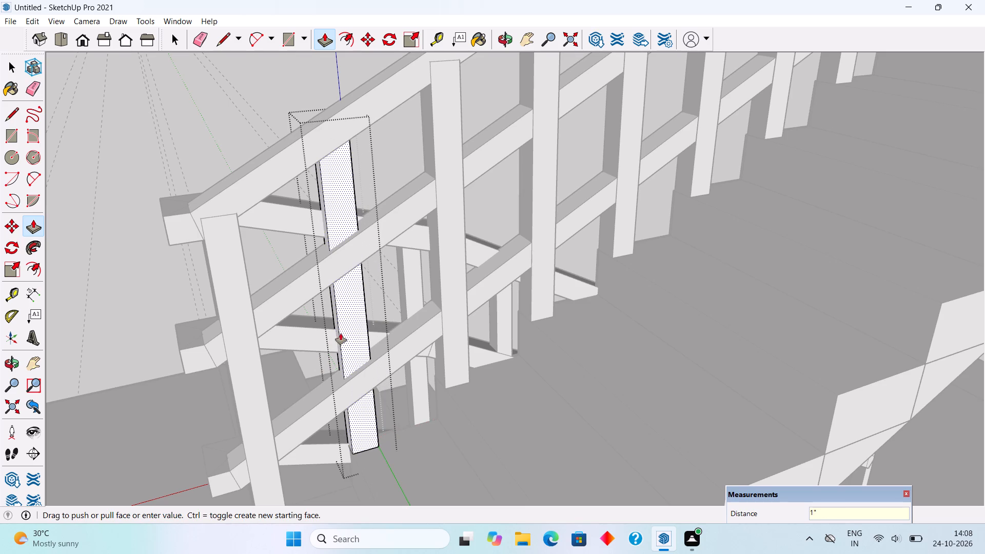
pyautogui.doubleClick(338, 337)
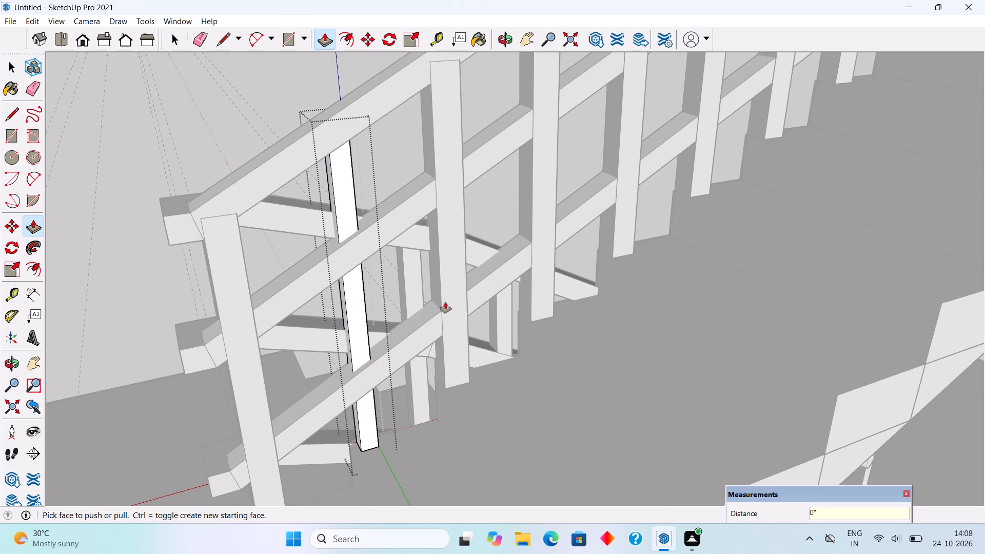
pyautogui.press('space')
# Slim the upper flight's third post from the bottom by pushing two adjacent side faces inward 1" each.
pyautogui.tripleClick(453, 300)
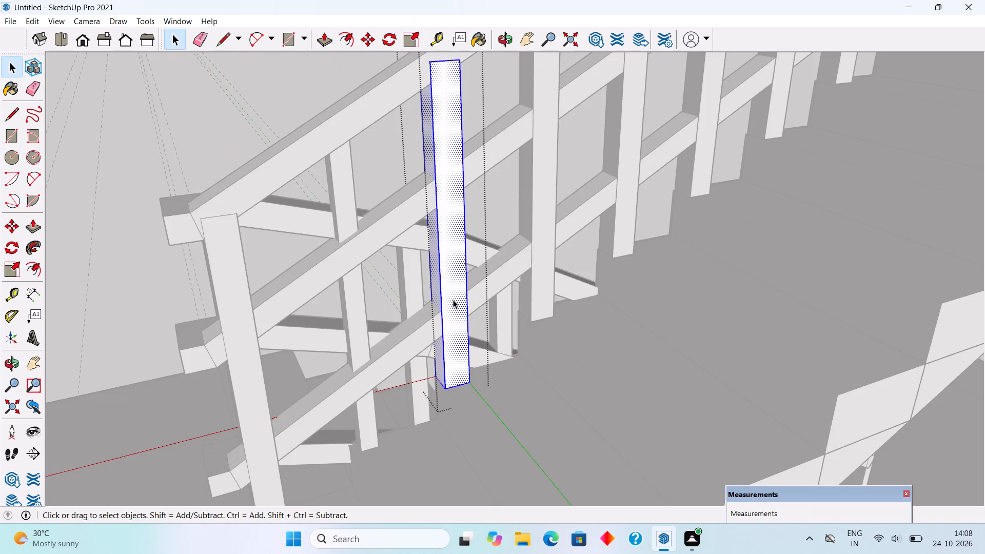
pyautogui.press('p')
pyautogui.click(453, 300)
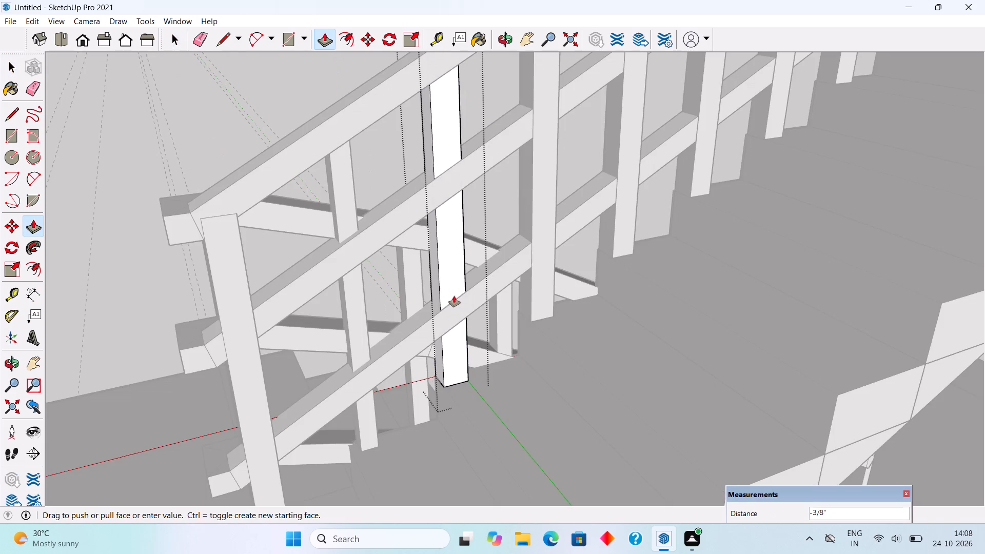
pyautogui.press('1')
pyautogui.hotkey('shift', '"')
pyautogui.press('Return')
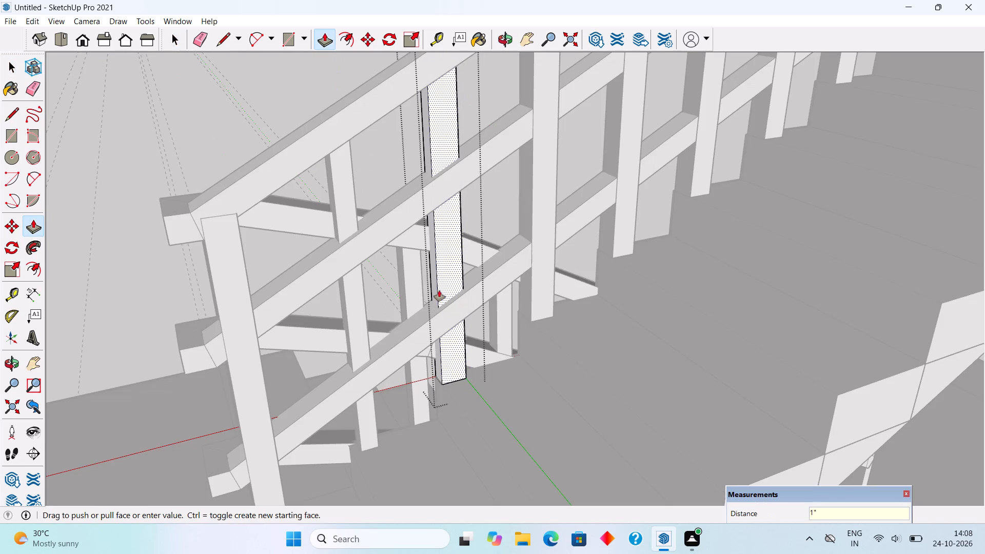
pyautogui.click(434, 282)
pyautogui.press('1')
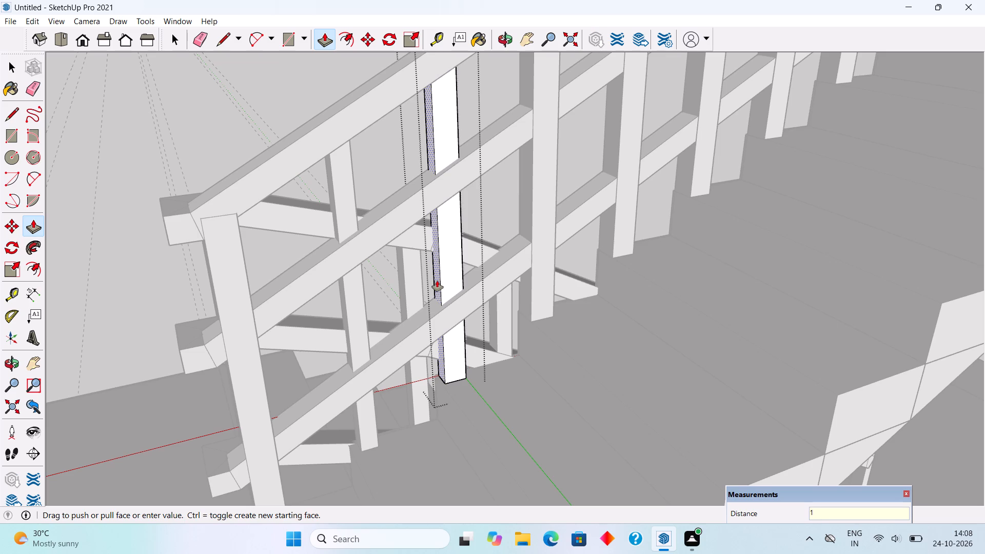
pyautogui.hotkey('shift', '"')
pyautogui.press('Return')
pyautogui.press('space')
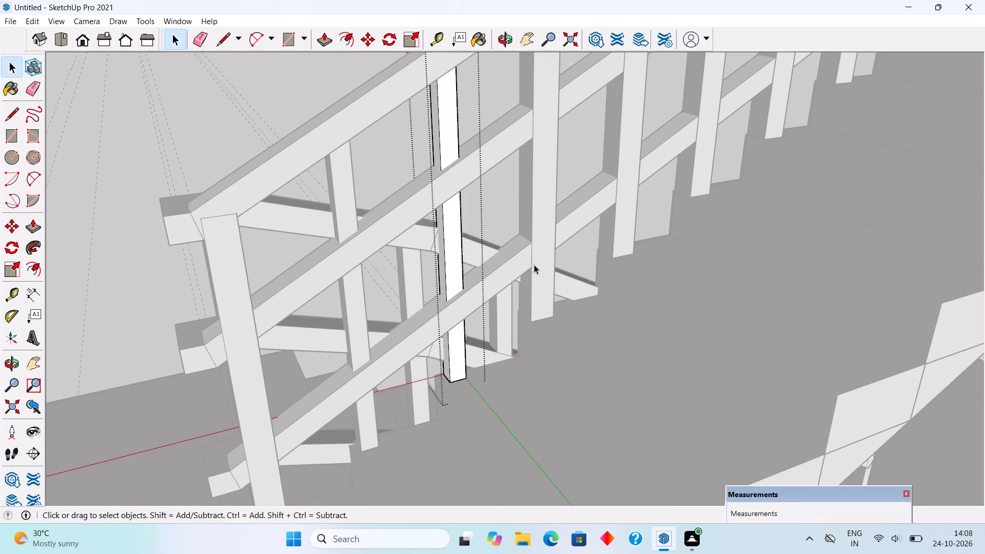
# Slim the upper flight's fourth post from the bottom by pushing two adjacent side faces inward 1" each.
pyautogui.tripleClick(536, 264)
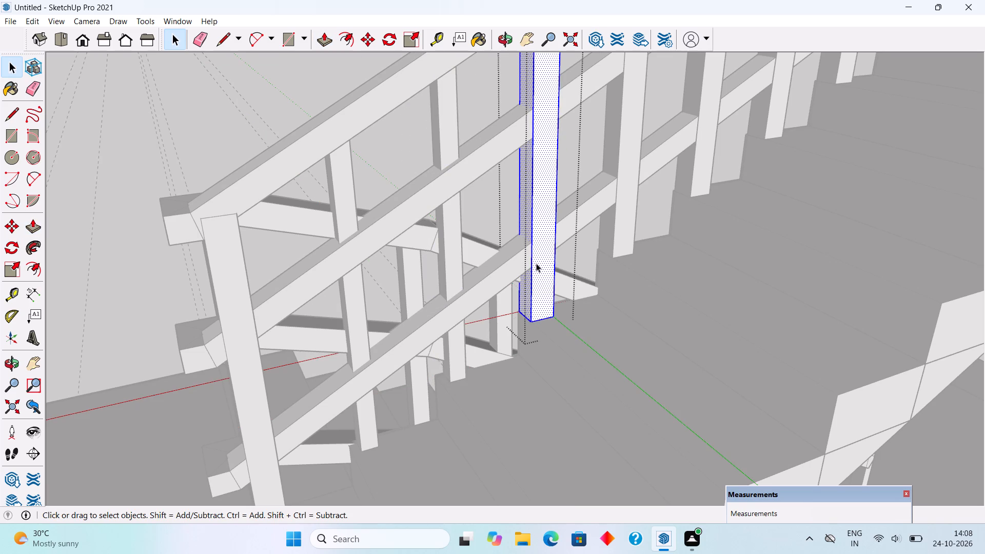
pyautogui.press('p')
pyautogui.click(538, 278)
pyautogui.press('1')
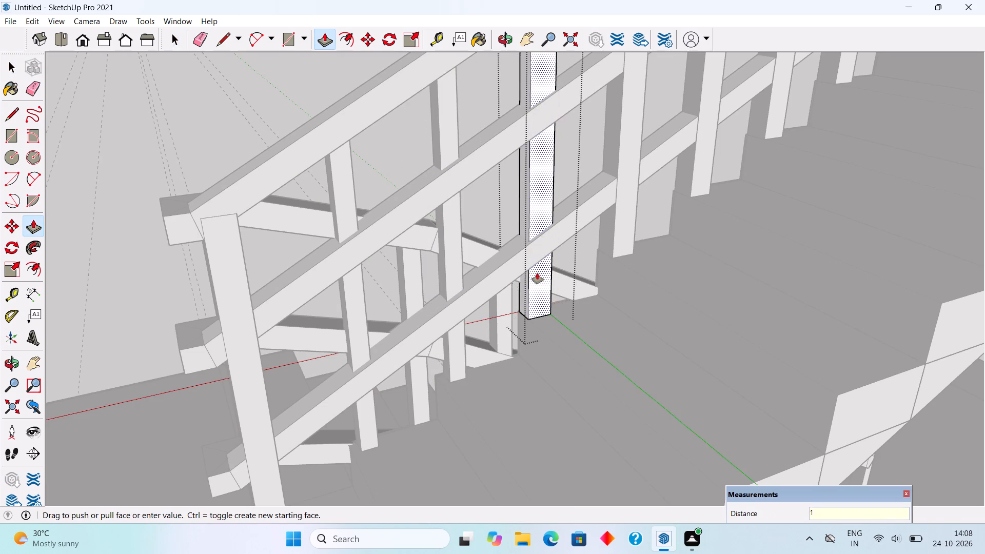
pyautogui.hotkey('shift', '"')
pyautogui.press('Return')
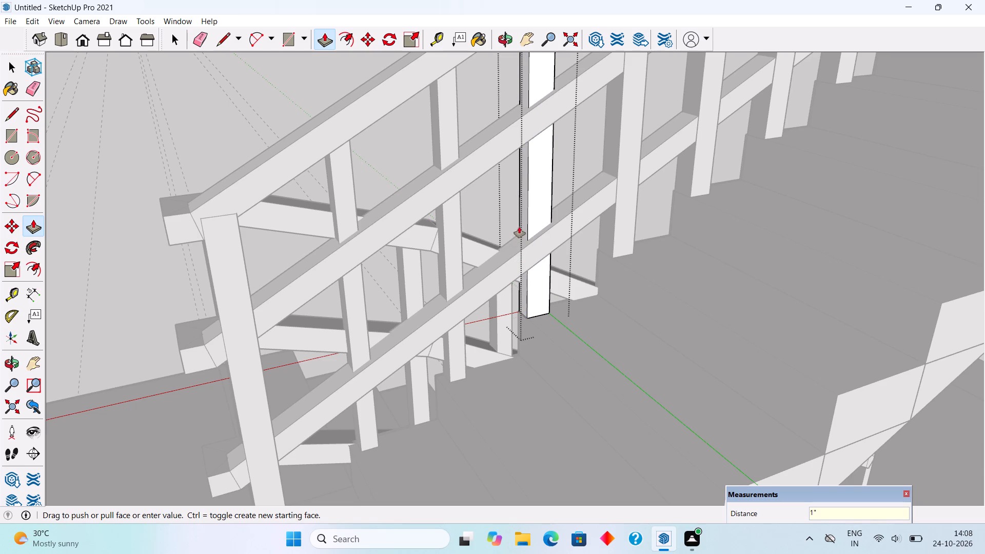
pyautogui.doubleClick(523, 217)
# Slim the upper flight's fifth post from the bottom by pushing two adjacent side faces inward 1" each.
pyautogui.scroll(-5, 498, 238)
pyautogui.scroll(-3, 366, 287)
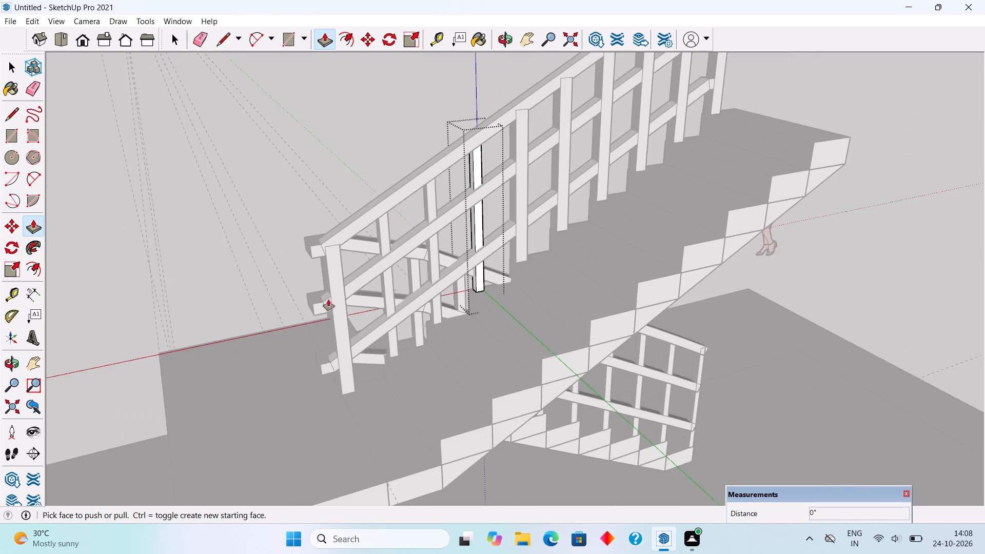
pyautogui.scroll(-7, 328, 300)
pyautogui.scroll(-4, 363, 240)
pyautogui.scroll(-2, 322, 251)
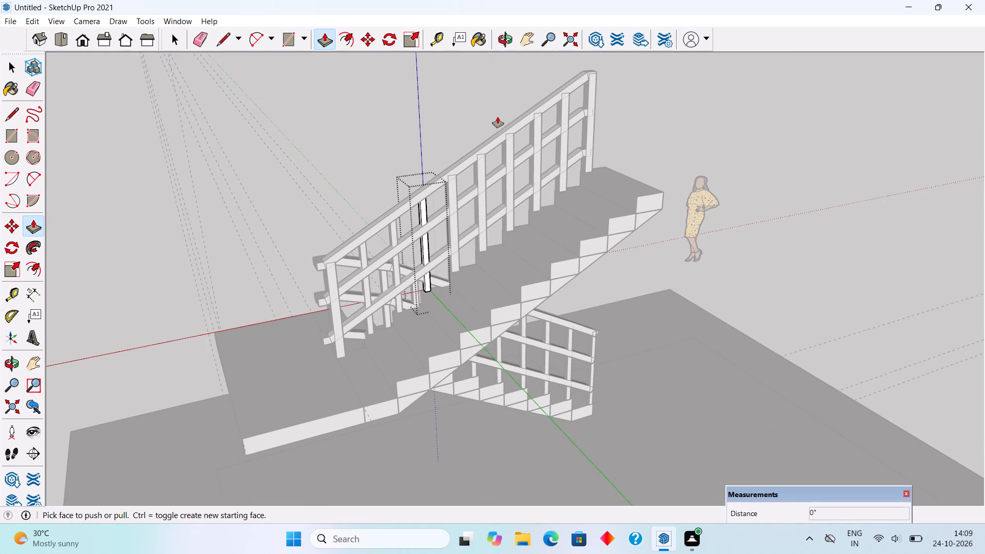
pyautogui.scroll(12, 505, 114)
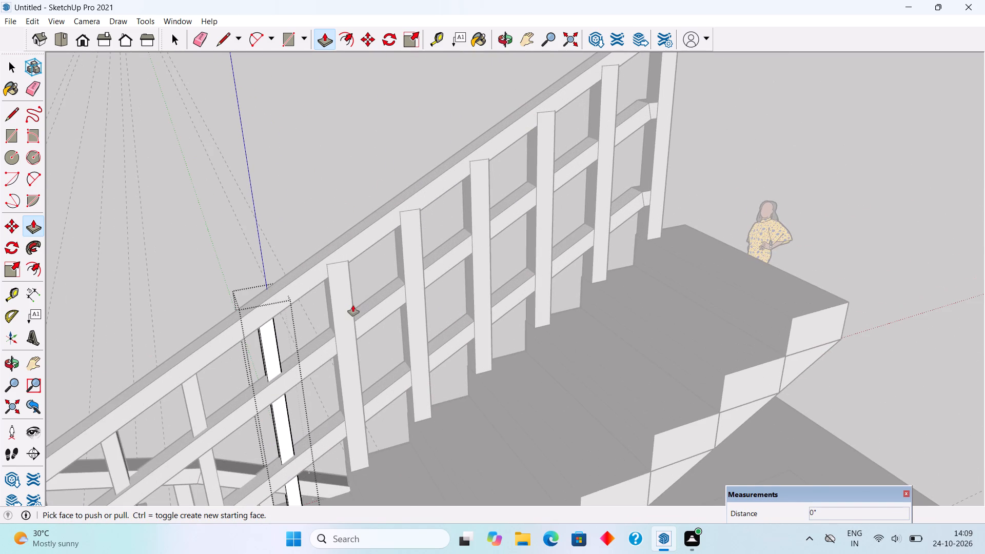
pyautogui.press('space')
pyautogui.press('space')
pyautogui.tripleClick(322, 327)
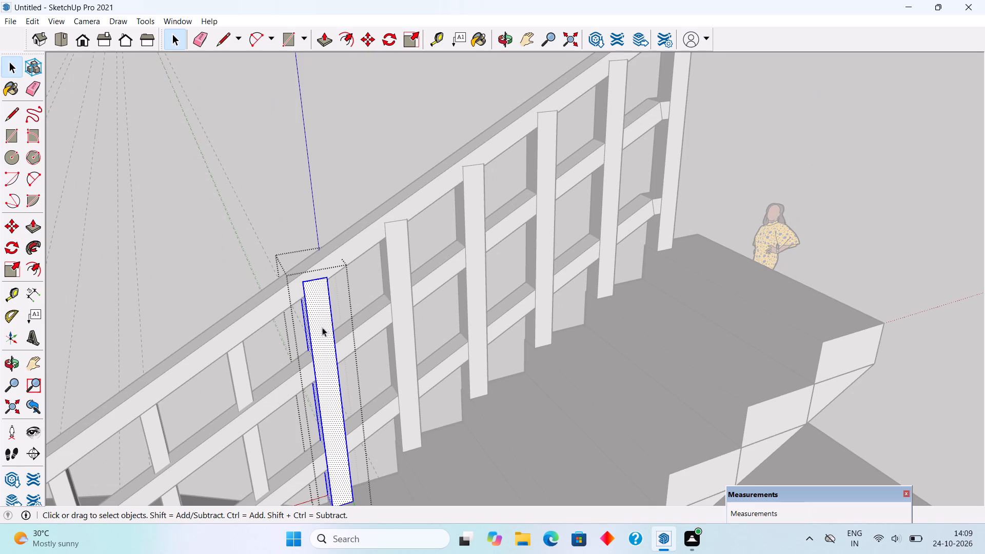
pyautogui.press('p')
pyautogui.click(328, 328)
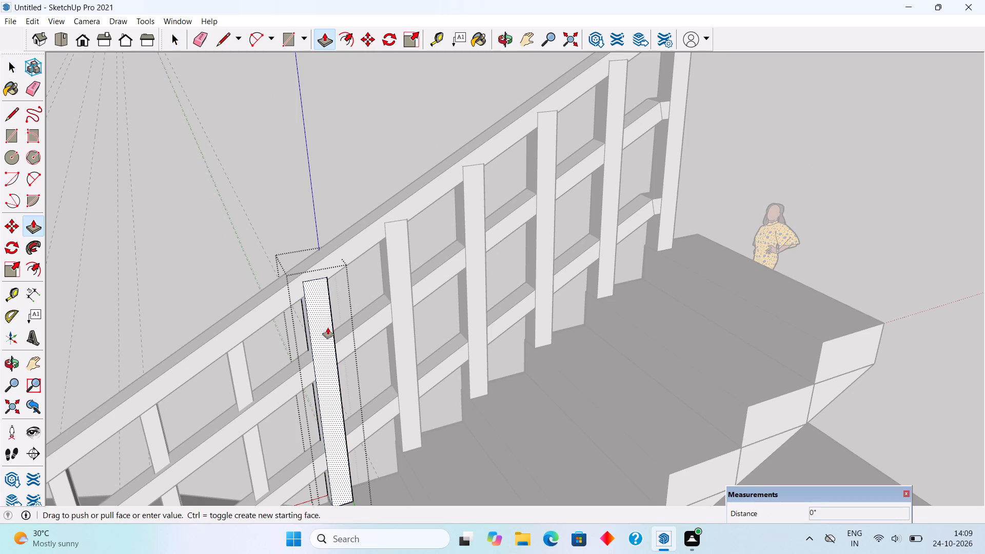
pyautogui.write('1"')
pyautogui.press('Return')
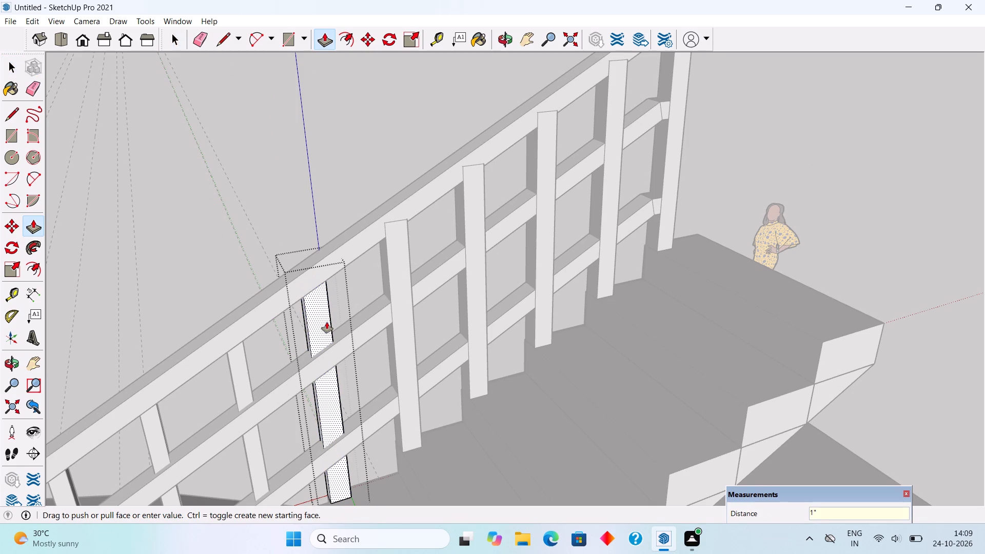
pyautogui.scroll(9, 312, 335)
pyautogui.moveTo(310, 316); pyautogui.dragTo(326, 285, button='middle')
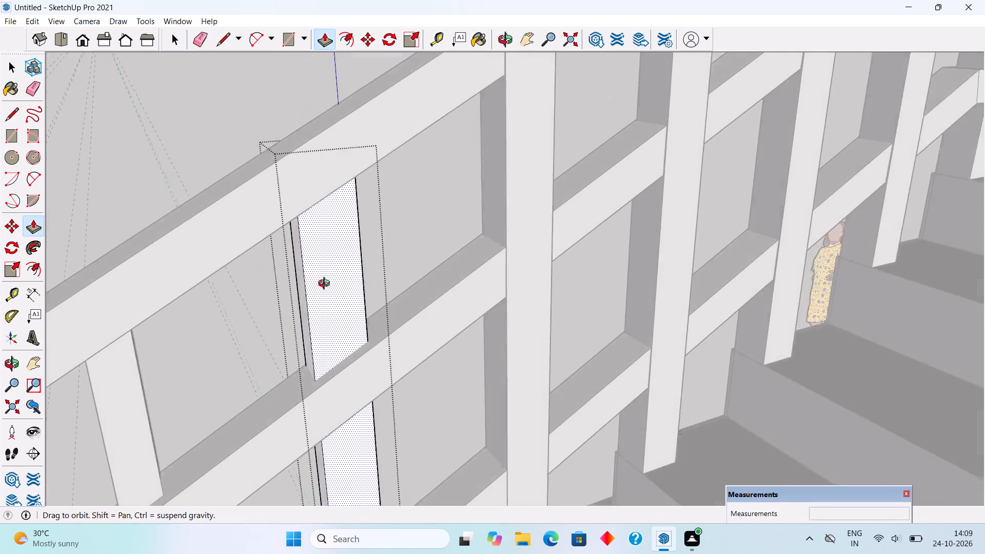
pyautogui.moveTo(326, 285); pyautogui.dragTo(347, 252, button='middle')
pyautogui.click(313, 301)
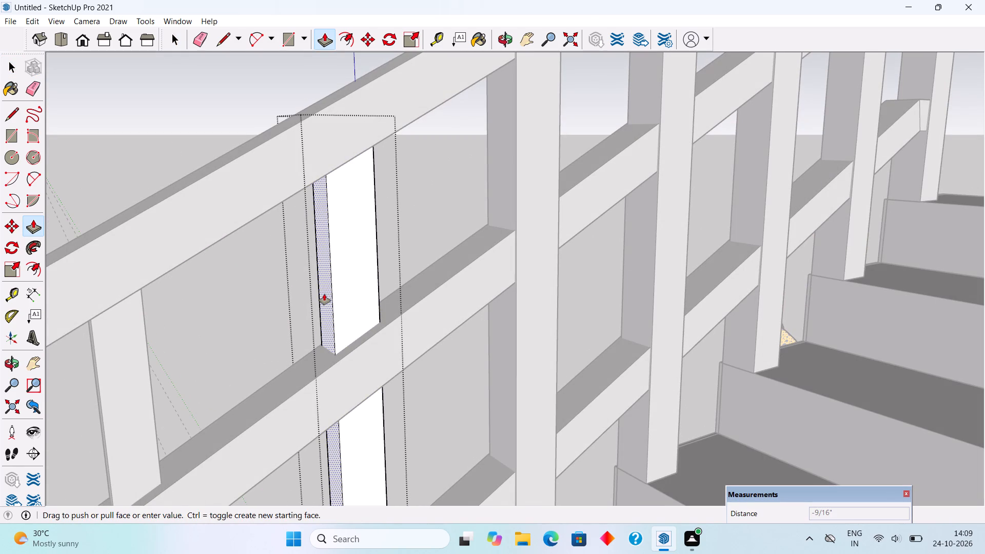
pyautogui.write('1"')
pyautogui.press('Return')
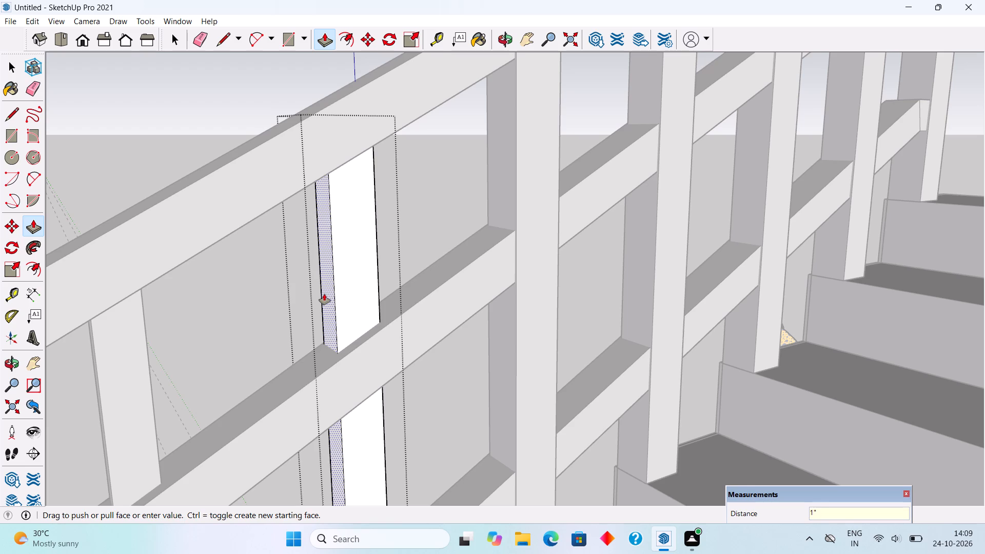
# Slim the upper flight's sixth post from the bottom by pushing two adjacent side faces inward 1" each.
pyautogui.scroll(-4, 410, 277)
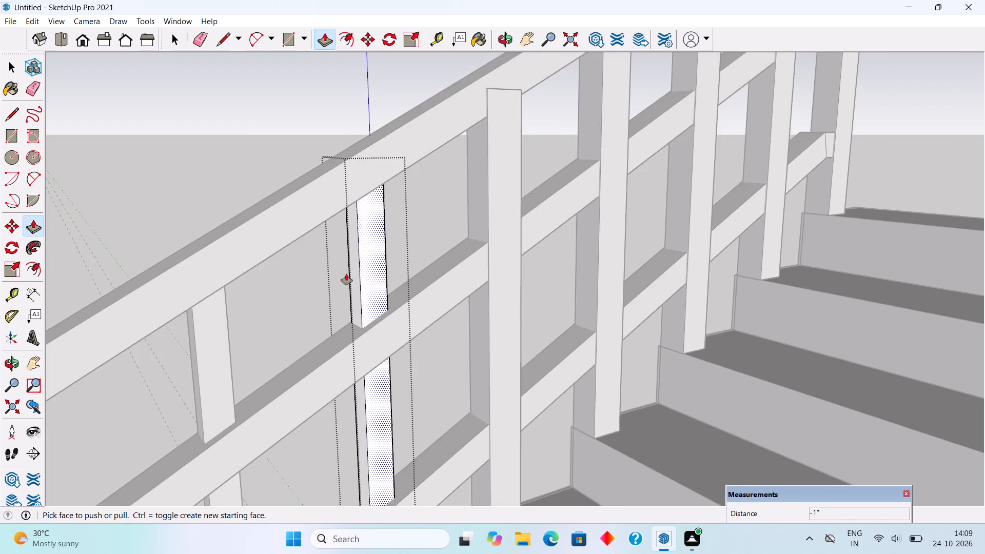
pyautogui.moveTo(275, 256); pyautogui.dragTo(889, 259, button='middle')
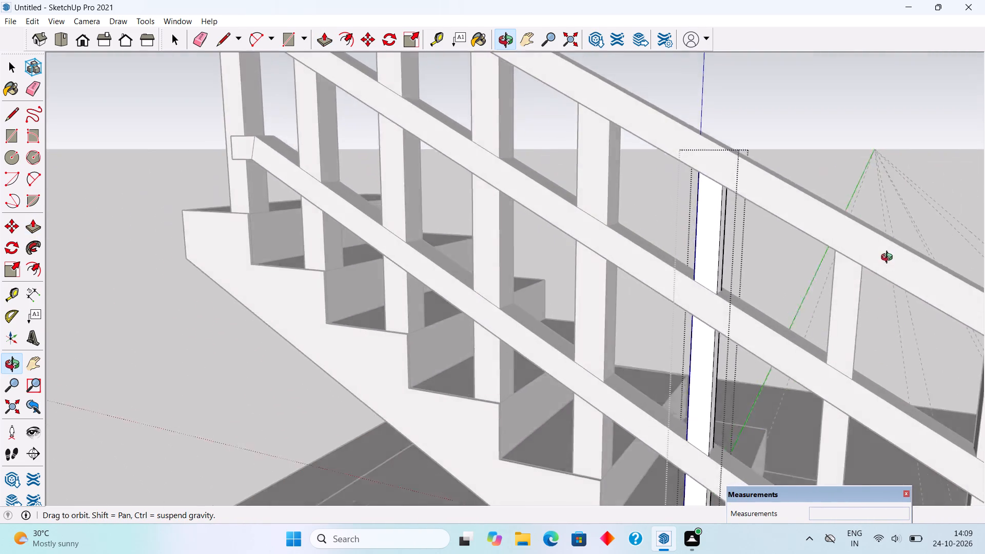
pyautogui.moveTo(889, 259); pyautogui.dragTo(694, 318, button='middle')
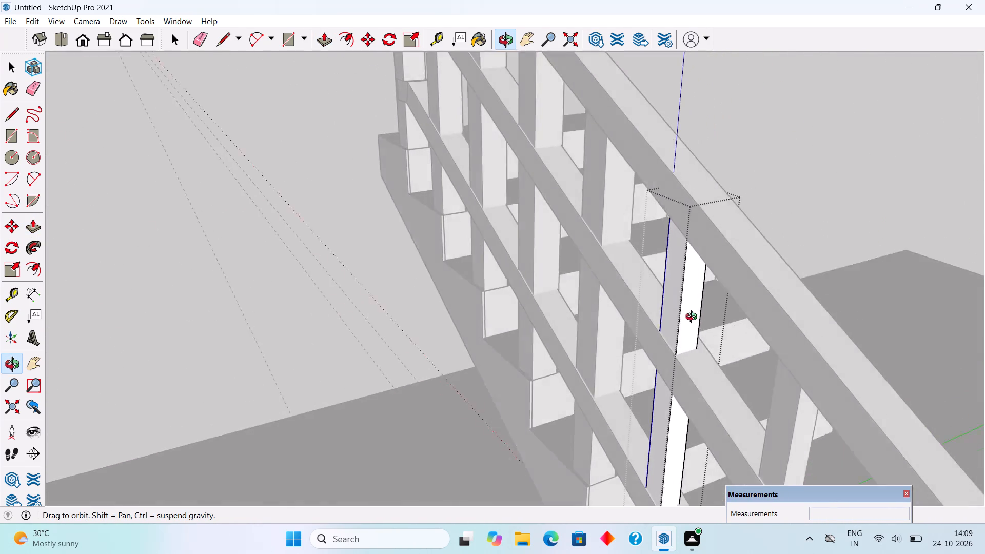
pyautogui.moveTo(694, 318); pyautogui.dragTo(255, 375, button='middle')
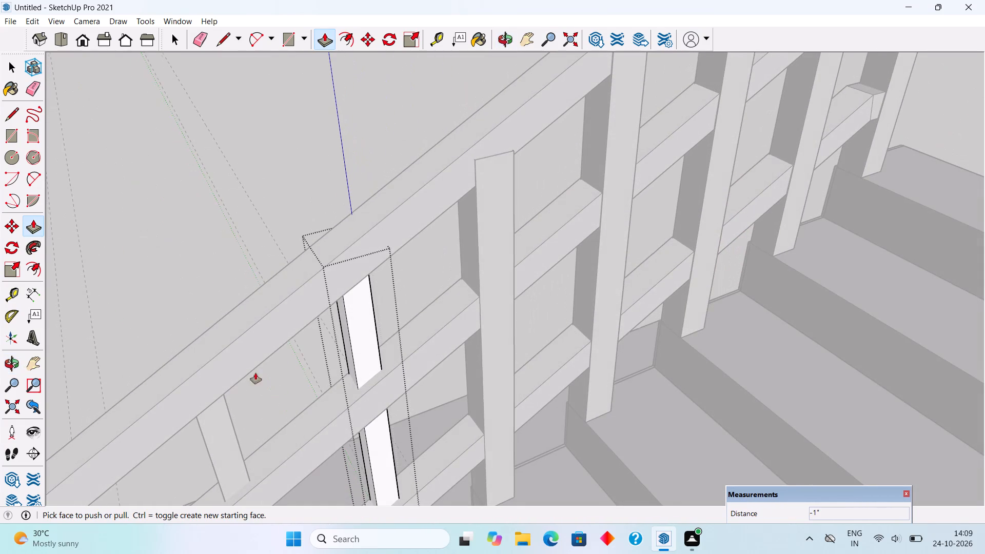
pyautogui.press('space')
pyautogui.tripleClick(500, 293)
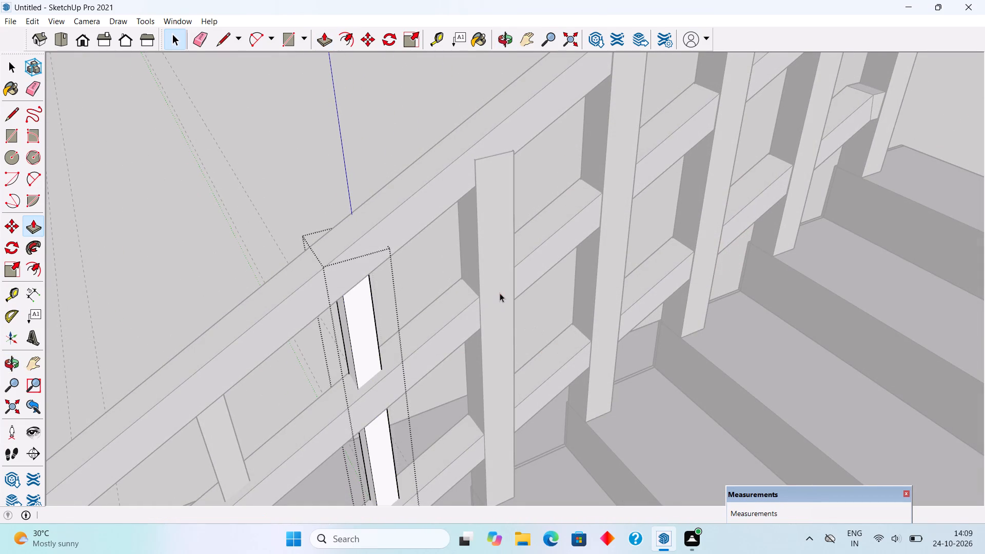
pyautogui.press('p')
pyautogui.click(500, 293)
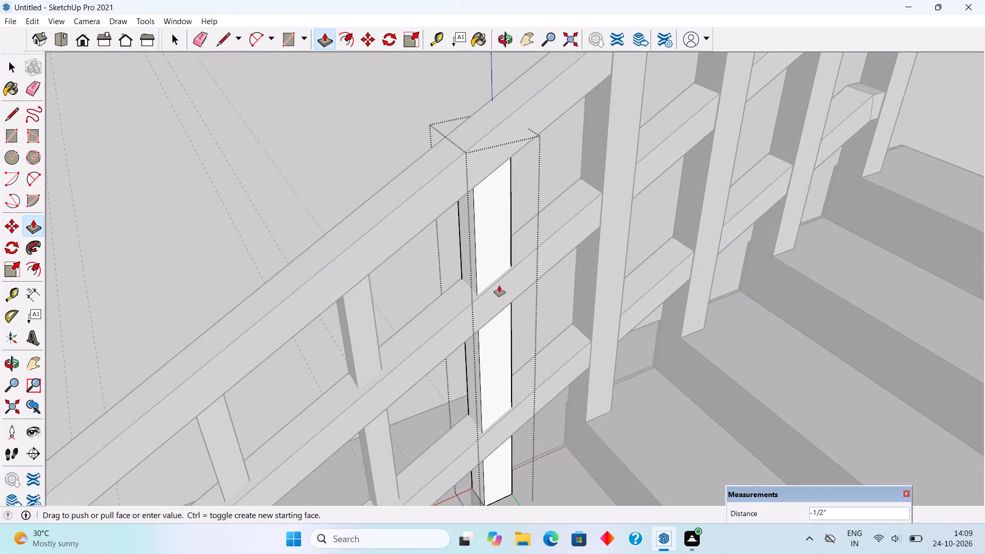
pyautogui.write('1"')
pyautogui.press('Return')
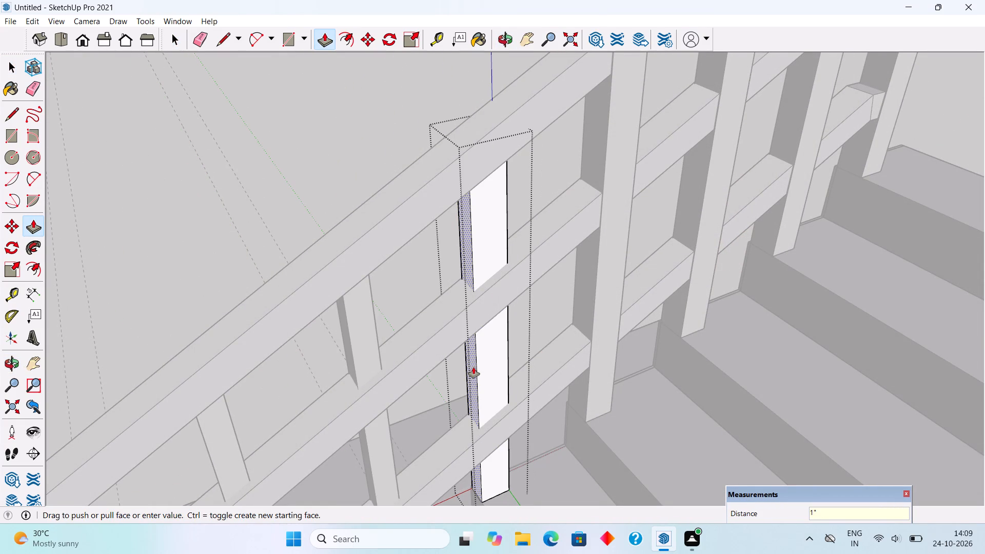
pyautogui.click(474, 367)
pyautogui.press('1')
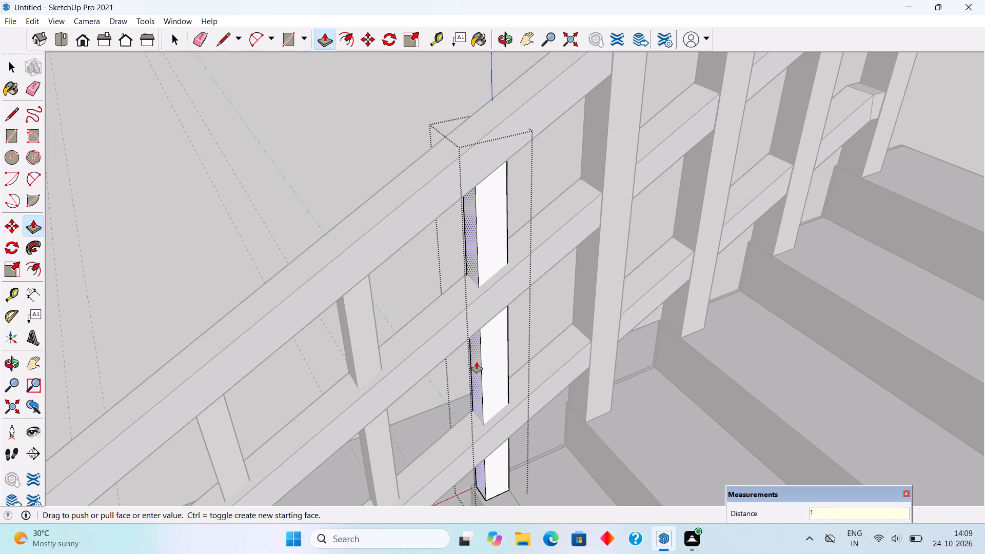
pyautogui.hotkey('shift', '"')
pyautogui.press('Return')
pyautogui.press('space')
# Slim the upper flight's seventh post from the bottom by pushing two adjacent side faces inward 1" each.
pyautogui.tripleClick(600, 249)
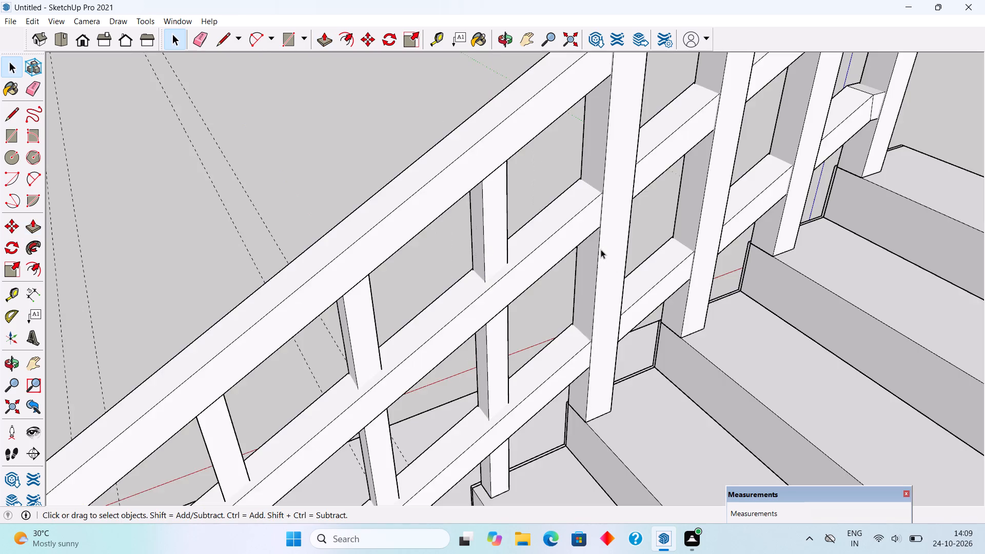
pyautogui.press('p')
pyautogui.click(613, 258)
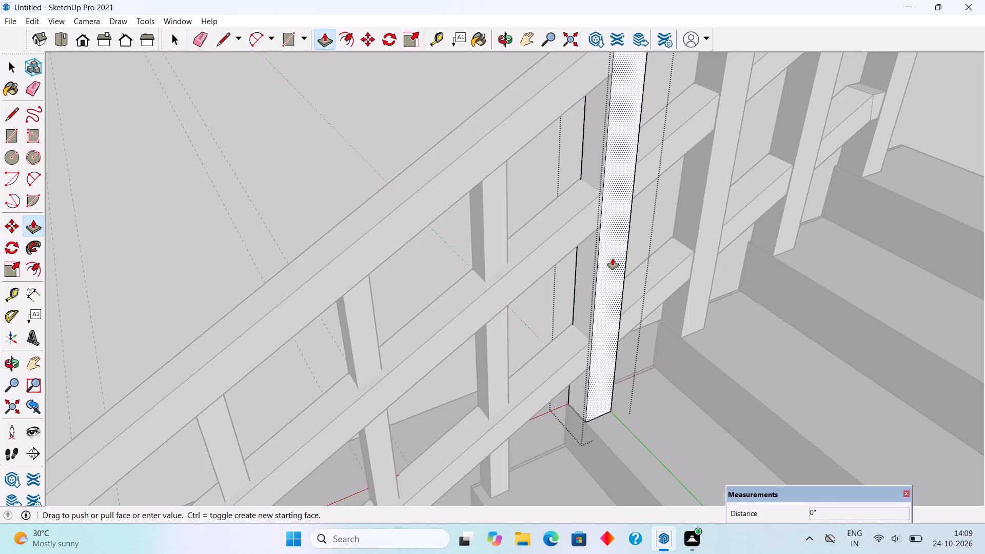
pyautogui.write('1"')
pyautogui.press('Return')
pyautogui.click(587, 278)
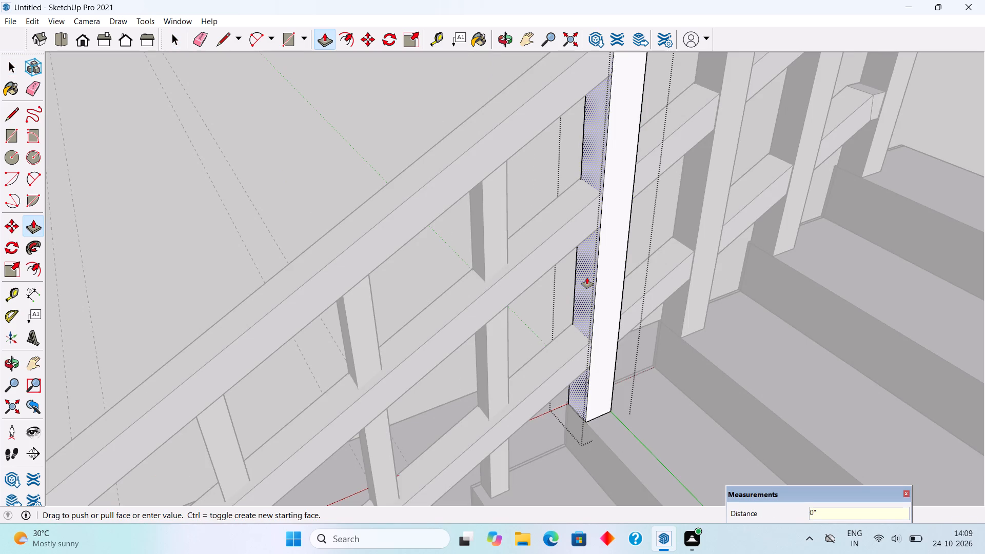
pyautogui.write('1"')
pyautogui.press('Return')
pyautogui.click(607, 285)
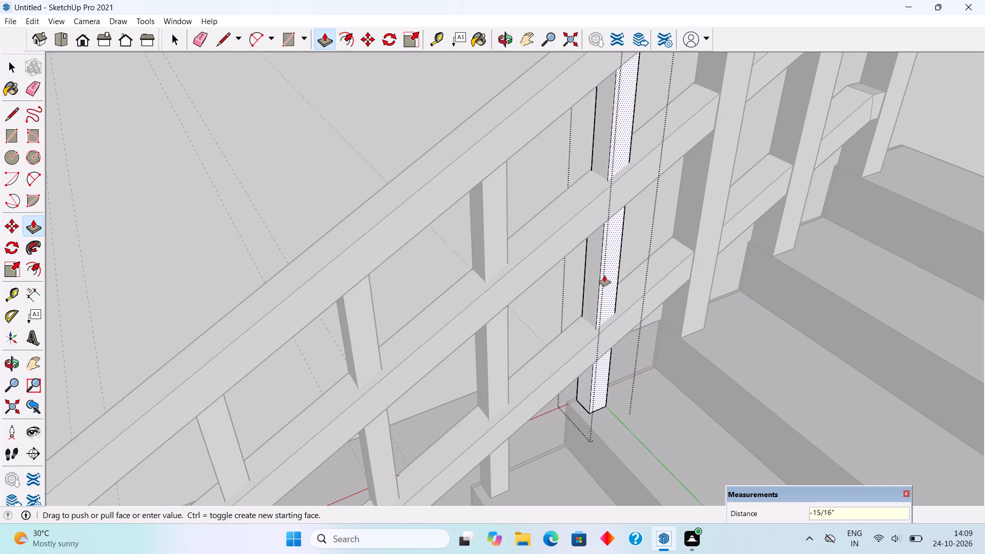
pyautogui.write('1"')
pyautogui.press('Return')
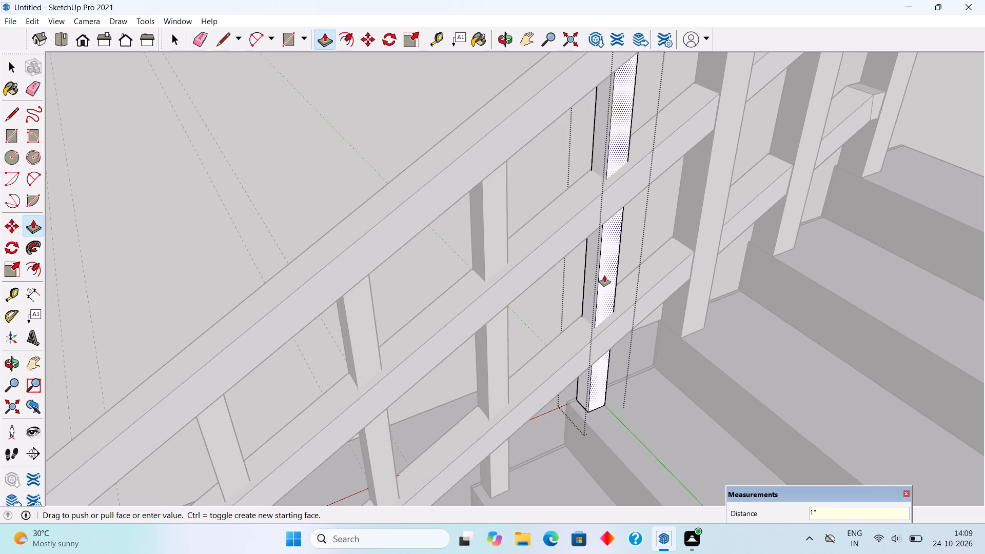
pyautogui.press('space')
pyautogui.scroll(-17, 621, 267)
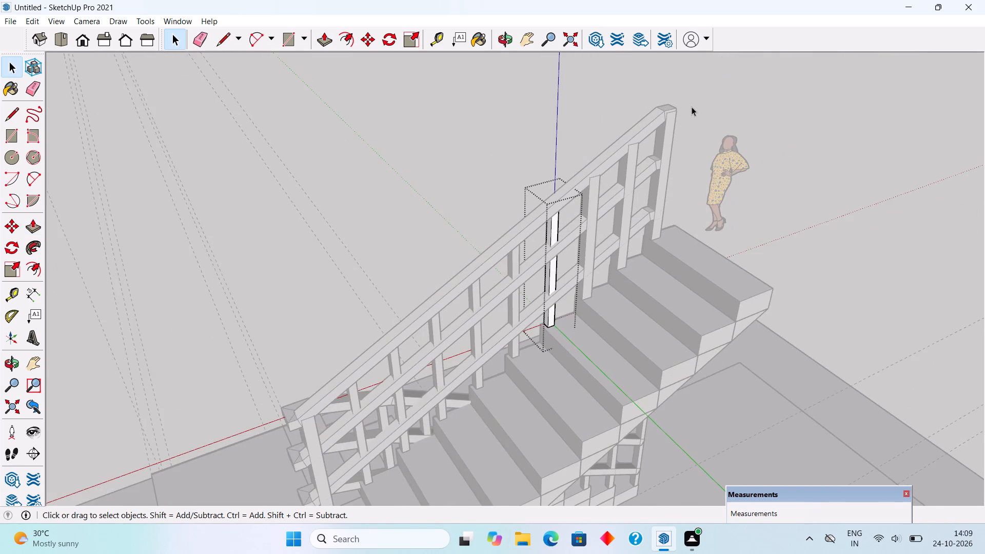
# Slim the upper flight's eighth post from the bottom by pushing two adjacent side faces inward 1" each.
pyautogui.scroll(20, 694, 101)
pyautogui.scroll(6, 582, 302)
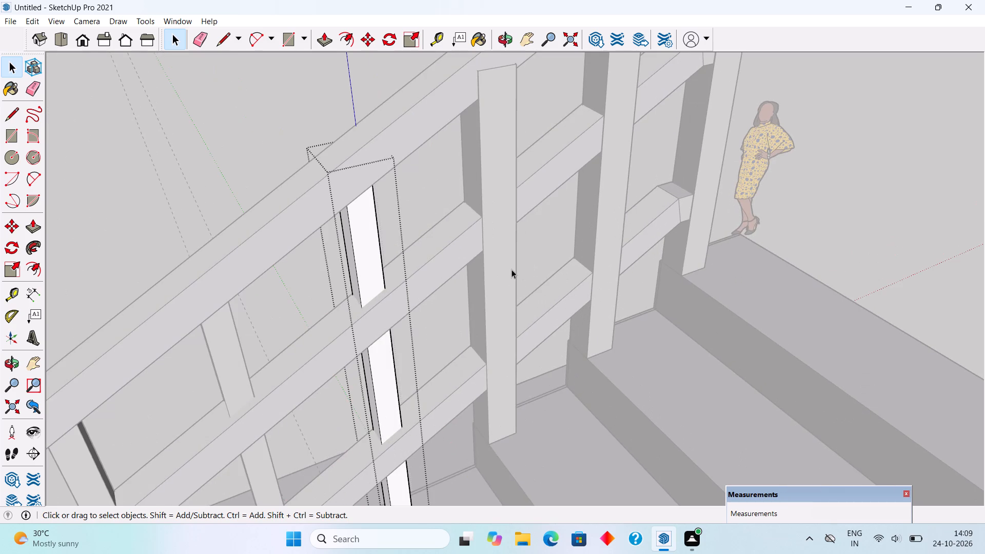
pyautogui.tripleClick(511, 269)
pyautogui.press('p')
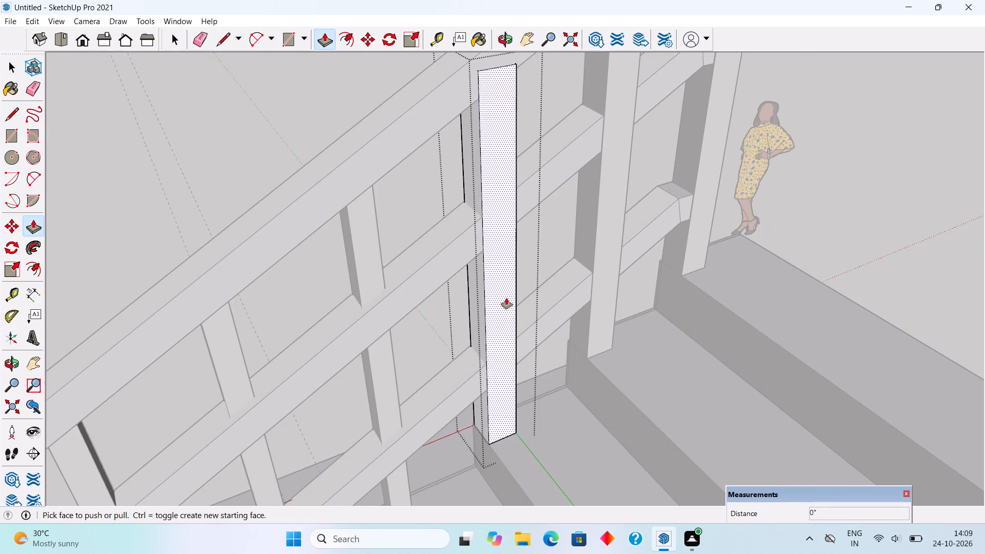
pyautogui.click(506, 298)
pyautogui.write('1"')
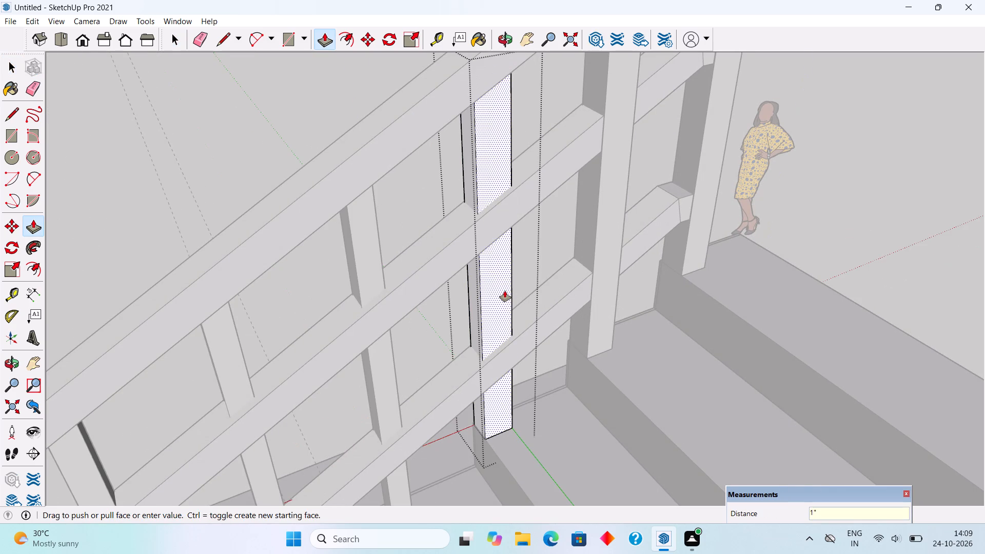
pyautogui.press('Return')
pyautogui.click(478, 309)
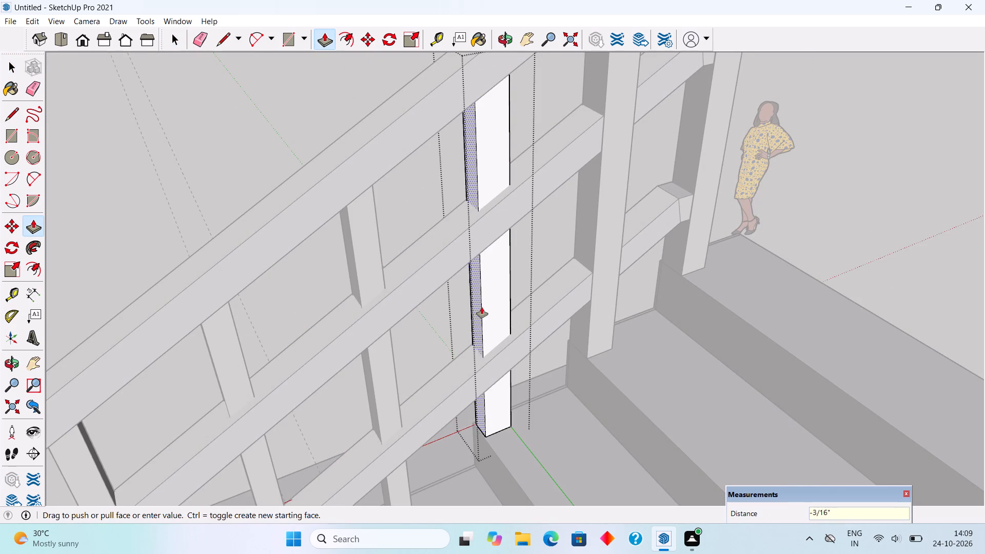
pyautogui.write('1"')
pyautogui.press('Return')
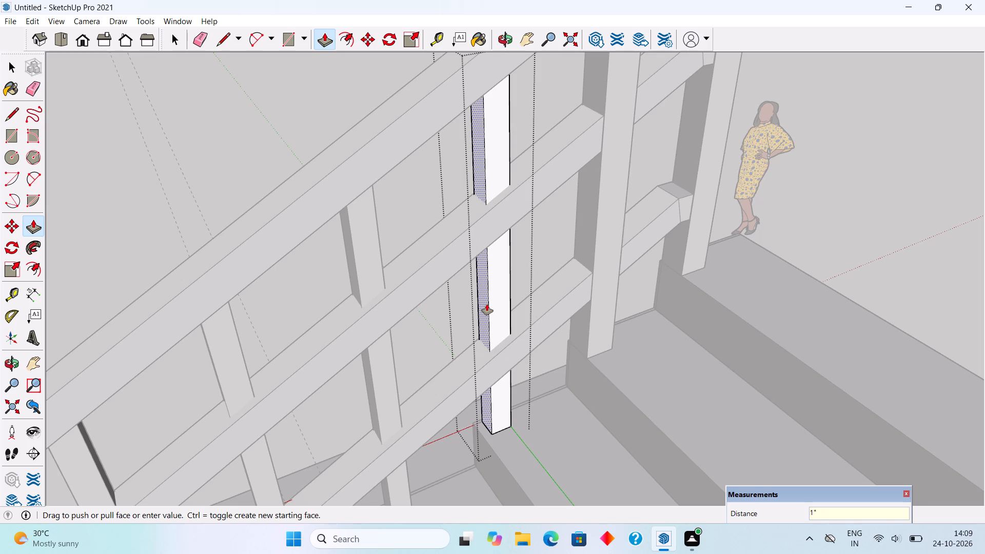
pyautogui.press('space')
# Slim the upper flight's ninth post from the bottom by pushing two adjacent side faces inward 1" each.
pyautogui.tripleClick(602, 221)
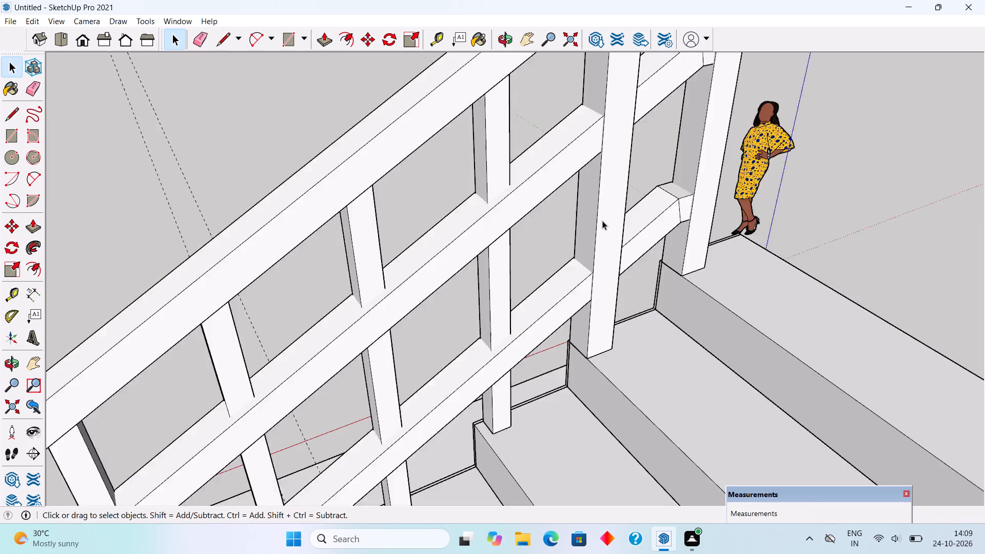
pyautogui.press('p')
pyautogui.click(606, 225)
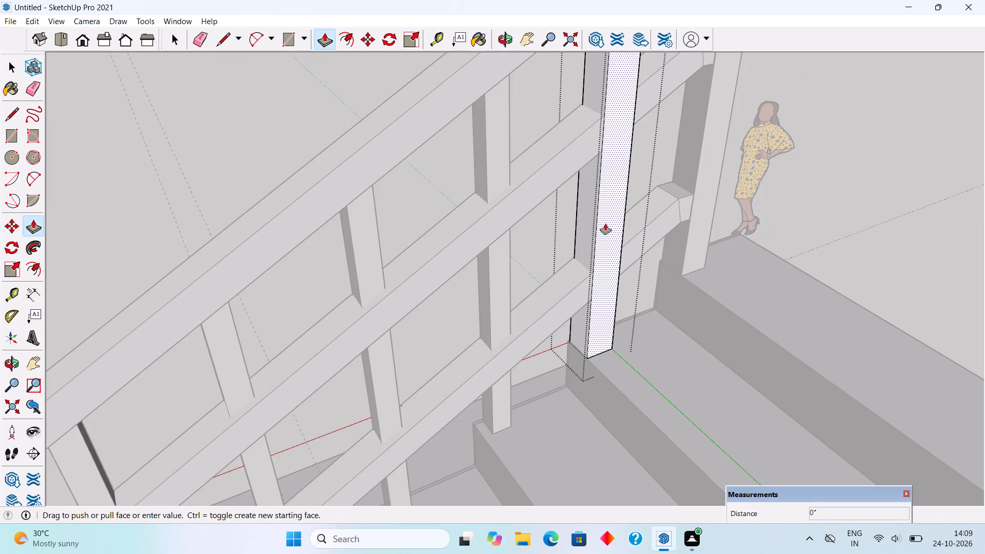
pyautogui.write('1"')
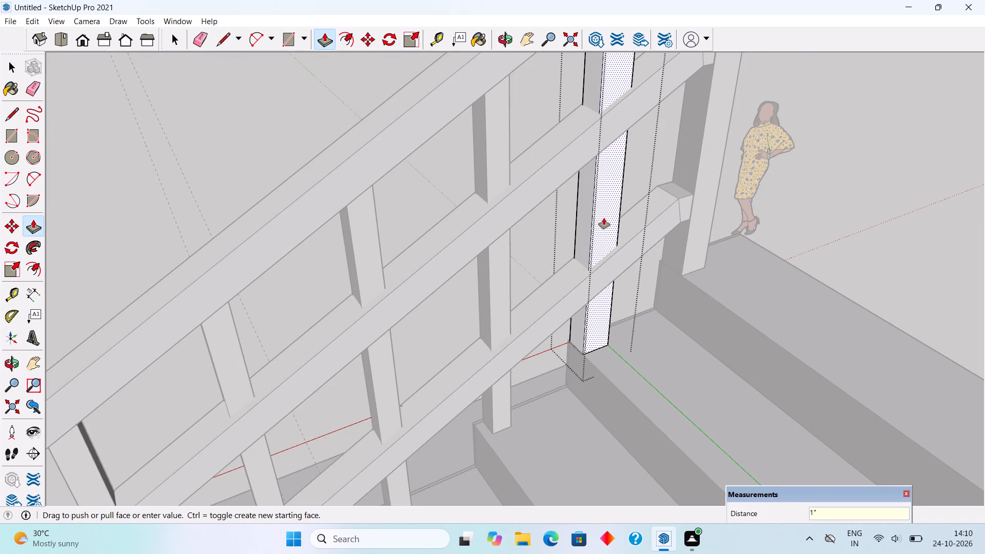
pyautogui.press('Return')
pyautogui.click(586, 233)
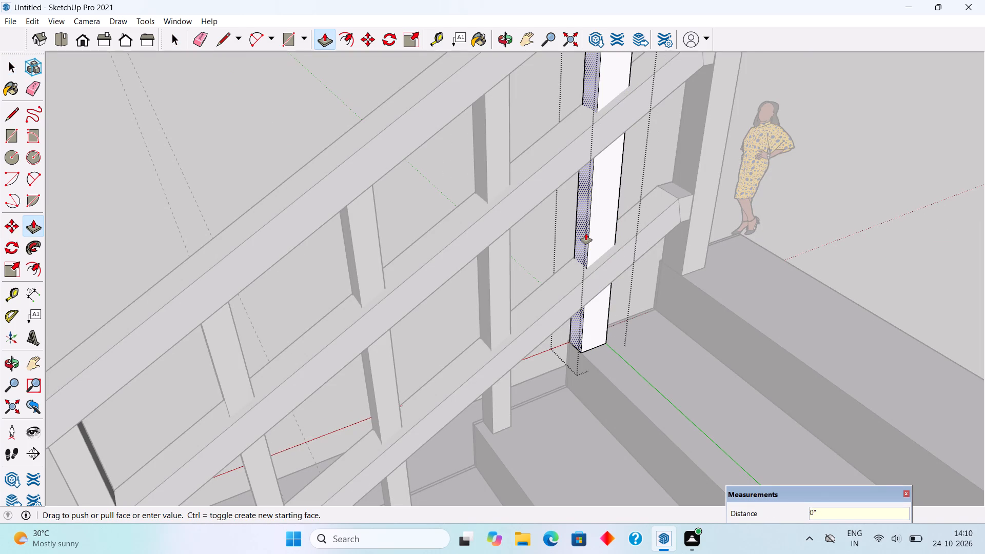
pyautogui.write('1"')
pyautogui.press('Return')
pyautogui.press('space')
pyautogui.scroll(-5, 592, 231)
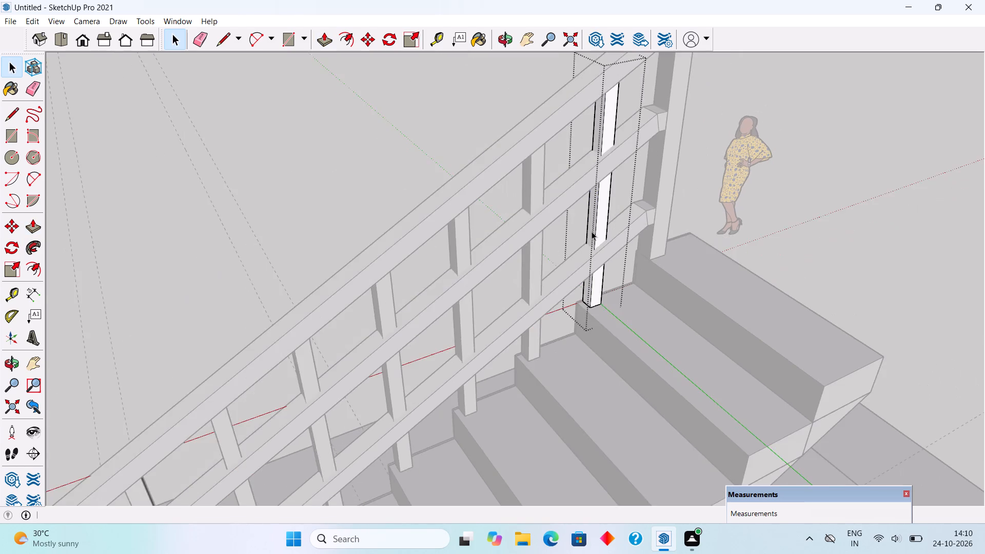
pyautogui.scroll(-5, 592, 228)
pyautogui.click(484, 153)
# Examine both flights' railings and posts from several angles, including the full staircase seen from its open side.
pyautogui.moveTo(531, 213); pyautogui.dragTo(800, 105, button='middle')
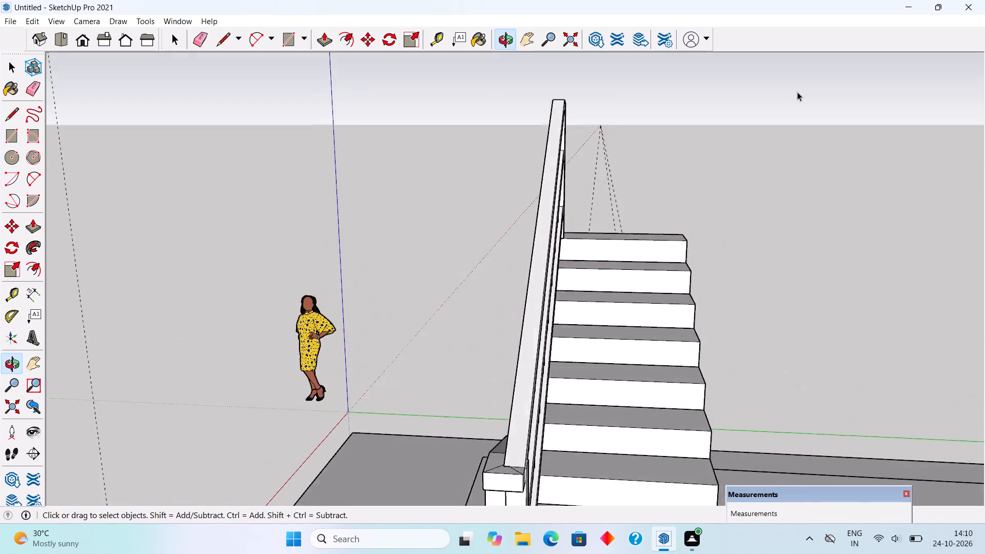
pyautogui.scroll(-4, 799, 94)
pyautogui.moveTo(727, 206); pyautogui.dragTo(957, 319, button='middle')
pyautogui.moveTo(623, 301); pyautogui.dragTo(838, 143, button='middle')
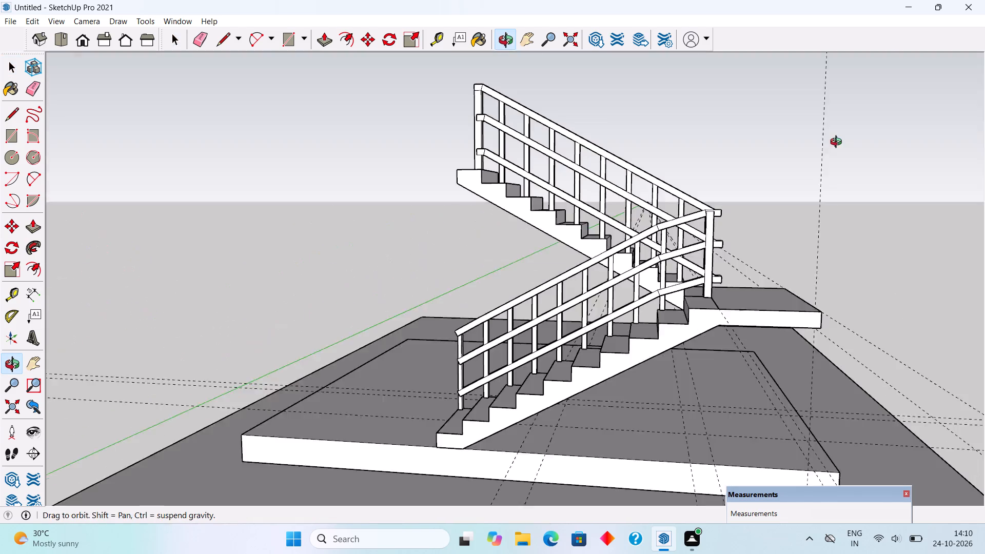
pyautogui.moveTo(838, 143); pyautogui.dragTo(850, 113, button='middle')
pyautogui.moveTo(657, 203); pyautogui.dragTo(669, 278, button='middle')
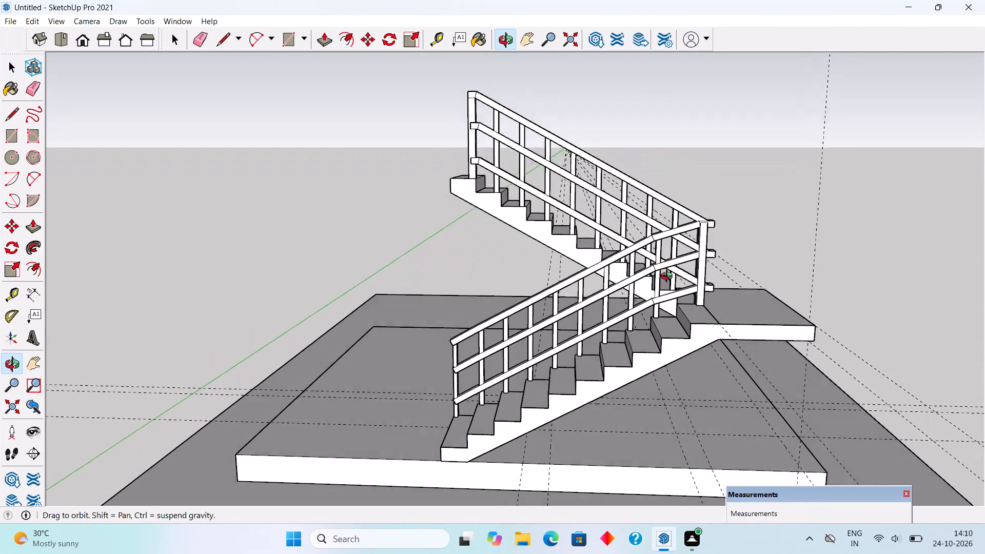
pyautogui.moveTo(669, 278); pyautogui.dragTo(674, 291, button='middle')
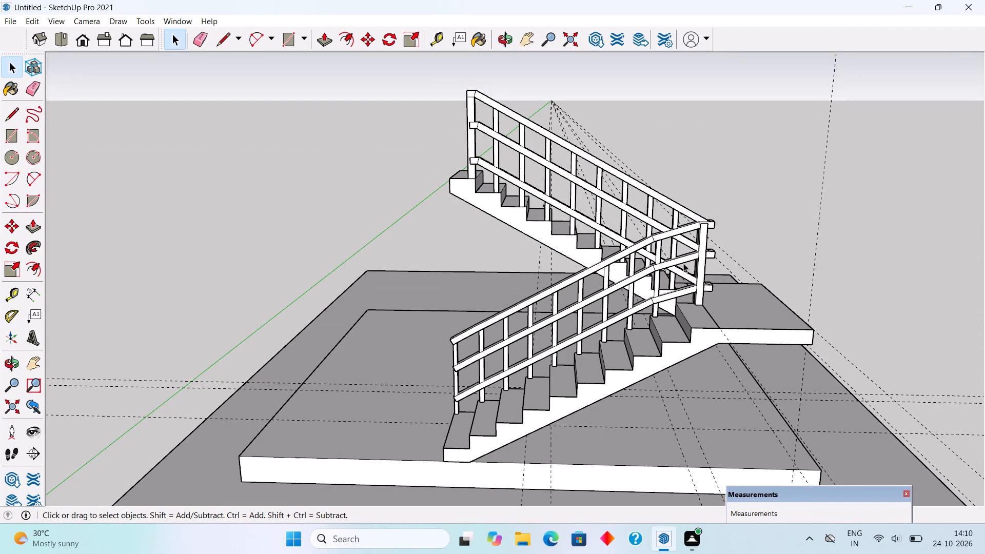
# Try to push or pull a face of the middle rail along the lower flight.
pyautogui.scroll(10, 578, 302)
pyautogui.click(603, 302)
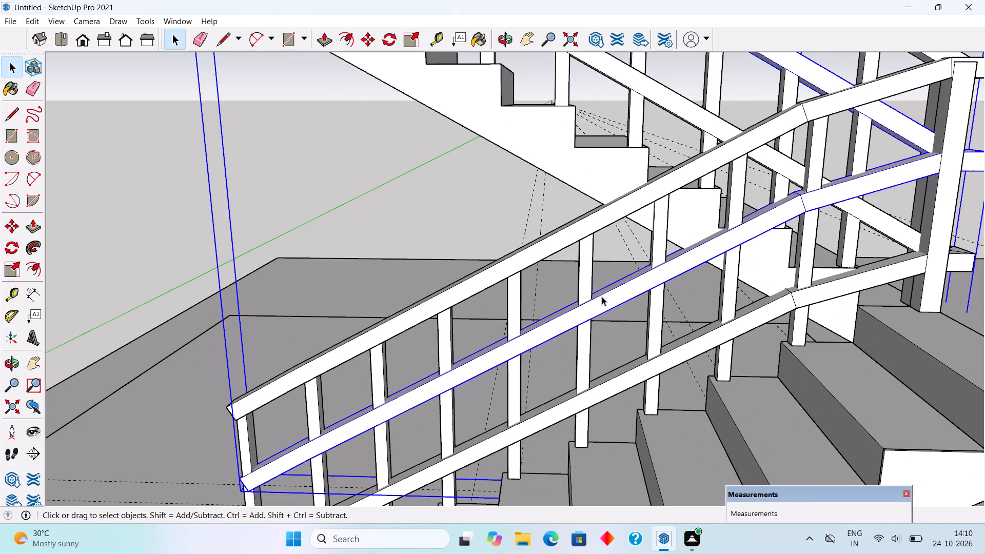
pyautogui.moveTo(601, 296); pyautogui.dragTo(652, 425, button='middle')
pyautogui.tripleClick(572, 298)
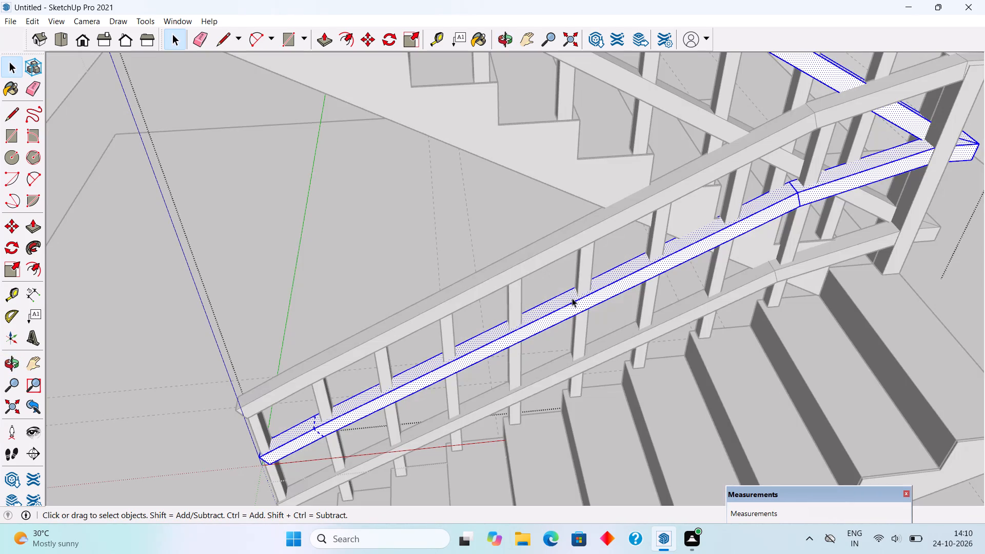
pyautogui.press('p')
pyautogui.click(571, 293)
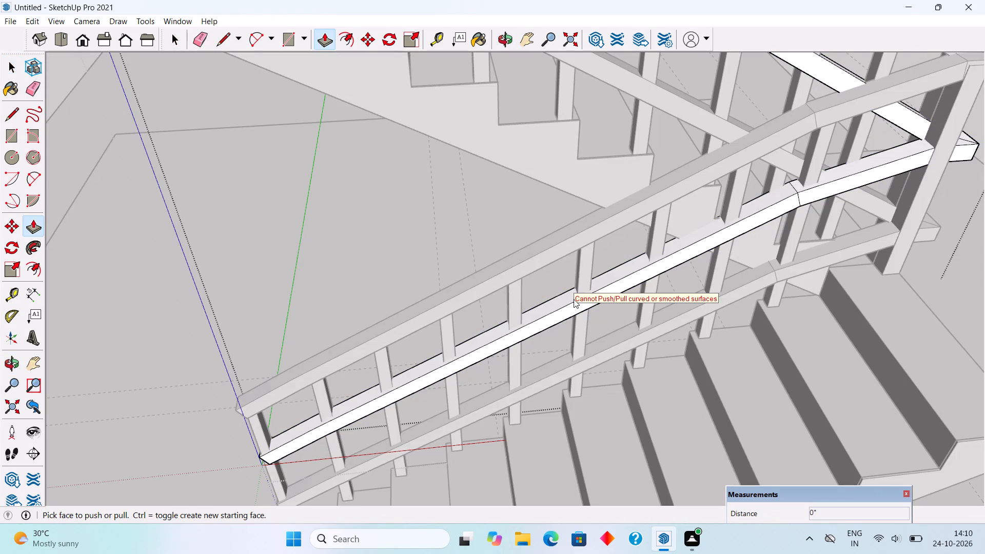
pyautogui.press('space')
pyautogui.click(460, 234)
# Push the raised base tier's long side face beside the lower flight inward toward the stair's outer side.
pyautogui.scroll(-5, 460, 234)
pyautogui.click(895, 246)
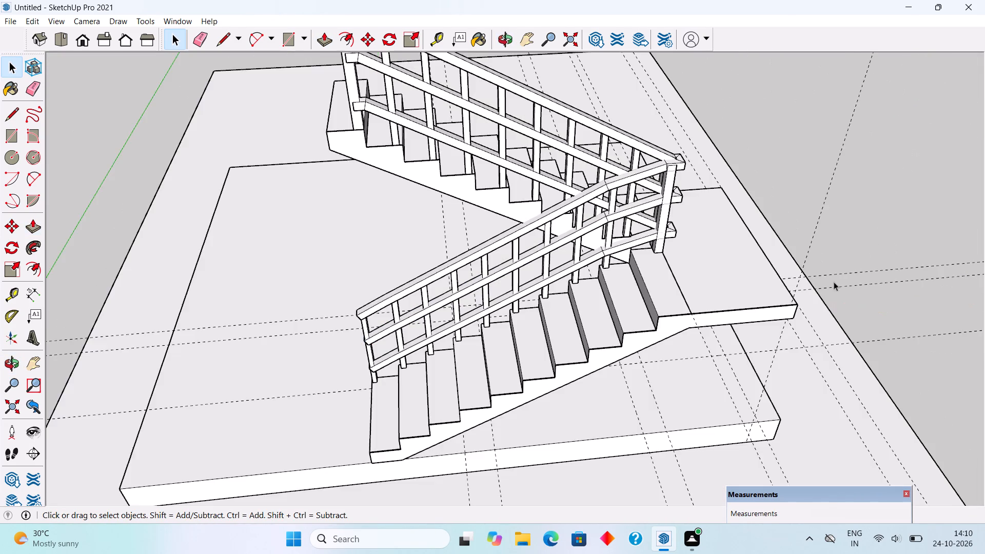
pyautogui.moveTo(751, 287); pyautogui.dragTo(659, 151, button='middle')
pyautogui.scroll(-3, 655, 145)
pyautogui.moveTo(629, 223); pyautogui.dragTo(741, 290, button='middle')
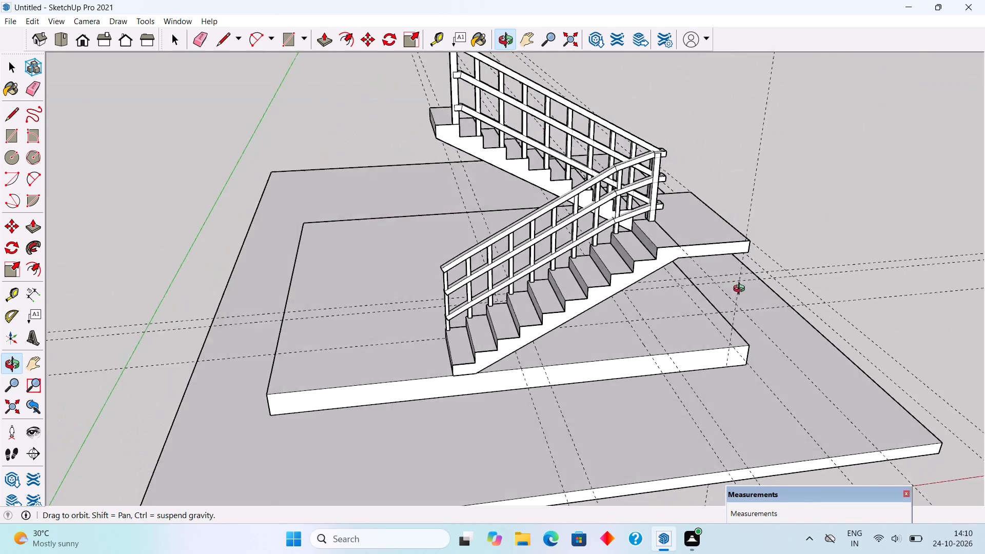
pyautogui.moveTo(741, 290); pyautogui.dragTo(746, 290, button='middle')
pyautogui.scroll(6, 491, 379)
pyautogui.tripleClick(495, 379)
pyautogui.moveTo(499, 372); pyautogui.dragTo(513, 364, button='middle')
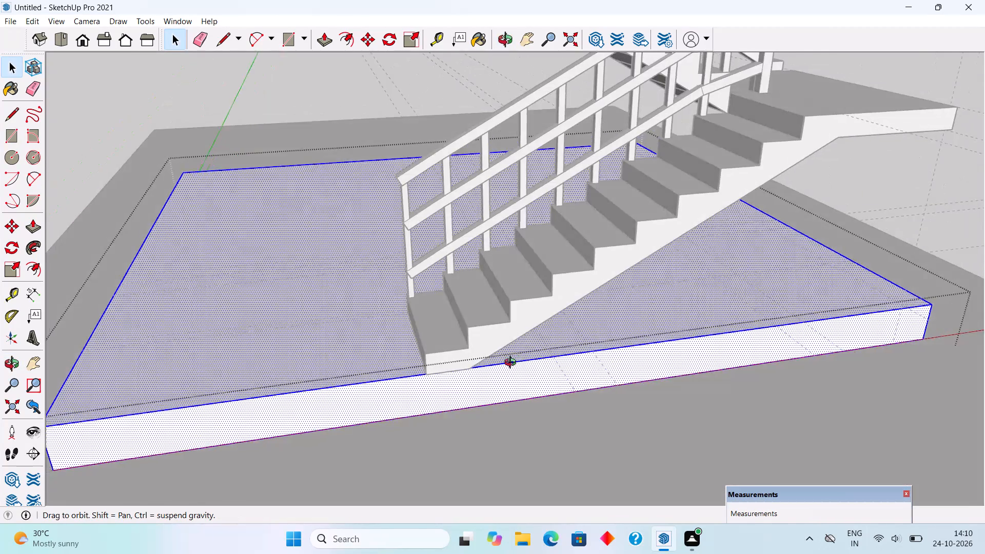
pyautogui.moveTo(513, 364); pyautogui.dragTo(678, 353, button='middle')
pyautogui.press('p')
pyautogui.click(548, 389)
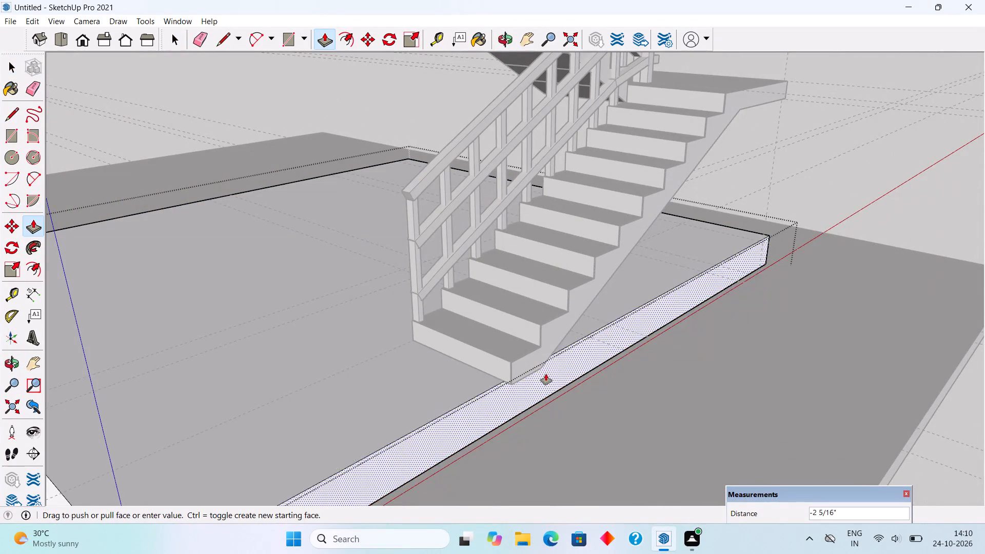
pyautogui.click(550, 353)
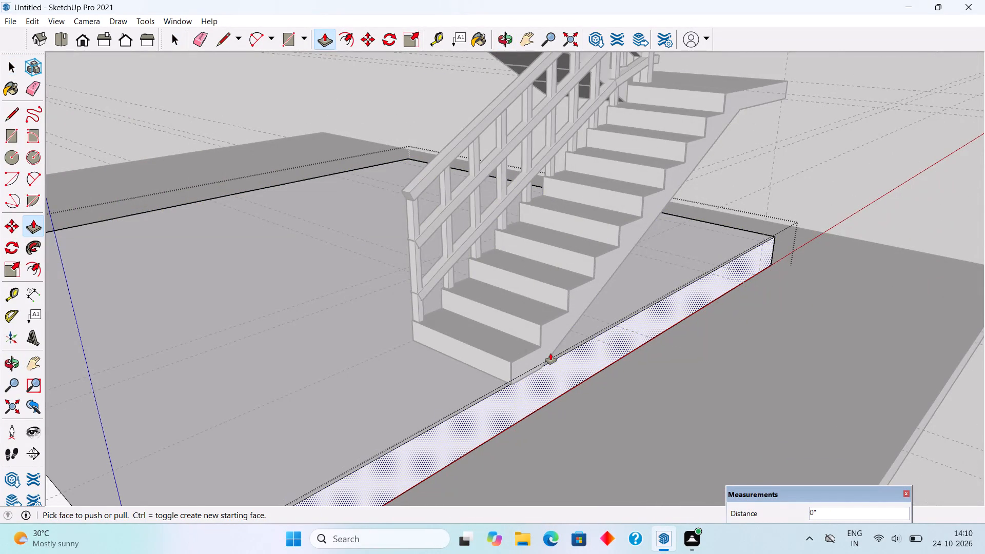
pyautogui.press('space')
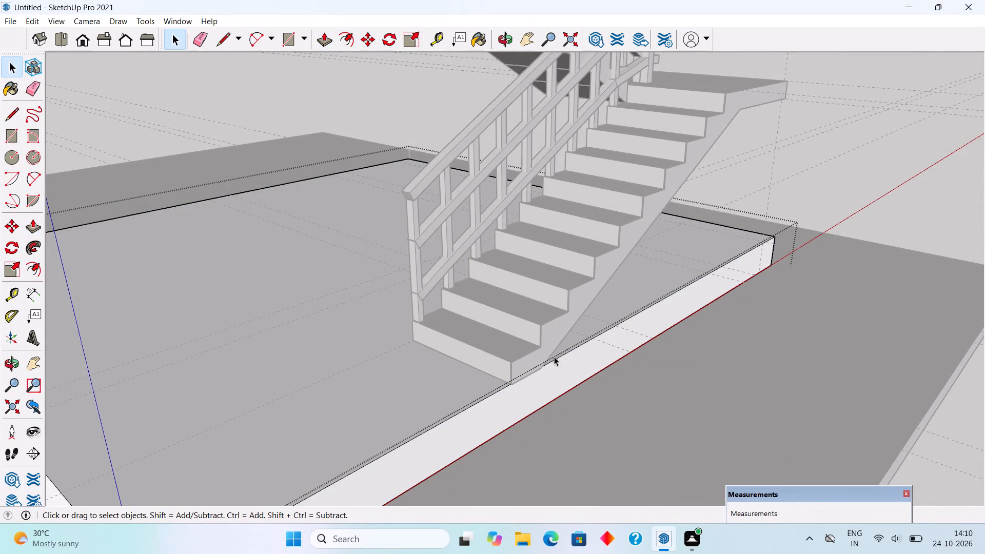
# Pull the same side face of the raised base tier outward about 5/16" to align with the bottom step's outer edge.
pyautogui.moveTo(576, 361); pyautogui.dragTo(496, 243, button='middle')
pyautogui.scroll(10, 477, 300)
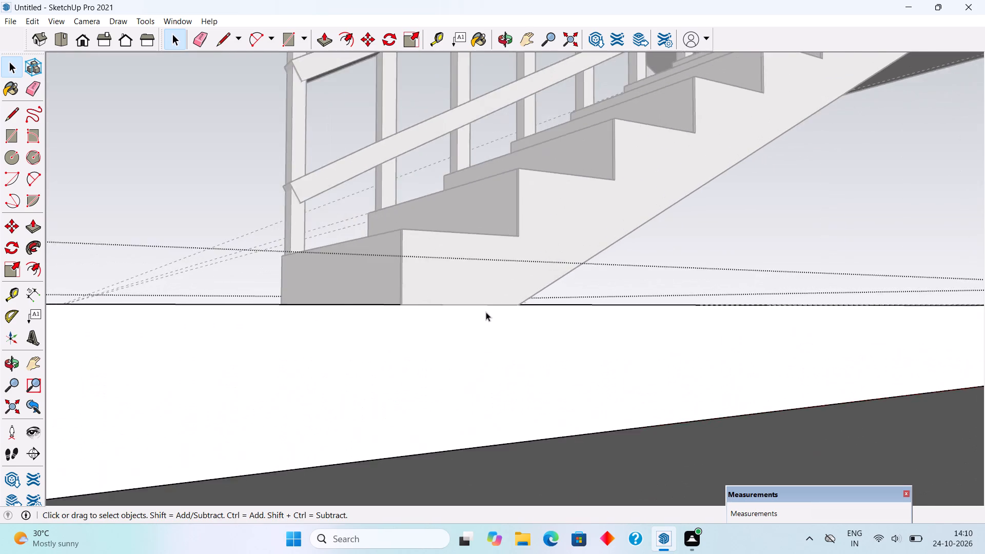
pyautogui.scroll(1, 486, 312)
pyautogui.moveTo(469, 295); pyautogui.dragTo(628, 260, button='middle')
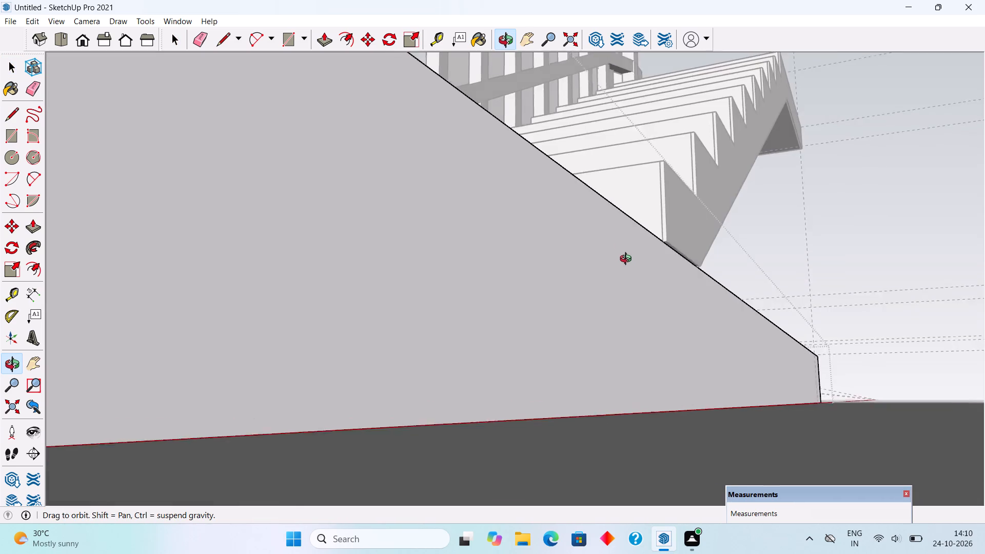
pyautogui.moveTo(628, 260); pyautogui.dragTo(636, 265, button='middle')
pyautogui.scroll(6, 695, 263)
pyautogui.doubleClick(681, 327)
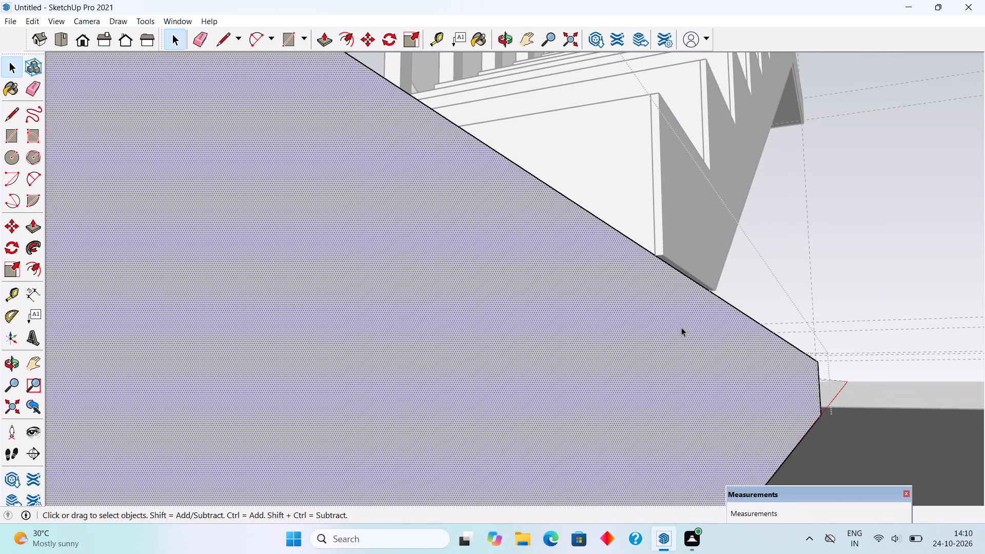
pyautogui.press('p')
pyautogui.click(681, 318)
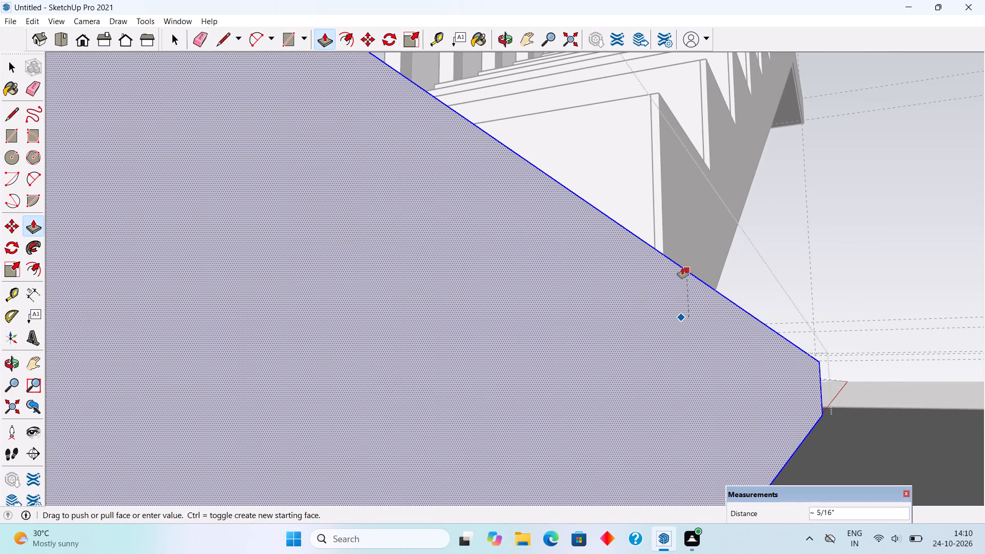
pyautogui.click(676, 261)
pyautogui.press('space')
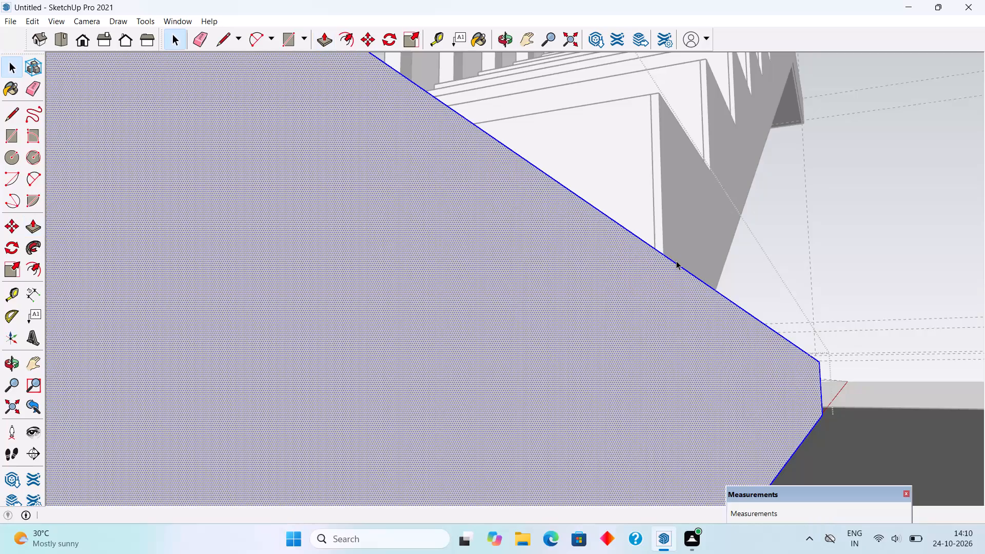
pyautogui.click(820, 181)
pyautogui.moveTo(821, 183); pyautogui.dragTo(628, 370, button='middle')
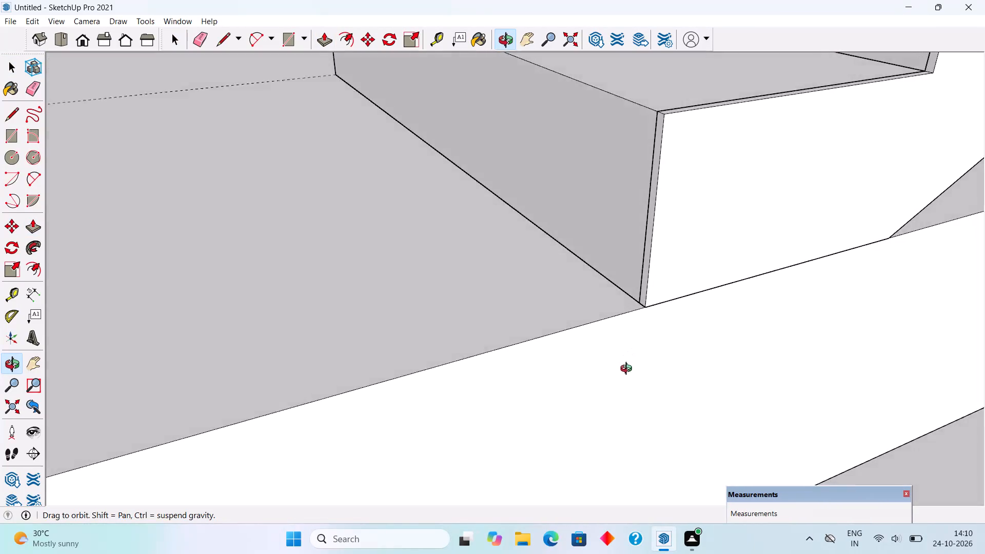
# Pull the raised base tier's long side face beside the lower flight outward by 9".
pyautogui.moveTo(628, 370); pyautogui.dragTo(617, 401, button='middle')
pyautogui.scroll(-17, 548, 311)
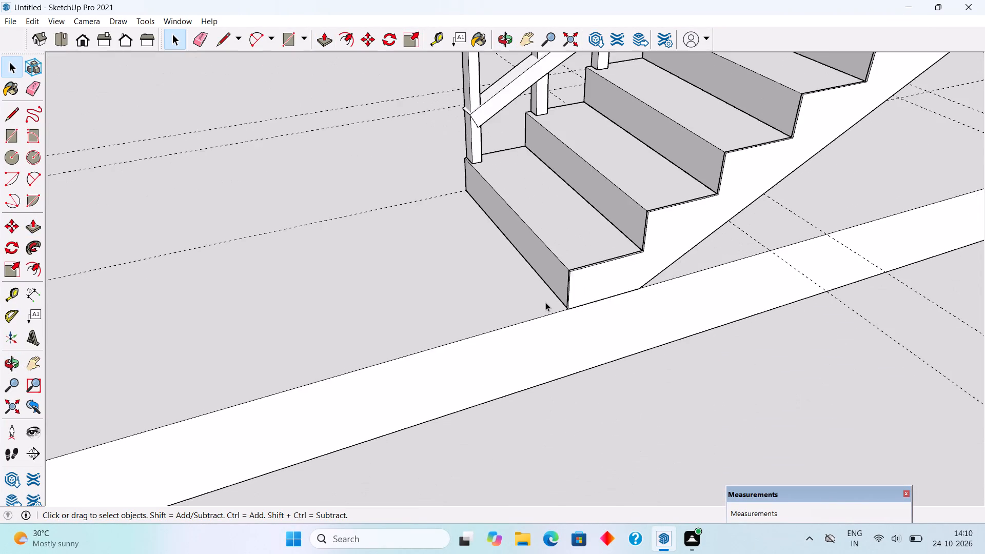
pyautogui.scroll(-7, 545, 302)
pyautogui.moveTo(649, 277); pyautogui.dragTo(599, 305, button='middle')
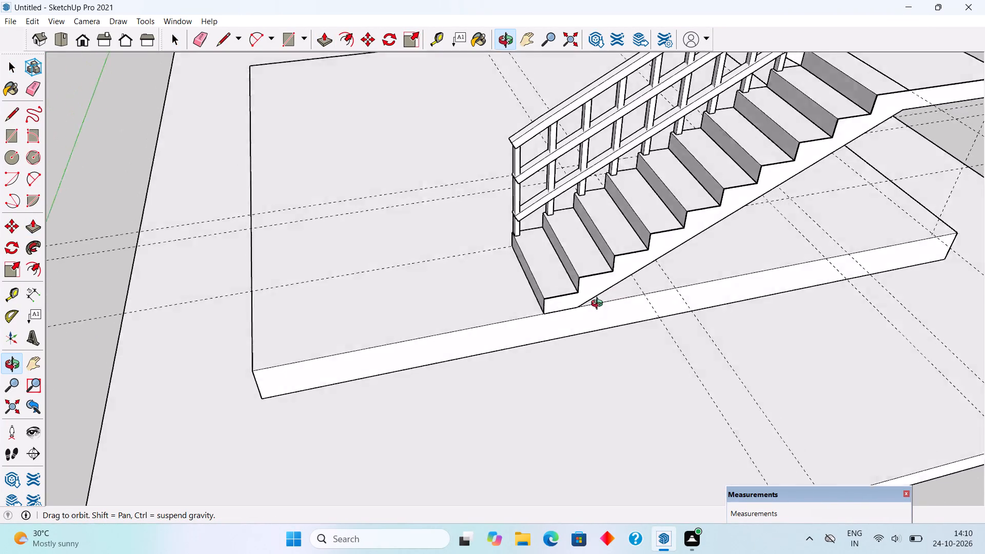
pyautogui.moveTo(599, 305); pyautogui.dragTo(448, 339, button='middle')
pyautogui.click(487, 327)
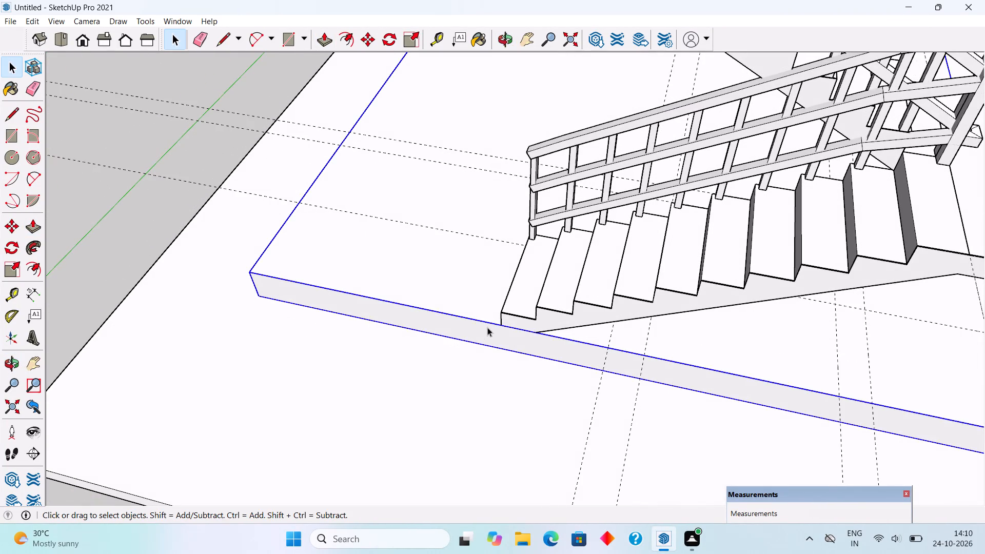
pyautogui.doubleClick(487, 327)
pyautogui.press('p')
pyautogui.click(489, 327)
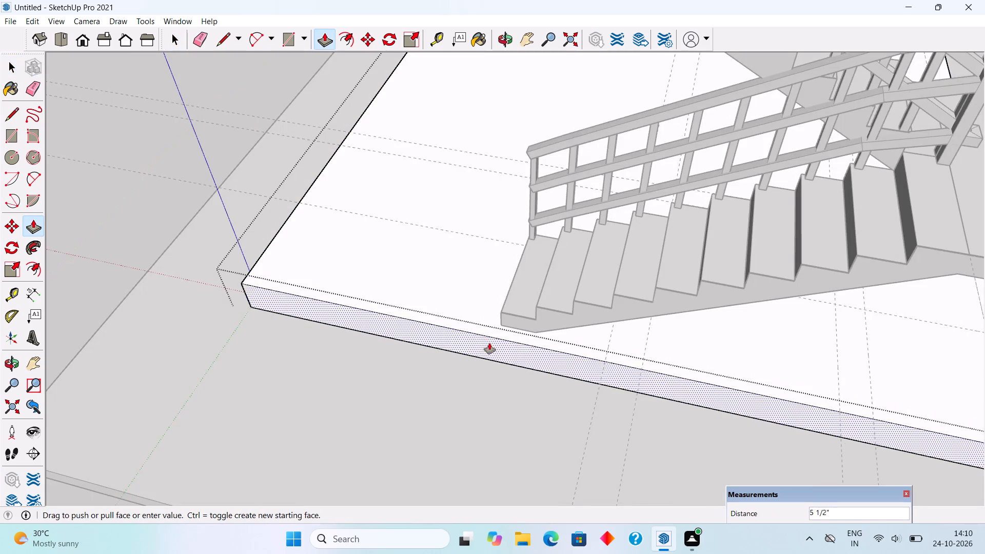
pyautogui.press('9')
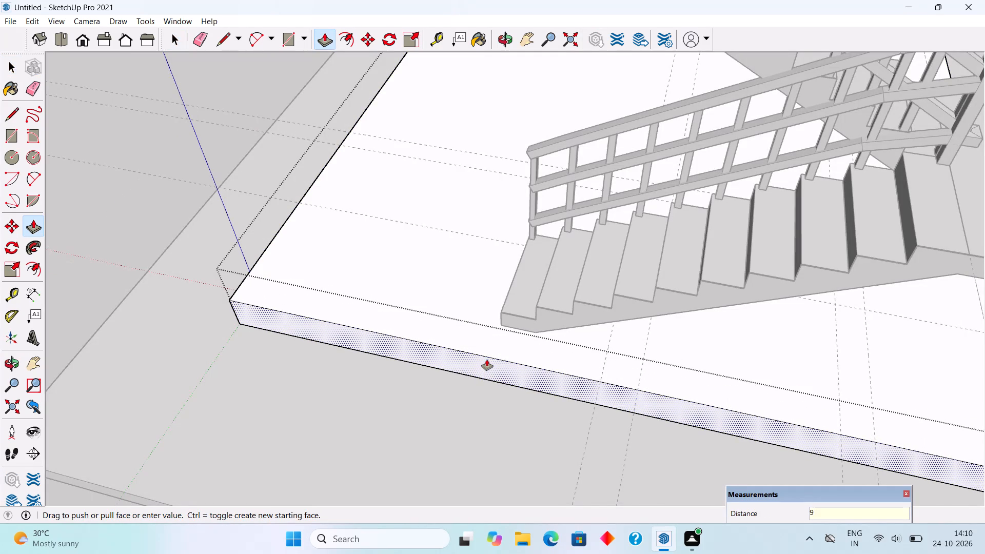
pyautogui.hotkey('shift', '"')
pyautogui.press('Return')
pyautogui.press('space')
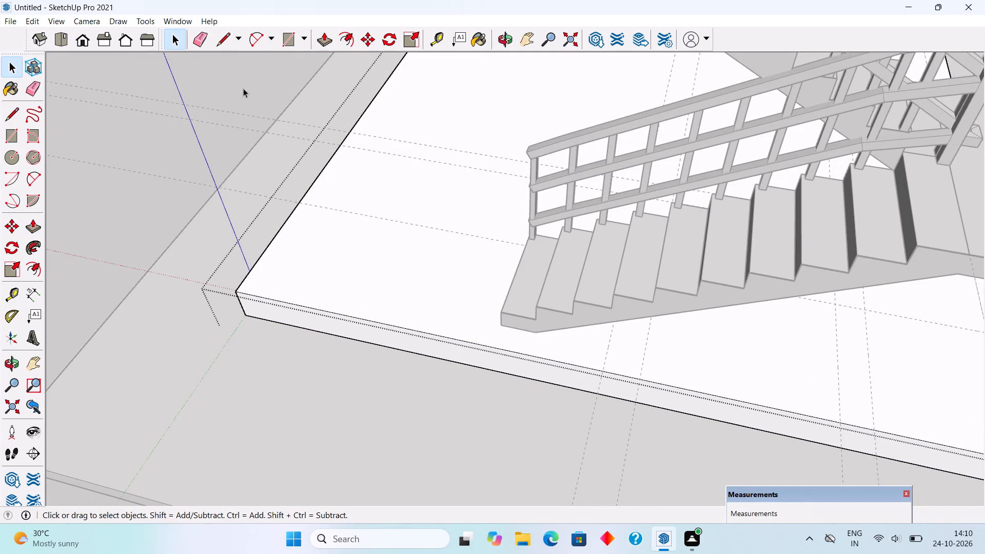
pyautogui.click(243, 88)
# Add a guide line along the bottom edge of the lower flight's first riser, extending across the base tier.
pyautogui.moveTo(415, 265); pyautogui.dragTo(610, 274, button='middle')
pyautogui.scroll(3, 423, 364)
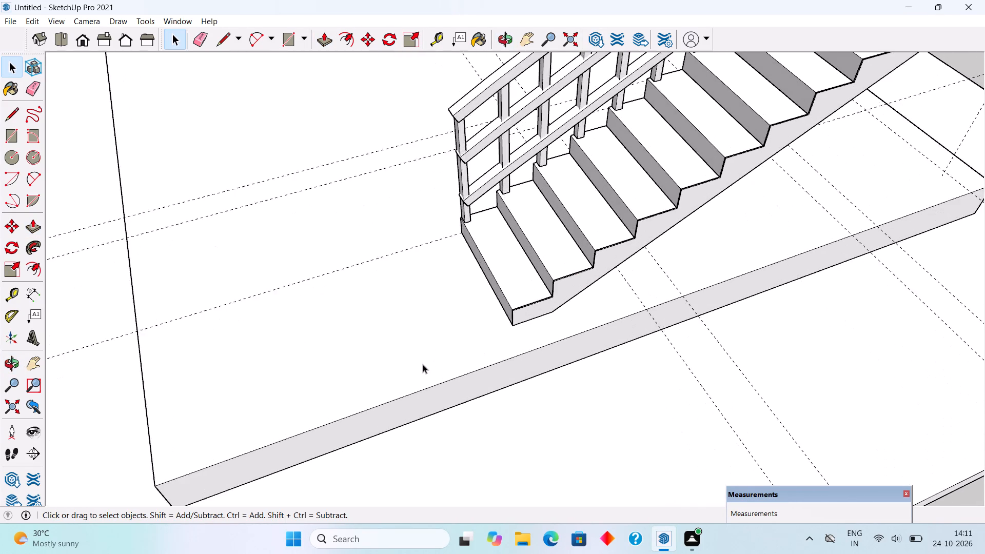
pyautogui.scroll(2, 423, 364)
pyautogui.press('t')
pyautogui.doubleClick(510, 263)
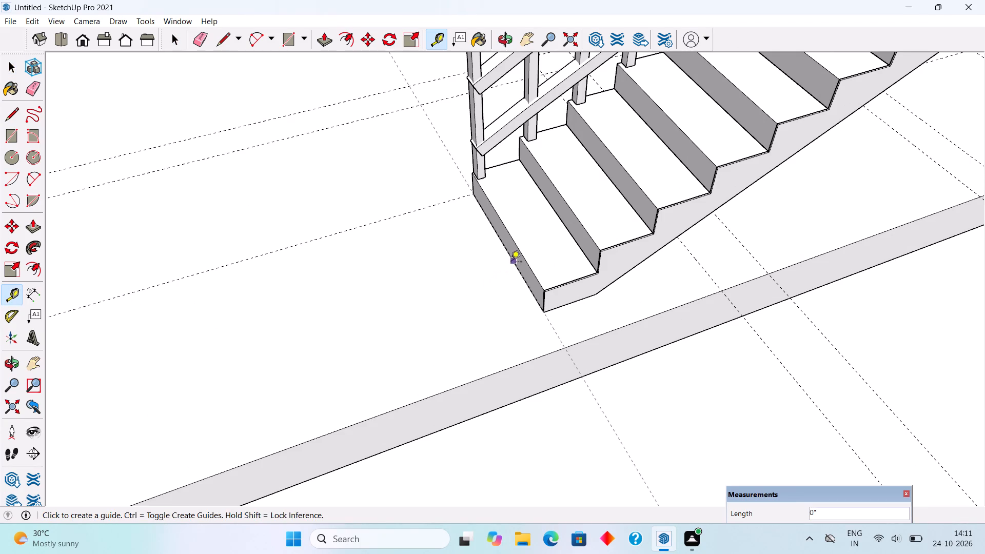
# Unhide all hidden geometry to bring back the wall behind the staircase.
pyautogui.moveTo(472, 309); pyautogui.dragTo(337, 317, button='middle')
pyautogui.scroll(-12, 338, 318)
pyautogui.moveTo(667, 271); pyautogui.dragTo(668, 271, button='middle')
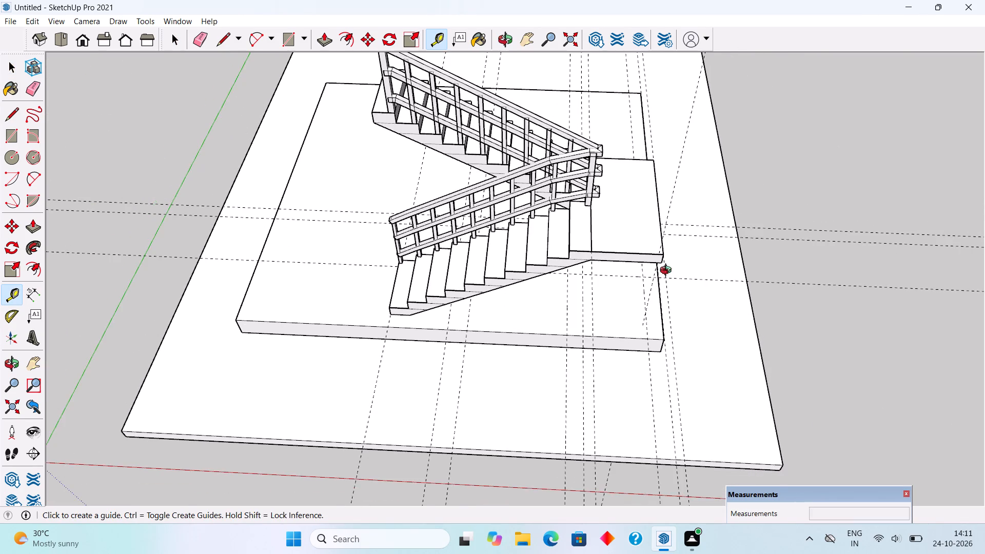
pyautogui.moveTo(668, 271); pyautogui.dragTo(536, 306, button='middle')
pyautogui.moveTo(518, 295); pyautogui.dragTo(404, 251, button='middle')
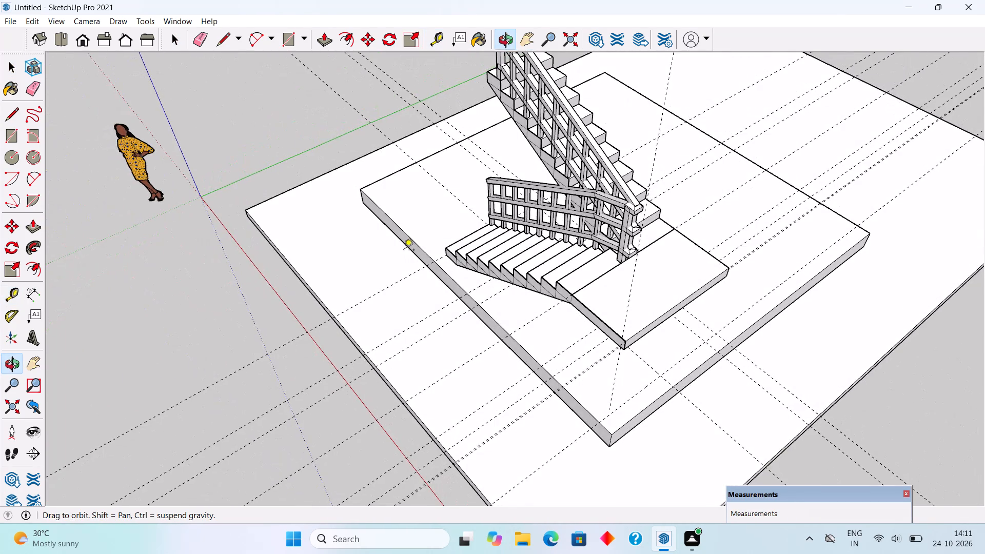
pyautogui.press('space')
pyautogui.click(32, 17)
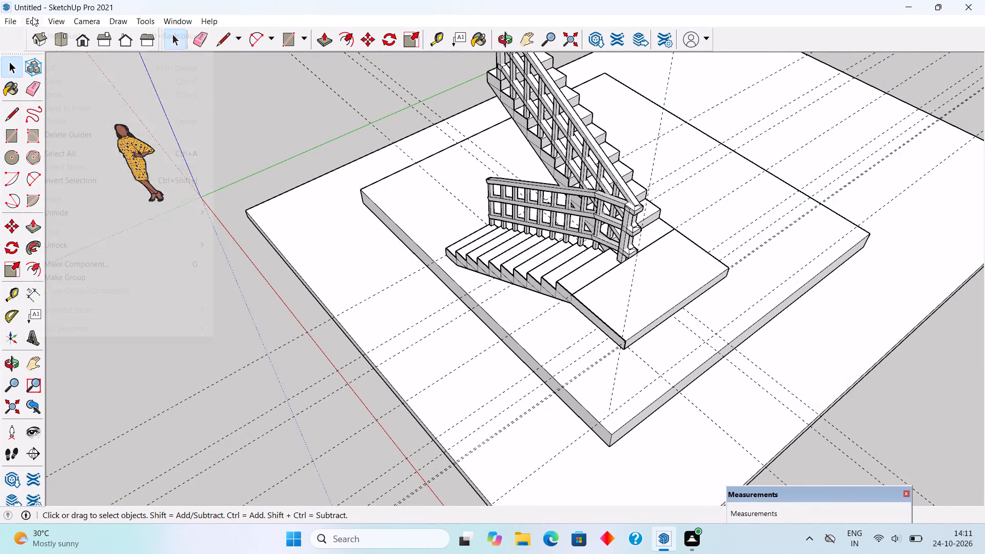
pyautogui.click(95, 210)
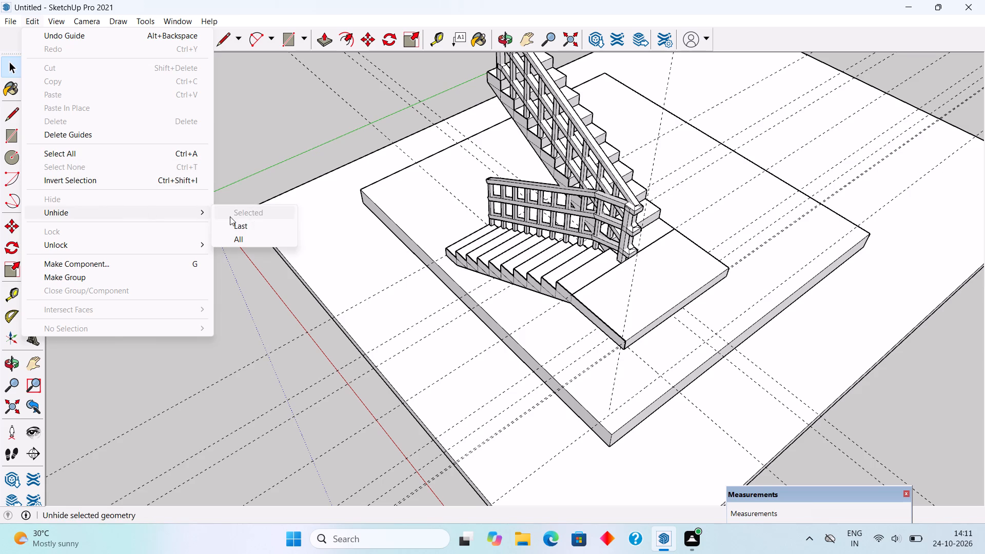
pyautogui.click(252, 234)
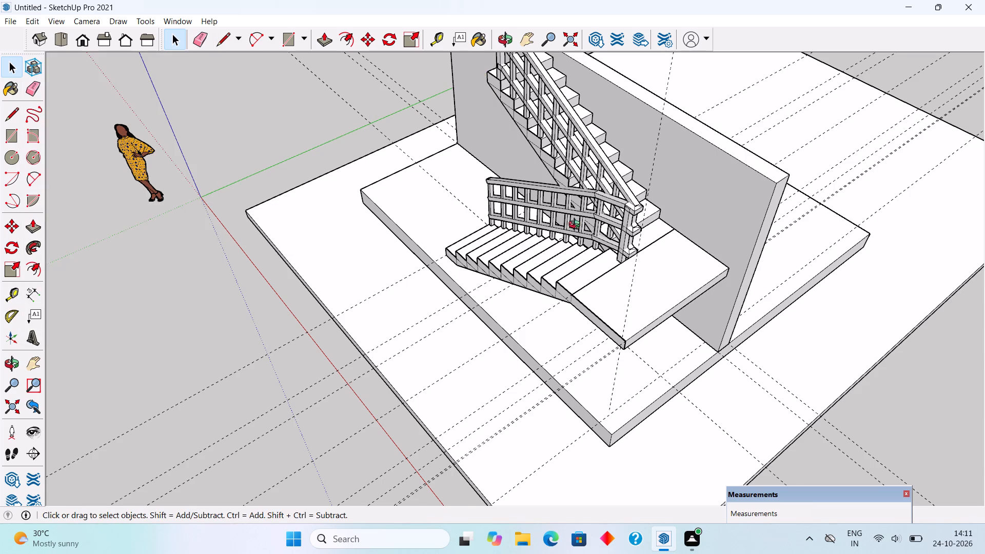
# Place a guide 9" inward from the raised tier's long top edge on the stair side.
pyautogui.moveTo(577, 226); pyautogui.dragTo(534, 218, button='middle')
pyautogui.scroll(6, 693, 428)
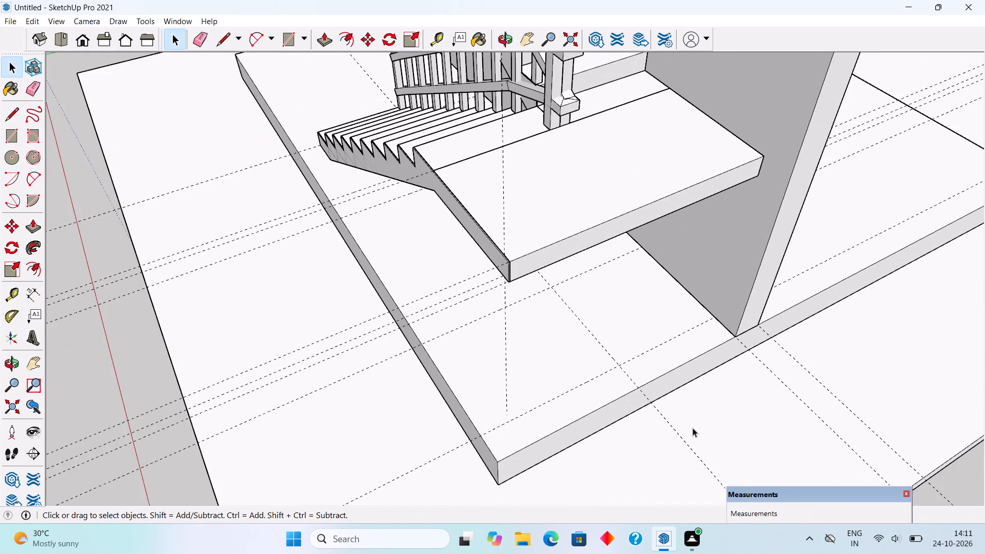
pyautogui.press('r')
pyautogui.press('t')
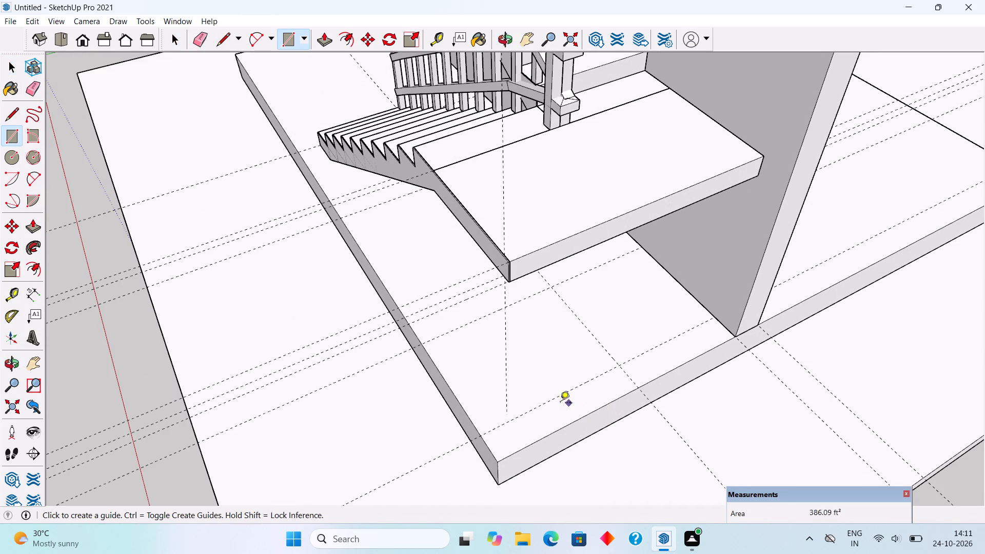
pyautogui.click(458, 396)
pyautogui.press('9')
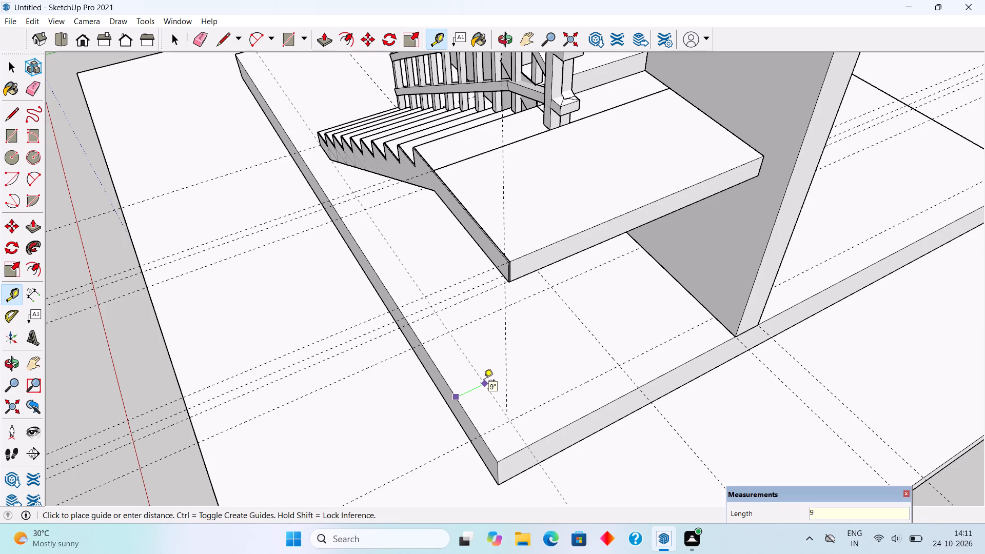
pyautogui.hotkey('shift', '"')
pyautogui.press('Return')
# Draw a 9" by about 6' 5/16" rectangle from the guide to the wall at the landing end, and raise it 10'.
pyautogui.press('r')
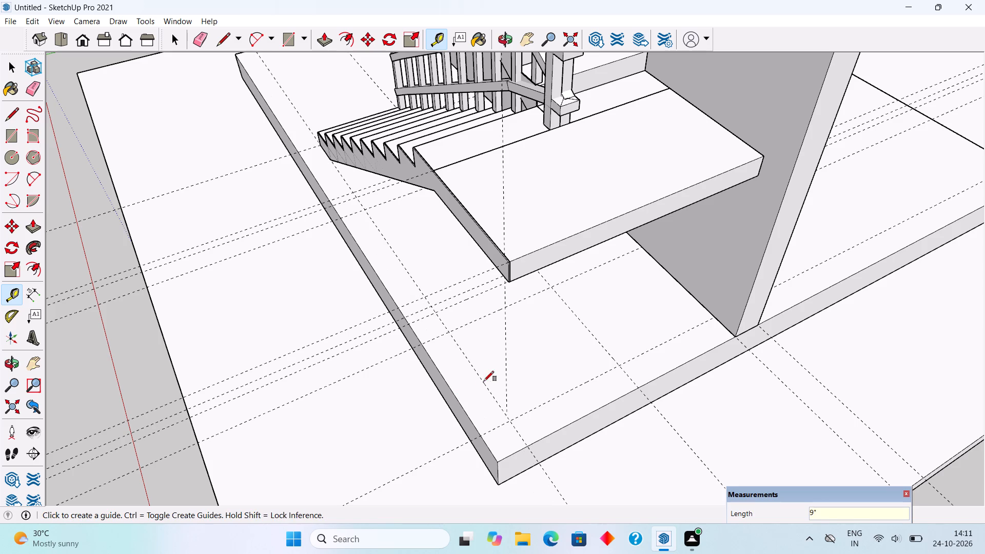
pyautogui.click(511, 419)
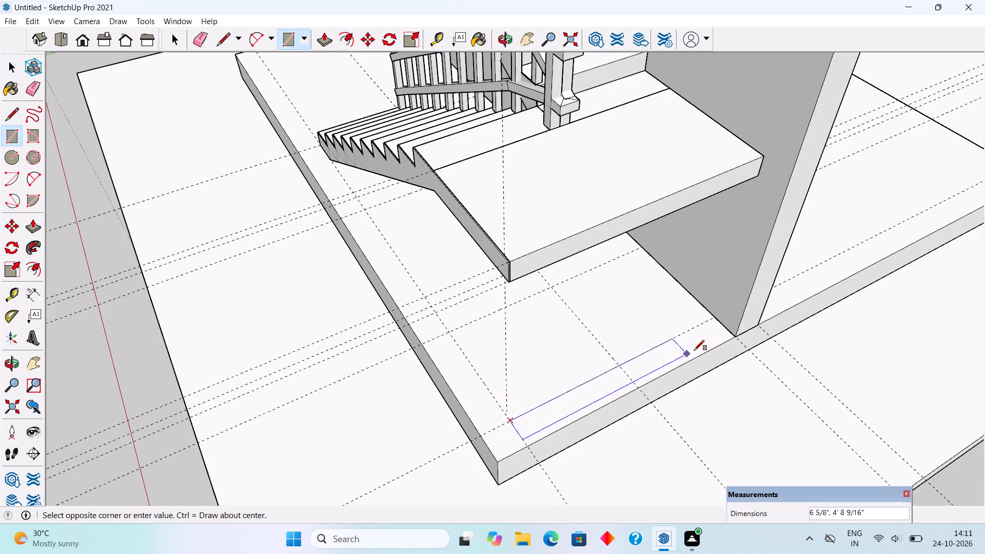
pyautogui.click(731, 337)
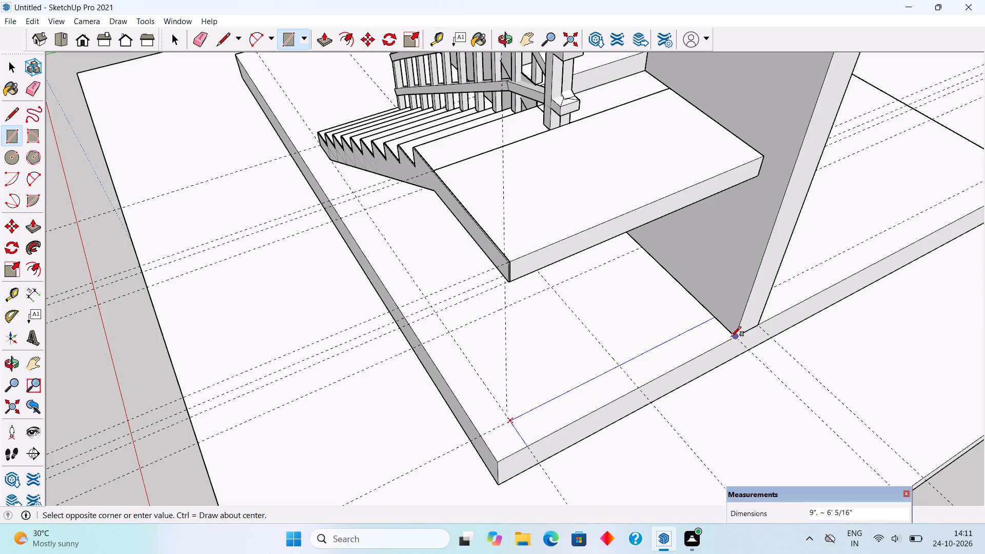
pyautogui.press('p')
pyautogui.click(715, 331)
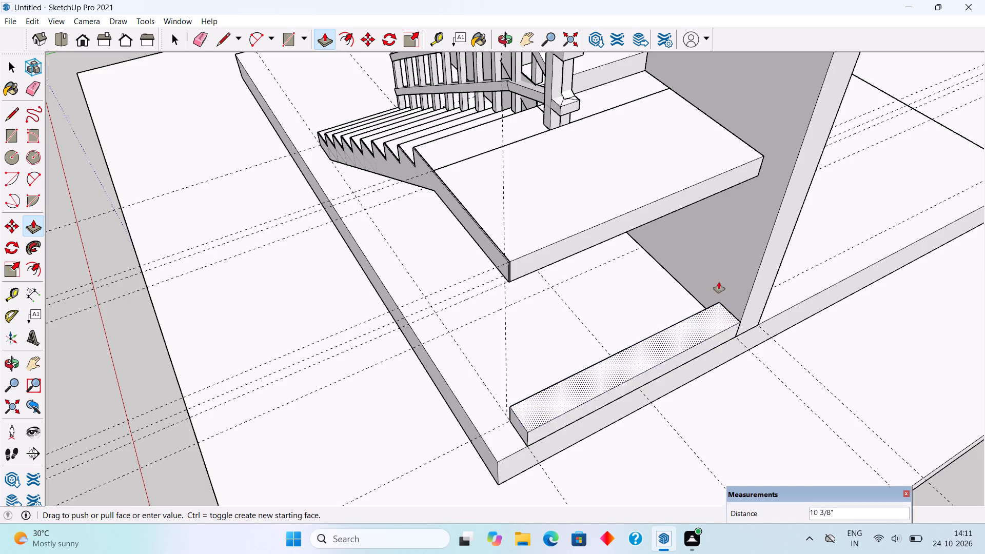
pyautogui.scroll(-9, 727, 254)
pyautogui.click(786, 127)
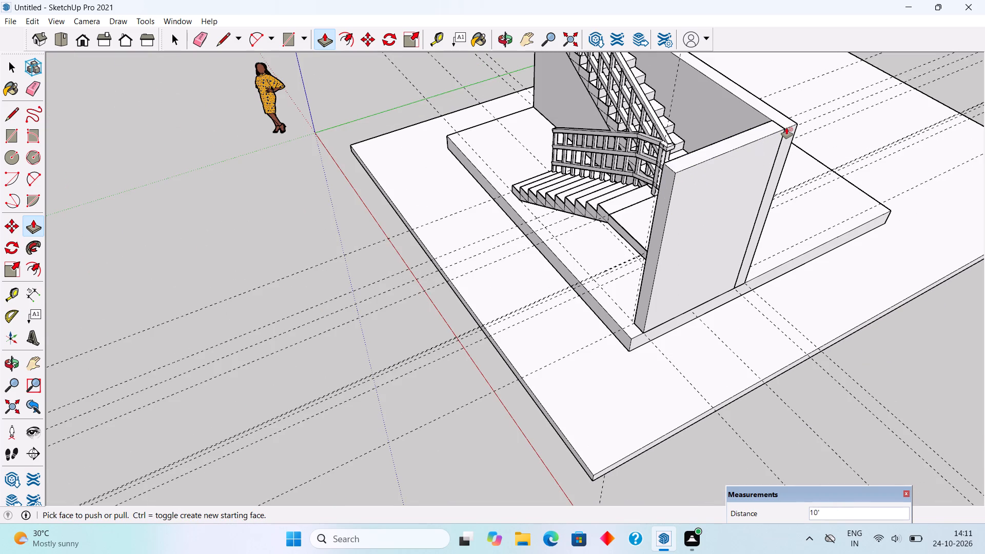
# Make the new end wall beside the landing a group.
pyautogui.press('space')
pyautogui.tripleClick(717, 217)
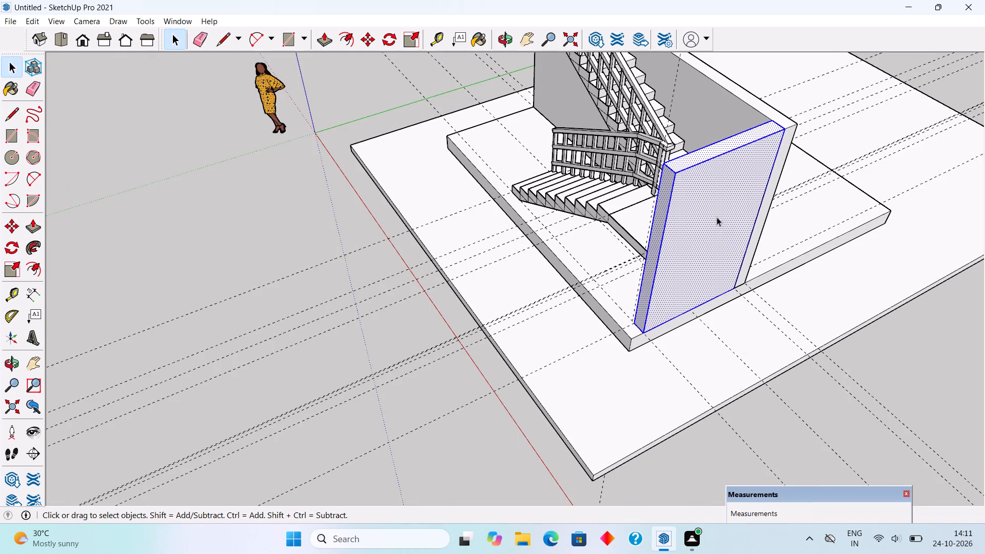
pyautogui.rightClick(717, 217)
pyautogui.click(757, 325)
pyautogui.scroll(-5, 757, 325)
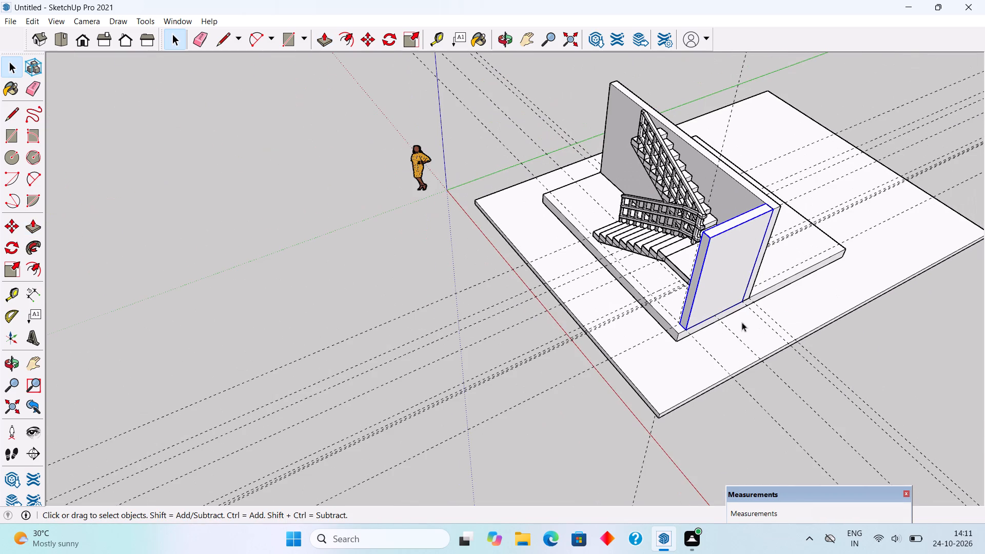
pyautogui.click(446, 268)
# Draw a 12' 11" by 9" rectangle from the bottom step's outer corner to the tier's corner, and raise it 10'.
pyautogui.moveTo(295, 312); pyautogui.dragTo(686, 214, button='middle')
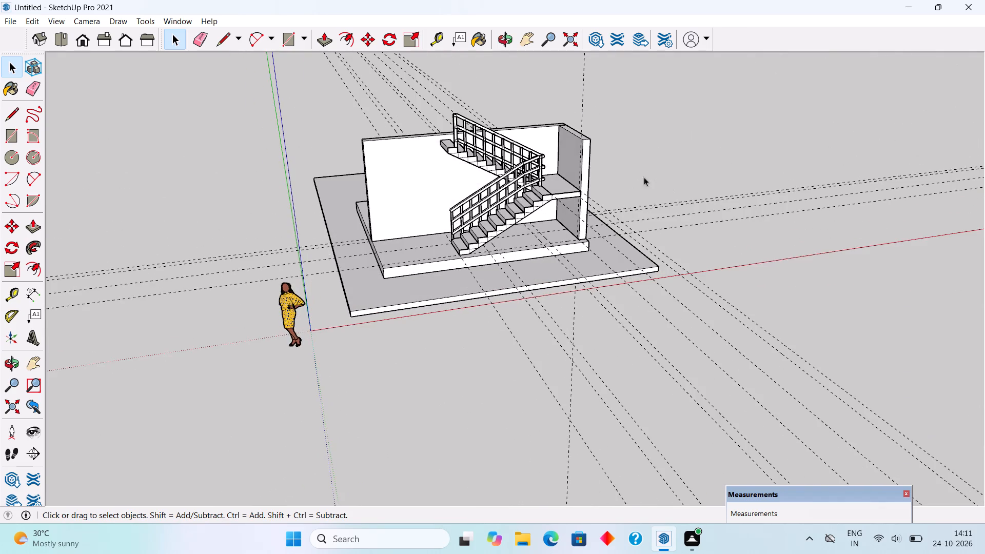
pyautogui.scroll(8, 572, 202)
pyautogui.moveTo(549, 197); pyautogui.dragTo(534, 296, button='middle')
pyautogui.scroll(4, 534, 296)
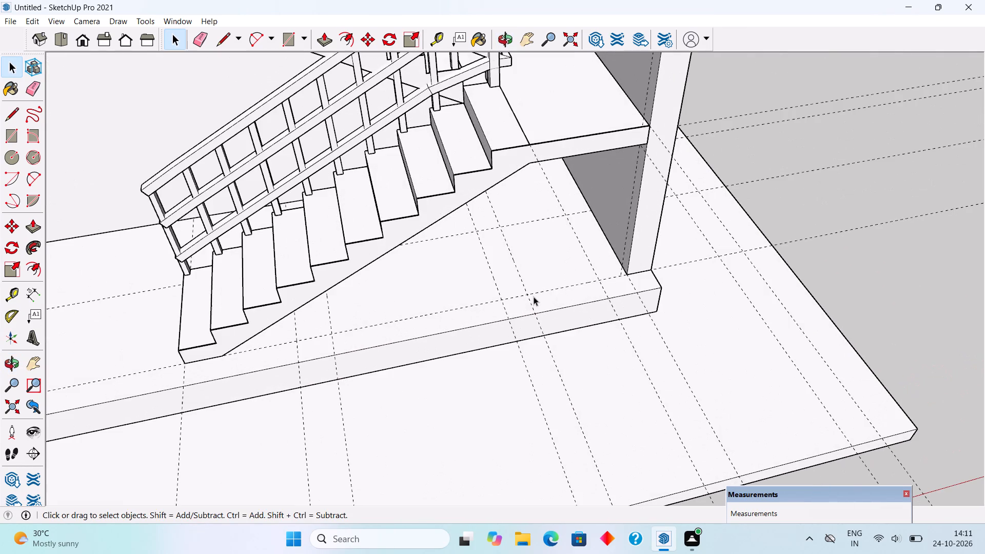
pyautogui.press('r')
pyautogui.click(186, 366)
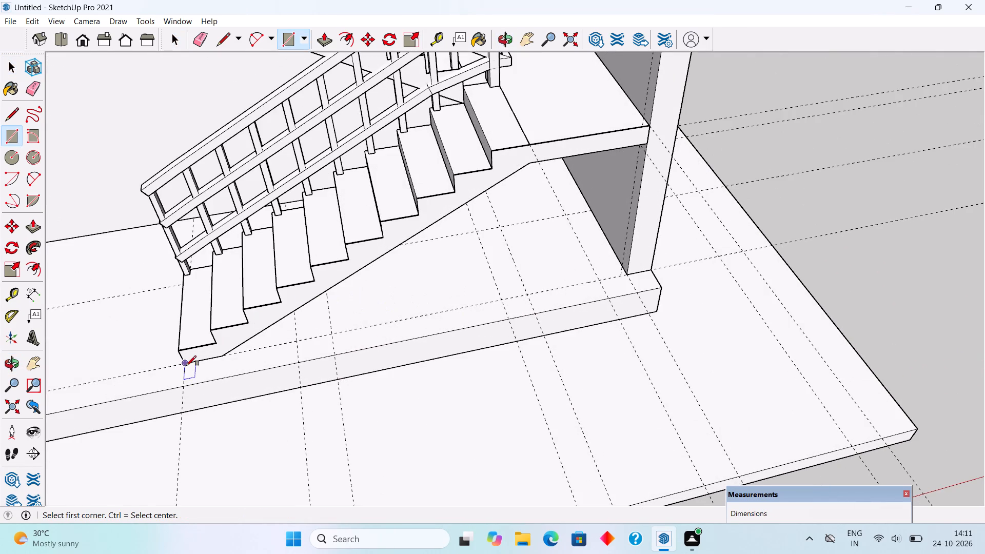
pyautogui.click(661, 288)
pyautogui.press('p')
pyautogui.click(654, 286)
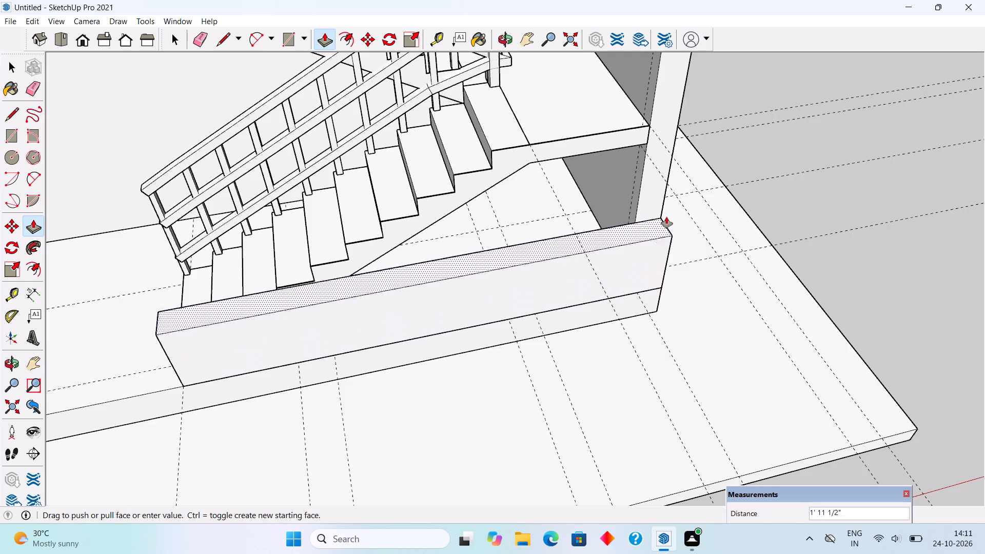
pyautogui.scroll(-12, 666, 216)
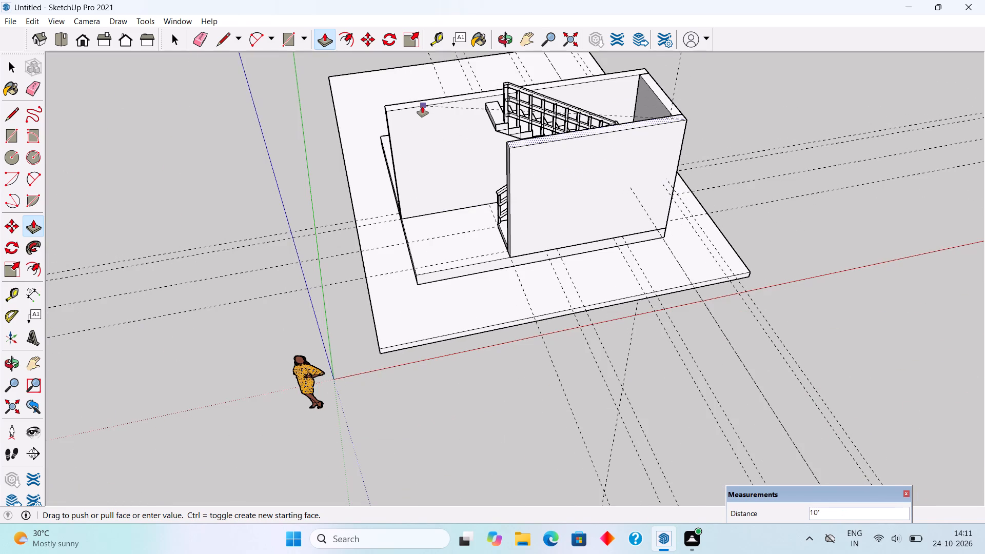
pyautogui.click(422, 106)
pyautogui.press('space')
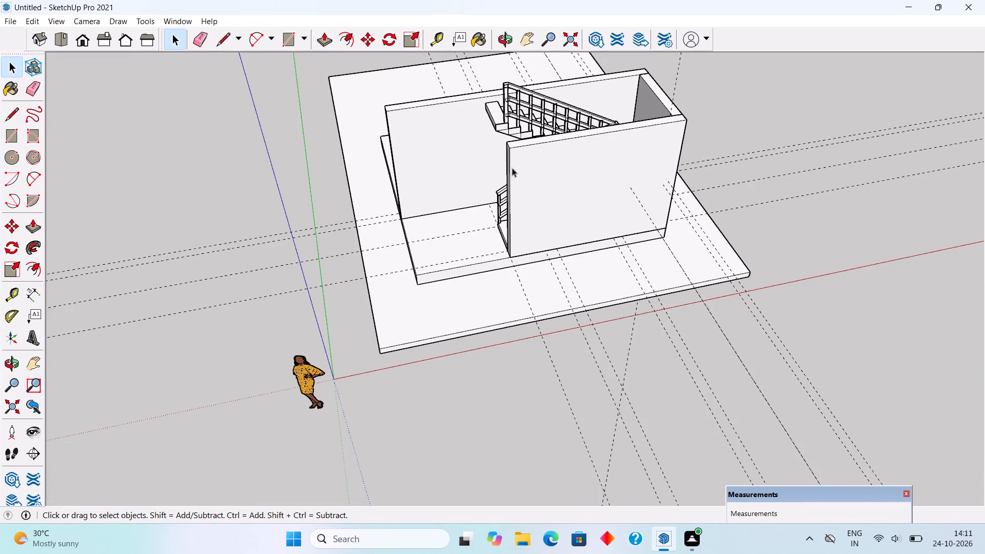
# Make the new long wall along the lower flight's outer side a group.
pyautogui.tripleClick(558, 186)
pyautogui.rightClick(560, 185)
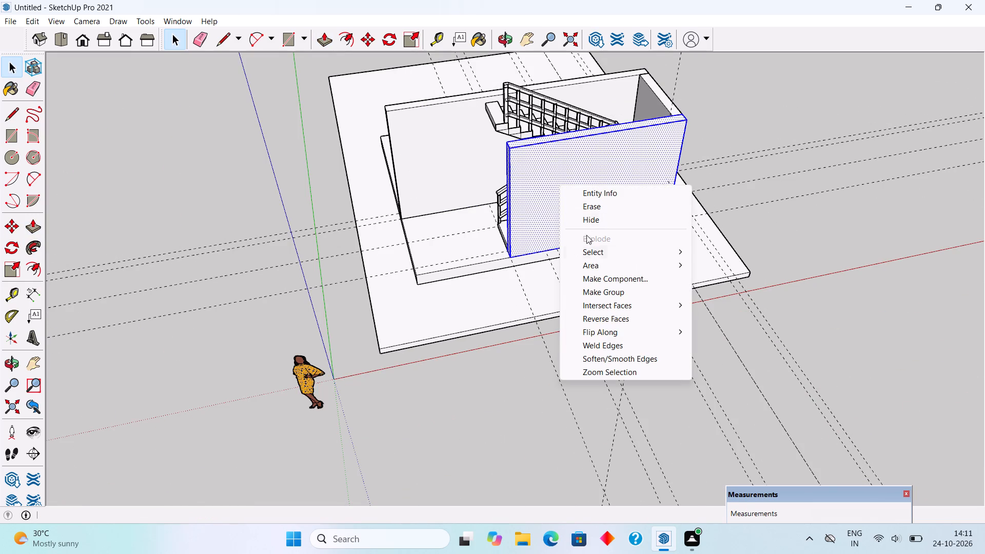
pyautogui.click(603, 287)
# Examine the walls enclosing the staircase from low and raised viewpoints on the new long wall's side.
pyautogui.scroll(-5, 603, 287)
pyautogui.scroll(1, 605, 284)
pyautogui.moveTo(596, 258); pyautogui.dragTo(563, 161, button='middle')
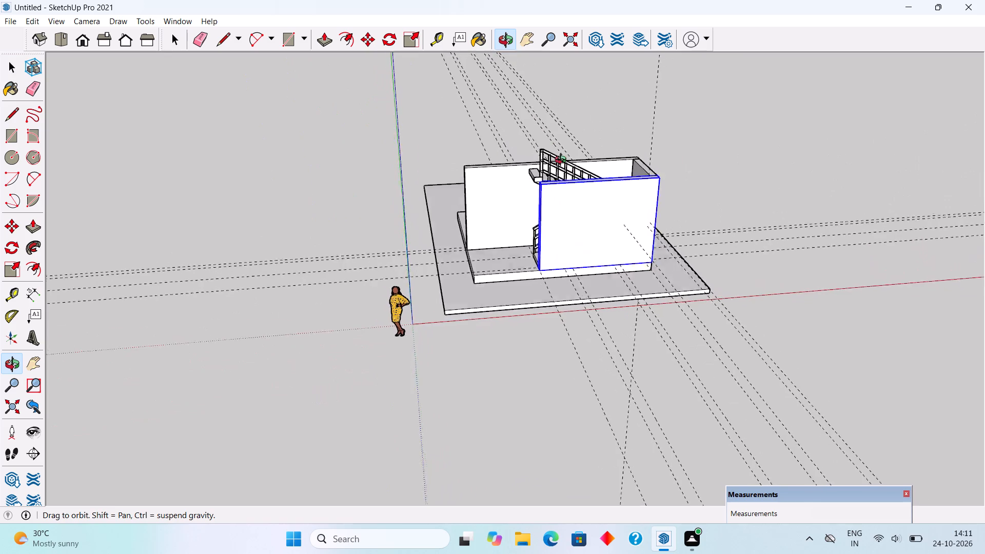
pyautogui.moveTo(563, 161); pyautogui.dragTo(397, 69, button='middle')
pyautogui.moveTo(432, 194); pyautogui.dragTo(733, 150, button='middle')
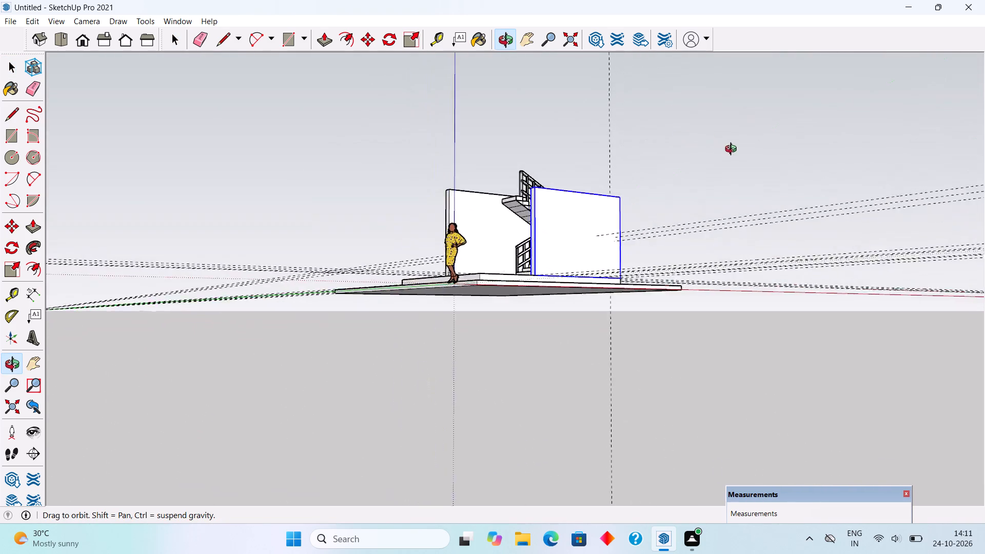
pyautogui.moveTo(733, 150); pyautogui.dragTo(524, 227, button='middle')
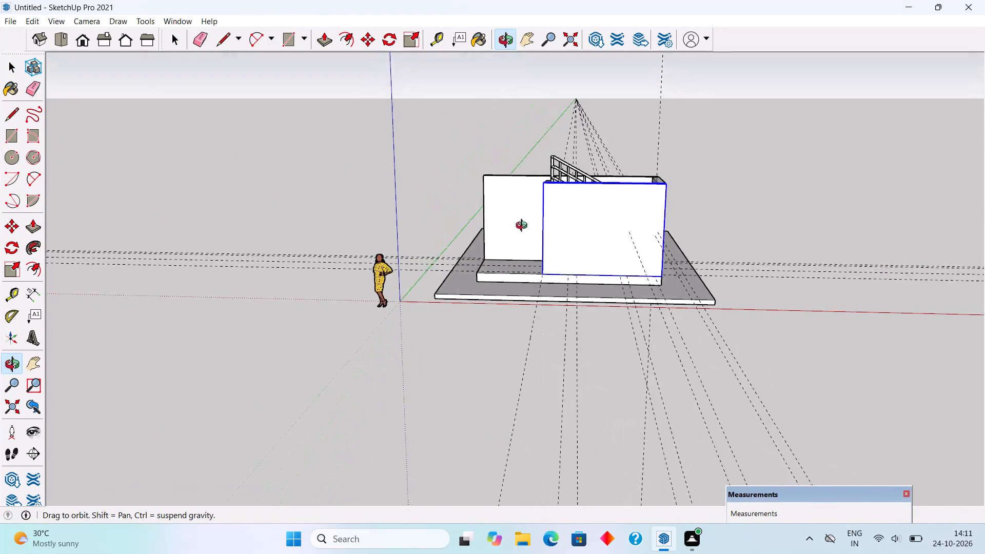
pyautogui.moveTo(524, 227); pyautogui.dragTo(501, 220, button='middle')
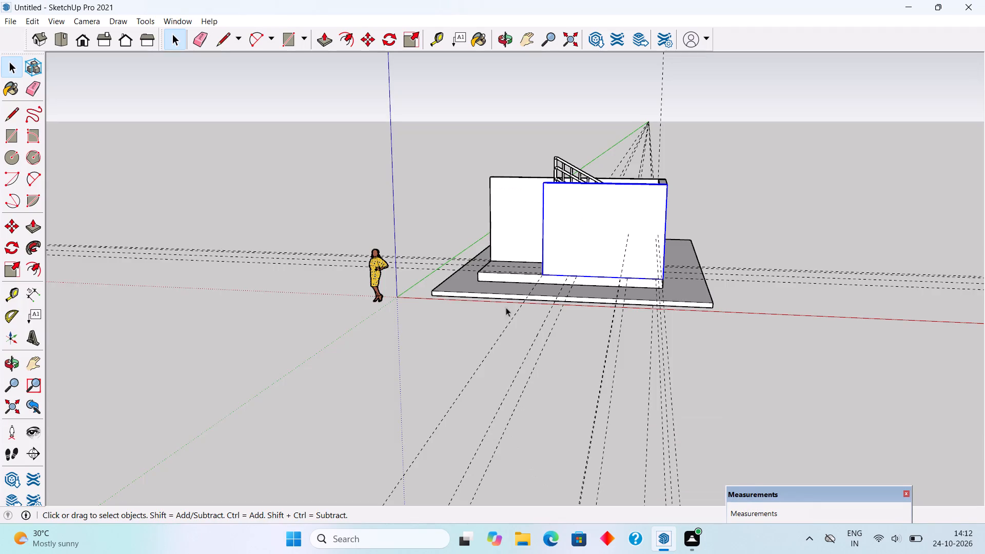
pyautogui.scroll(4, 506, 291)
pyautogui.moveTo(506, 291); pyautogui.dragTo(614, 345, button='middle')
pyautogui.scroll(-3, 614, 346)
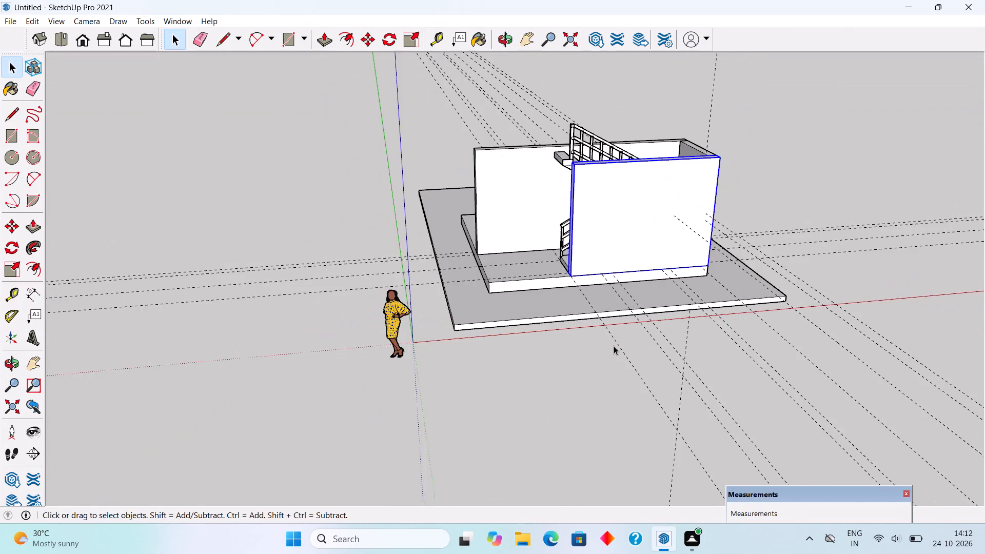
# Examine the outer long wall and its free end beside the bottom step from several heights and angles.
pyautogui.scroll(5, 665, 187)
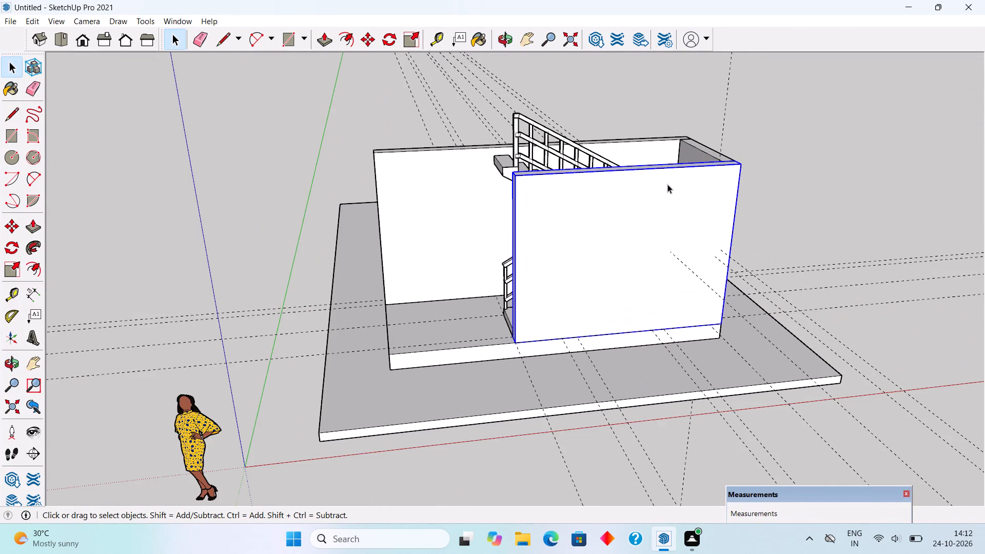
pyautogui.scroll(1, 667, 184)
pyautogui.moveTo(667, 184); pyautogui.dragTo(654, 165, button='middle')
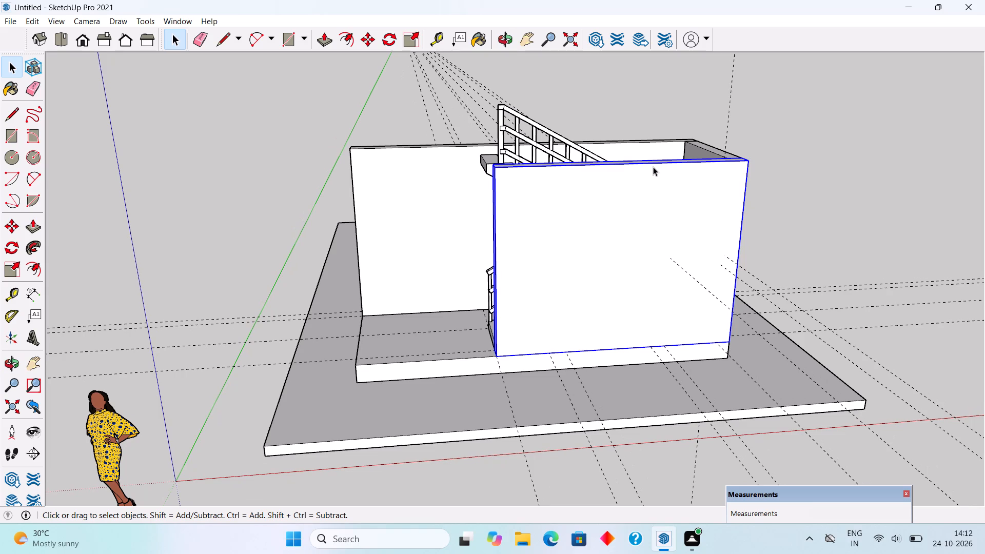
pyautogui.moveTo(546, 192); pyautogui.dragTo(540, 205, button='middle')
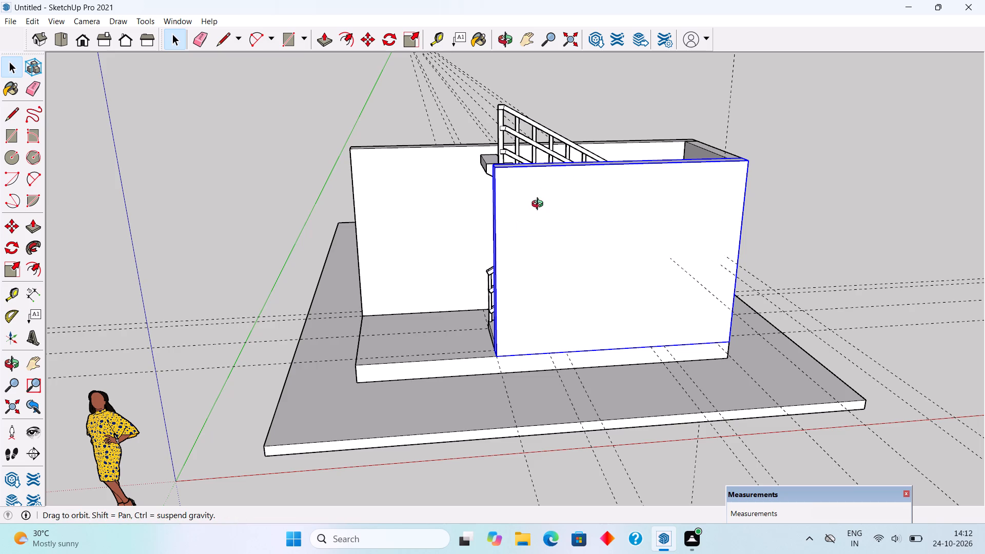
pyautogui.moveTo(540, 205); pyautogui.dragTo(576, 260, button='middle')
pyautogui.scroll(1, 459, 220)
pyautogui.moveTo(466, 226); pyautogui.dragTo(460, 219, button='middle')
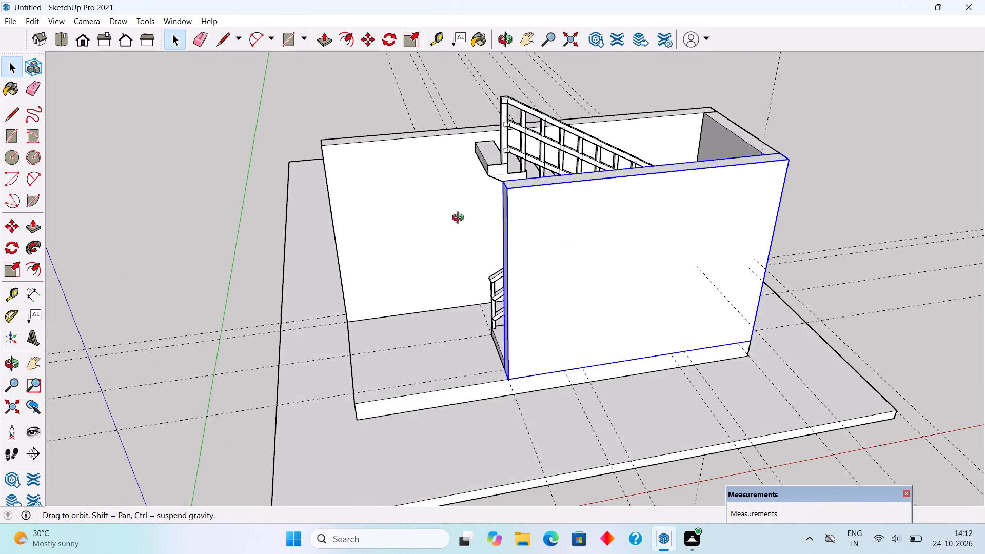
pyautogui.moveTo(460, 219); pyautogui.dragTo(408, 139, button='middle')
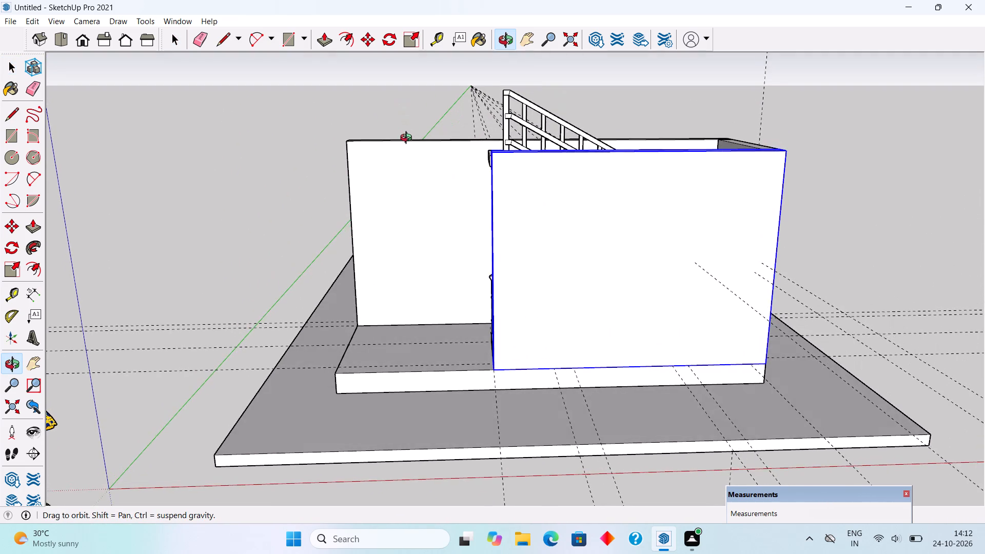
pyautogui.moveTo(408, 139); pyautogui.dragTo(412, 150, button='middle')
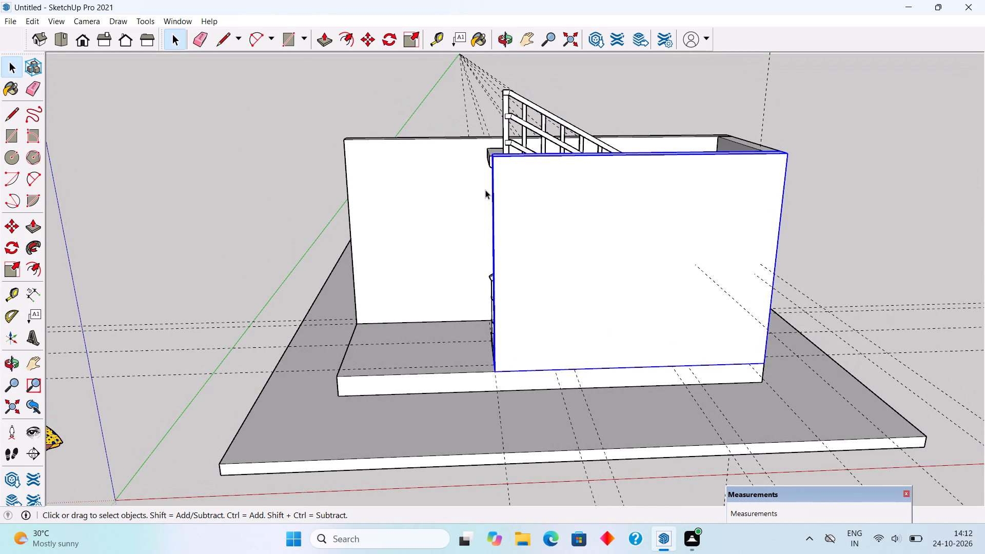
# Extend the outer long wall's free end beside the bottom step outward by 6" with Push/Pull.
pyautogui.scroll(4, 560, 227)
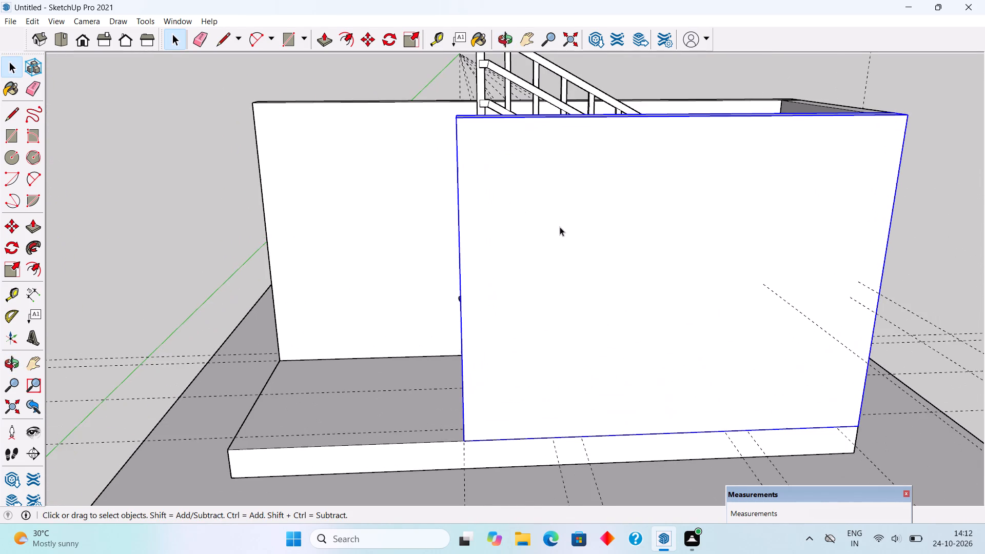
pyautogui.moveTo(560, 225); pyautogui.dragTo(548, 194, button='middle')
pyautogui.tripleClick(550, 229)
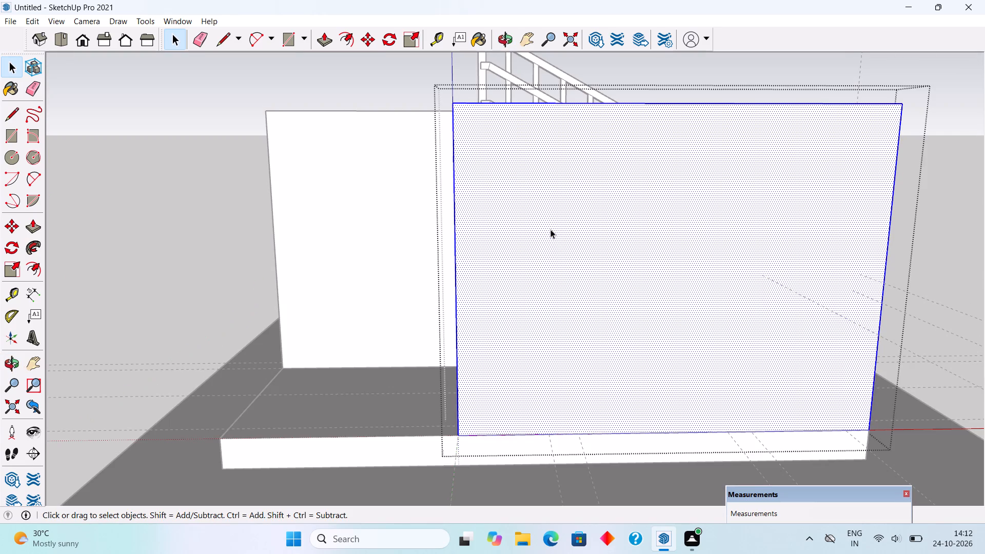
pyautogui.moveTo(508, 231); pyautogui.dragTo(632, 228, button='middle')
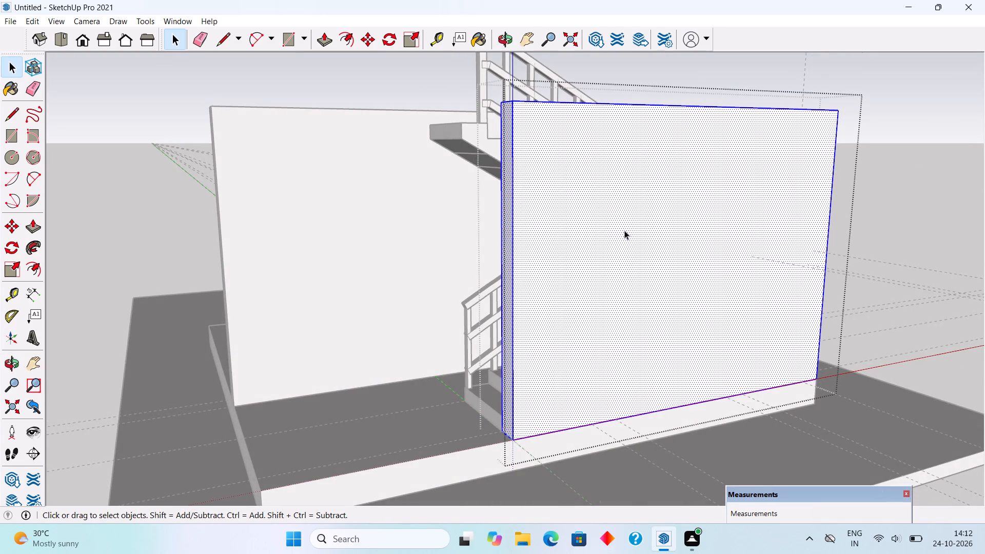
pyautogui.press('p')
pyautogui.click(507, 279)
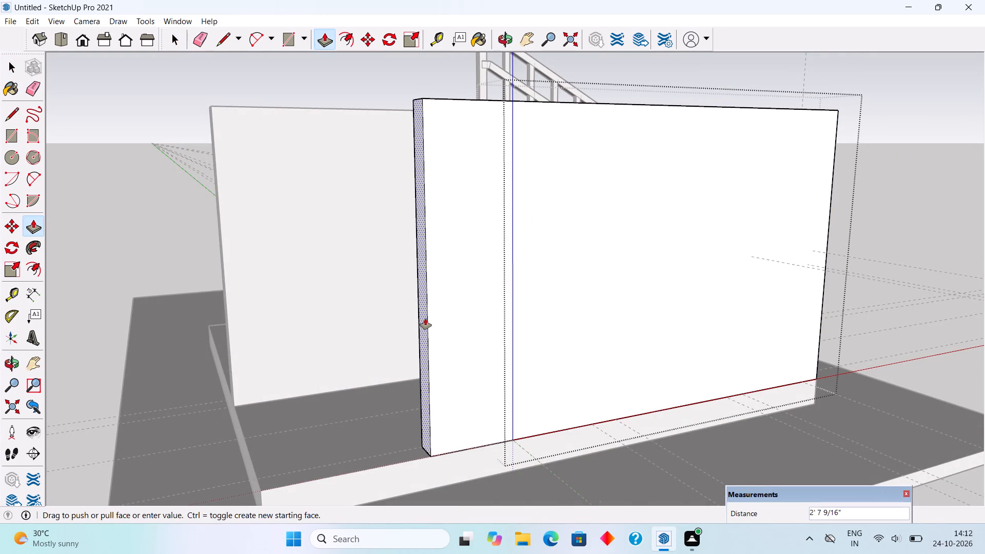
pyautogui.write('6"')
pyautogui.press('Return')
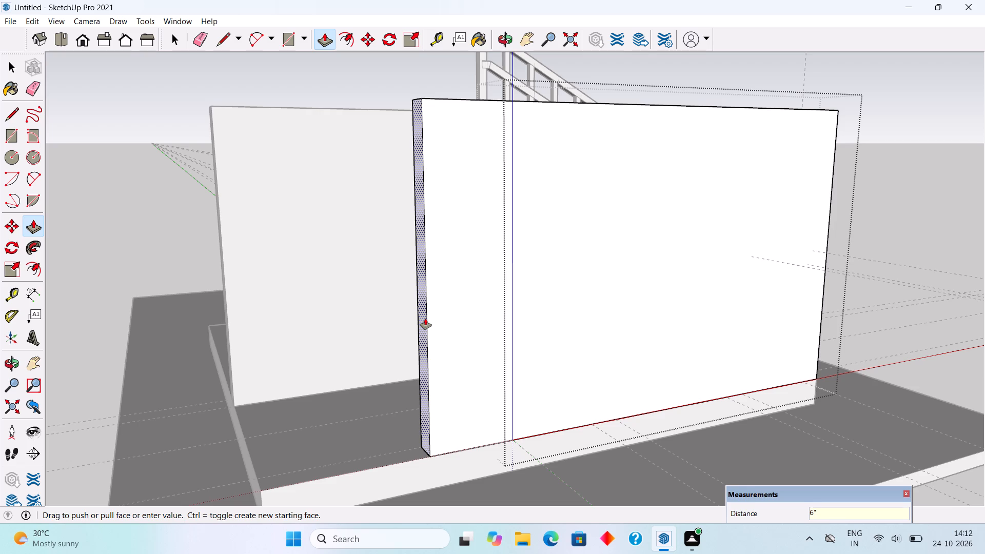
pyautogui.press('space')
pyautogui.scroll(-6, 425, 319)
pyautogui.click(796, 211)
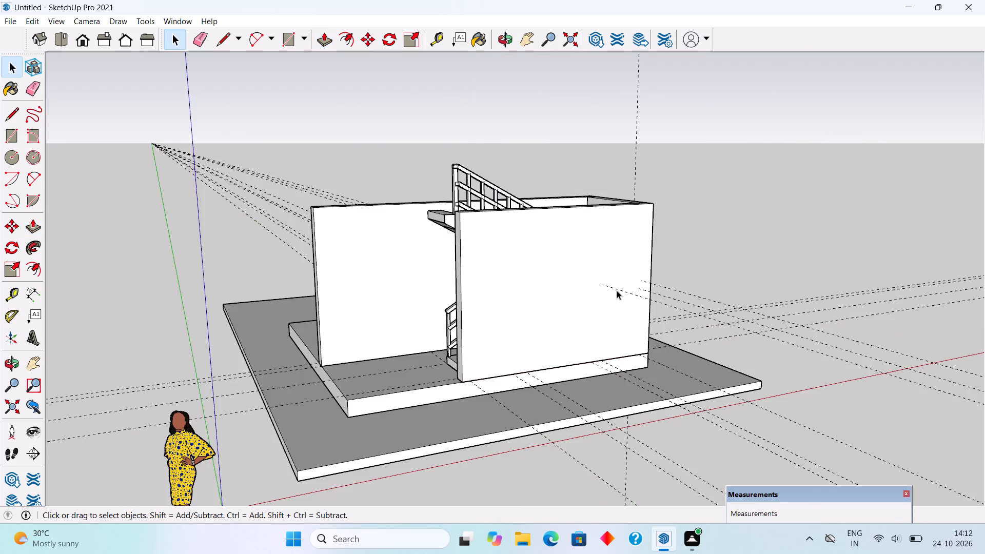
# Add a guide along the bottom edge of the extended wall end, running across the tier to the opposite long wall.
pyautogui.moveTo(613, 290); pyautogui.dragTo(492, 254, button='middle')
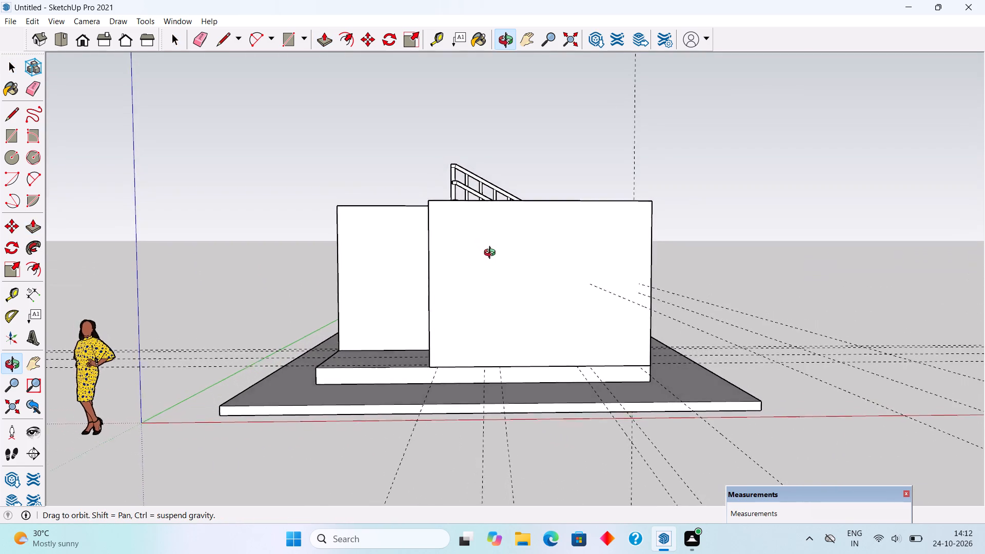
pyautogui.moveTo(492, 254); pyautogui.dragTo(513, 283, button='middle')
pyautogui.scroll(1, 514, 285)
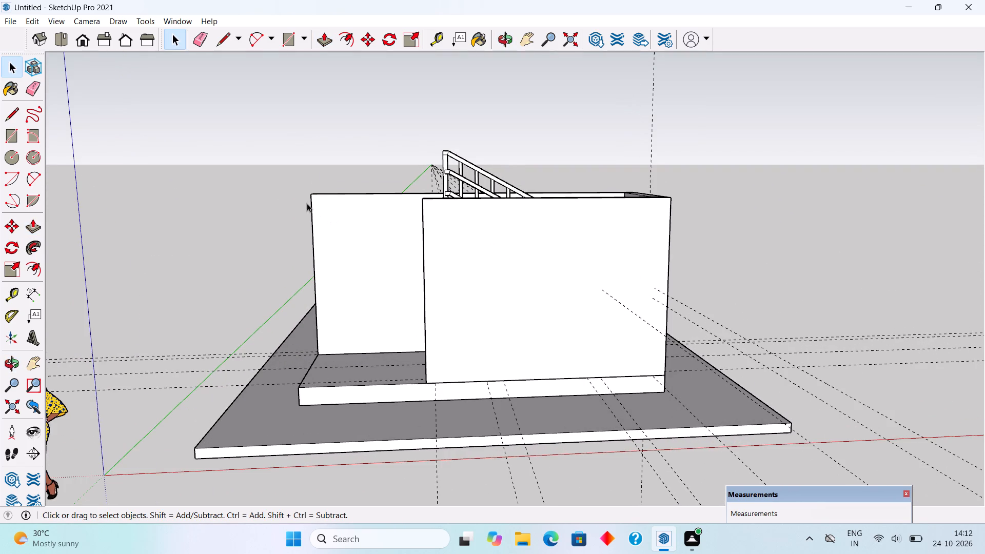
pyautogui.scroll(2, 307, 203)
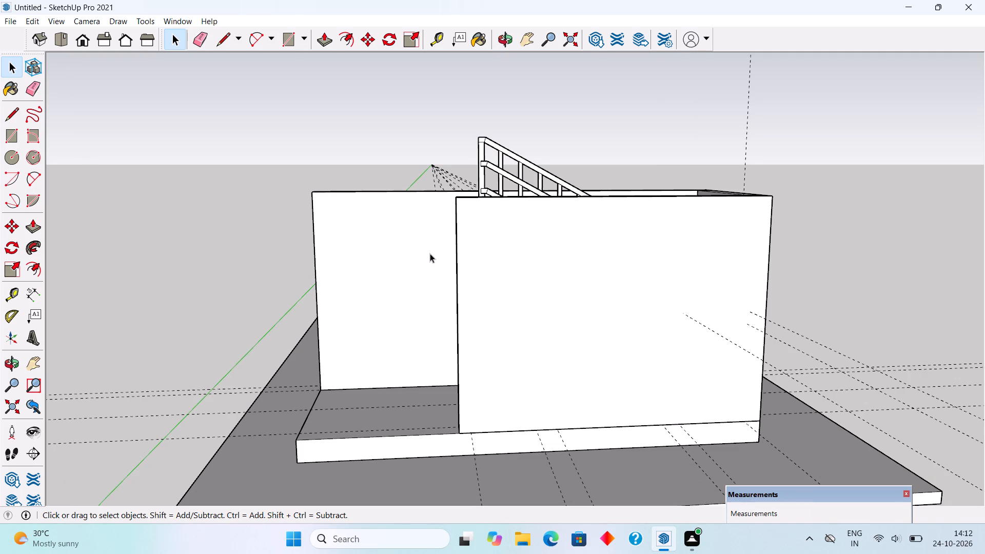
pyautogui.scroll(1, 472, 272)
pyautogui.moveTo(478, 275); pyautogui.dragTo(524, 287, button='middle')
pyautogui.press('t')
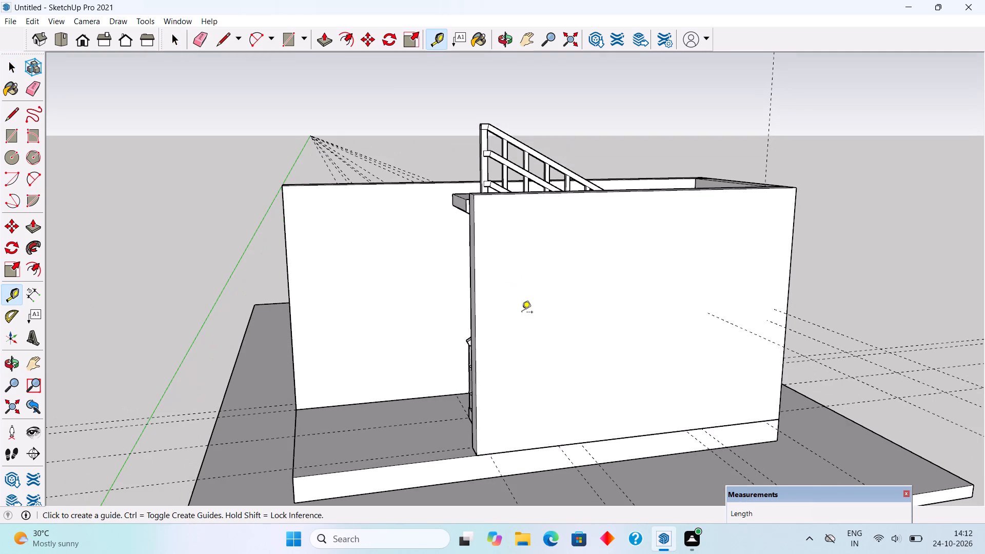
pyautogui.doubleClick(472, 448)
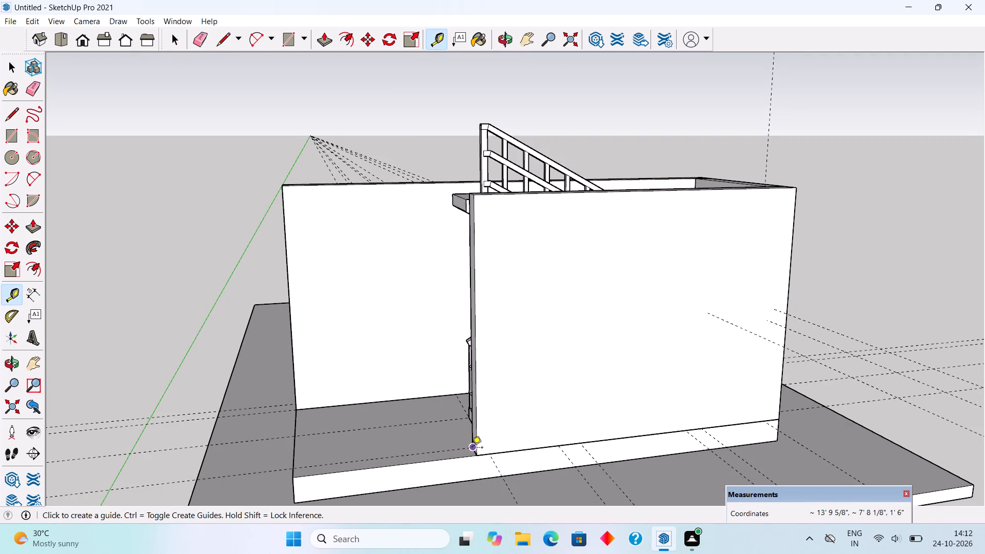
pyautogui.moveTo(472, 448); pyautogui.dragTo(527, 432, button='middle')
pyautogui.scroll(7, 479, 452)
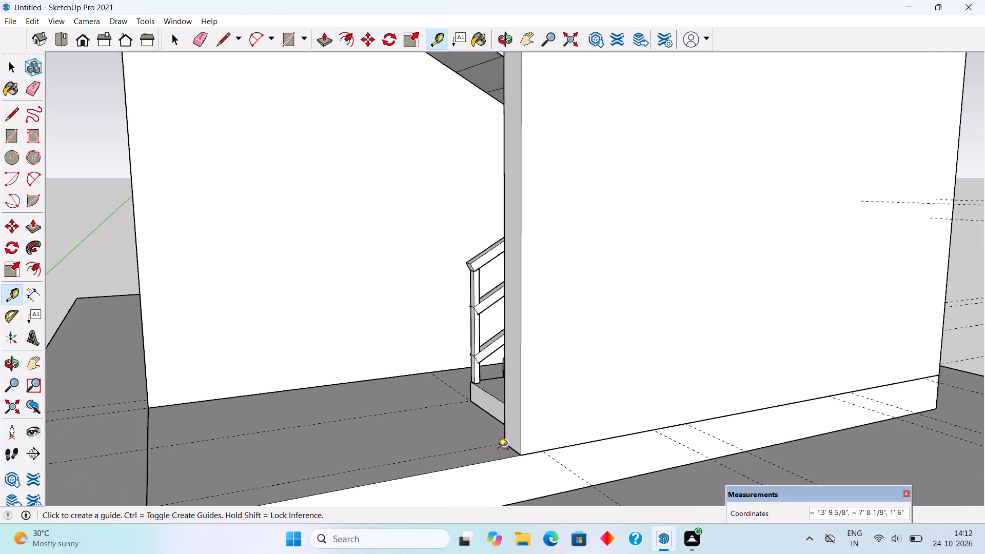
pyautogui.scroll(2, 498, 450)
pyautogui.doubleClick(518, 448)
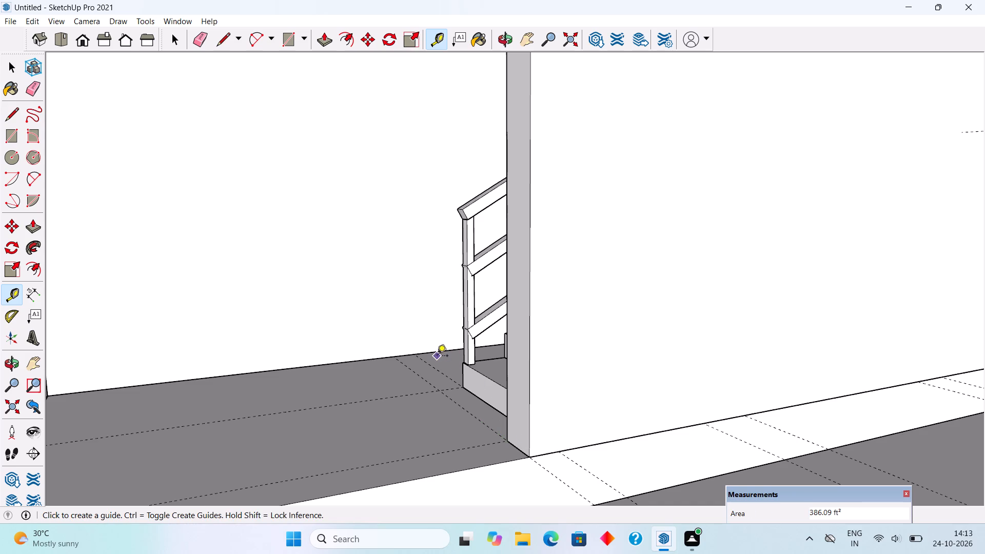
# Place a vertical guide on the opposite long wall in line with the floor guide, and another 2' towards that wall's free end.
pyautogui.scroll(-5, 436, 357)
pyautogui.click(206, 293)
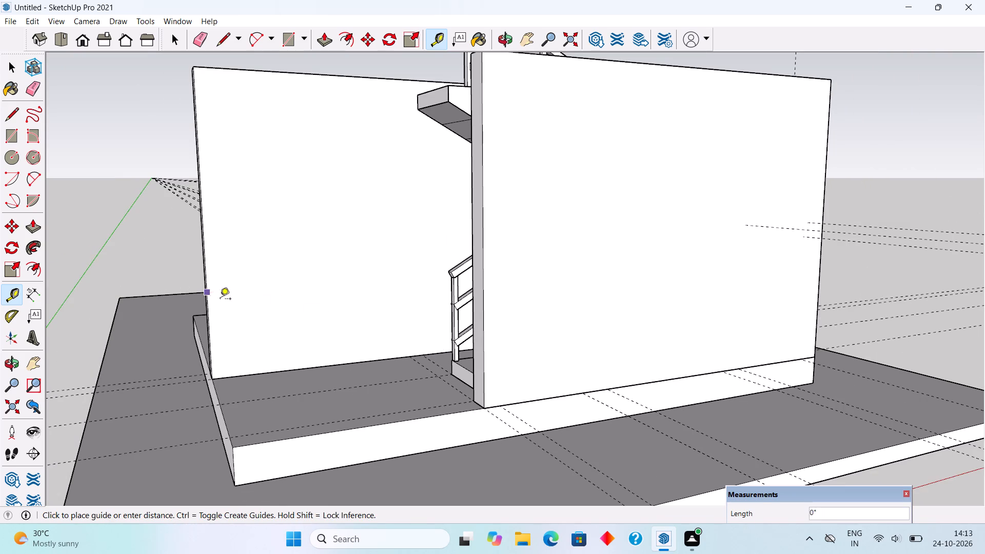
pyautogui.click(410, 357)
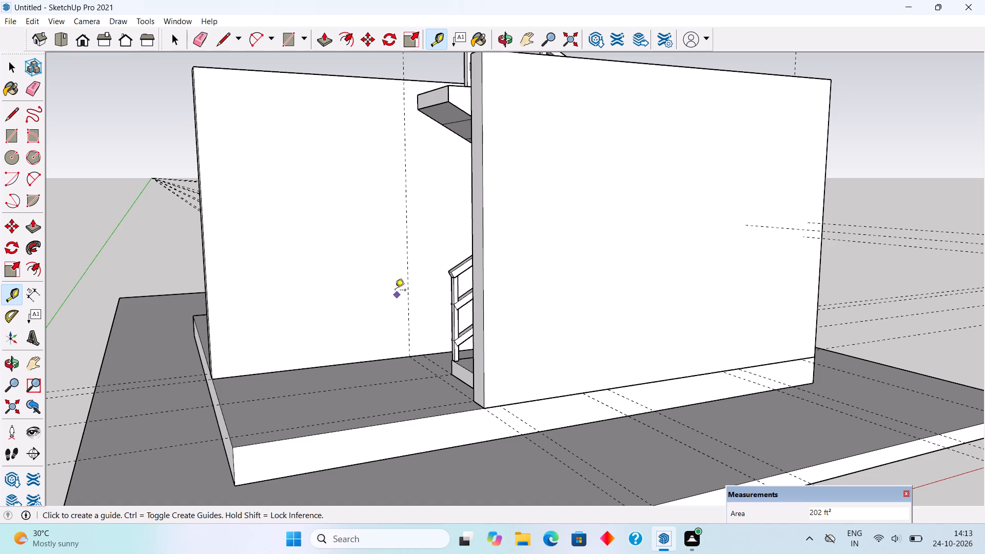
pyautogui.moveTo(409, 233); pyautogui.dragTo(323, 231, button='middle')
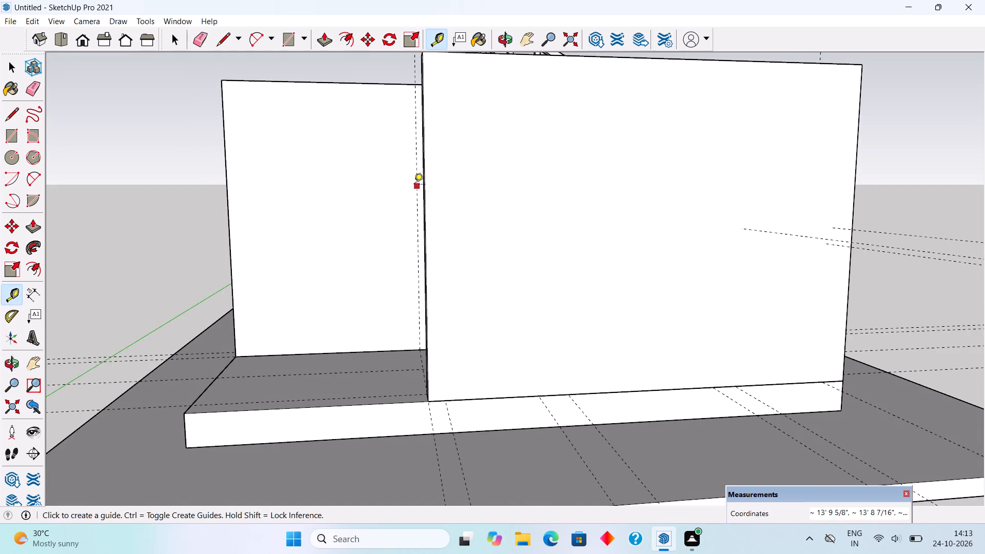
pyautogui.click(414, 183)
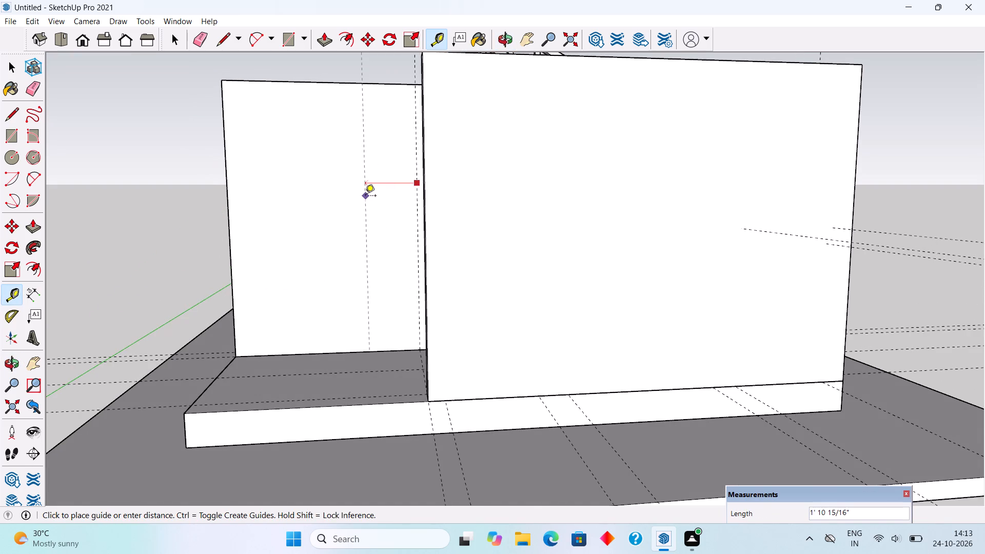
pyautogui.write("2'")
pyautogui.press('Return')
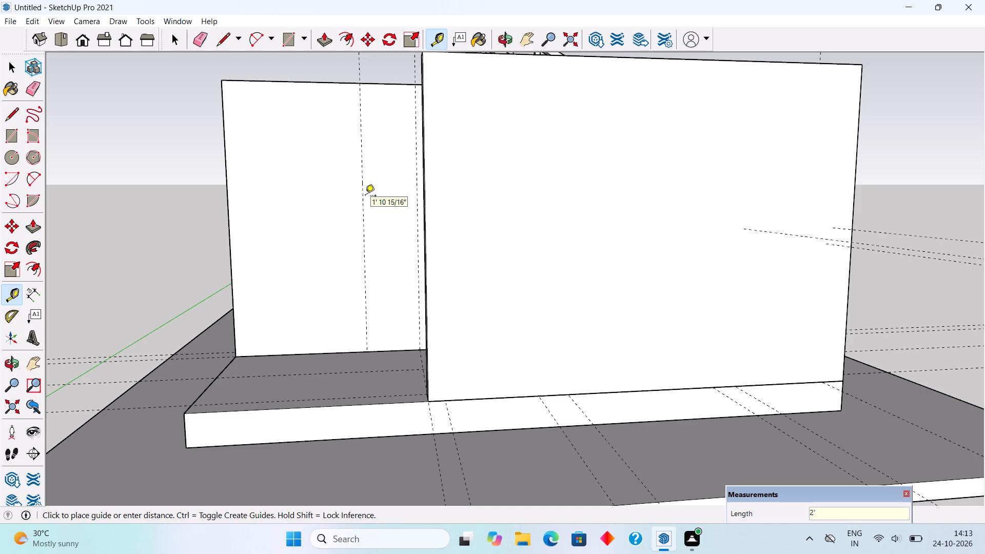
# Add another vertical guide on the opposite long wall, 1' further towards its free end.
pyautogui.scroll(-6, 377, 158)
pyautogui.scroll(-5, 300, 241)
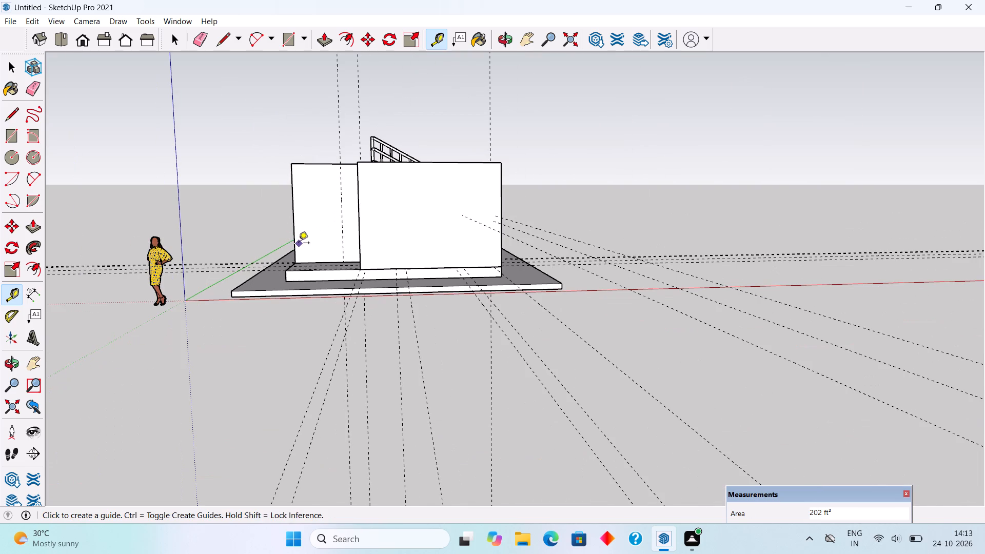
pyautogui.scroll(6, 335, 191)
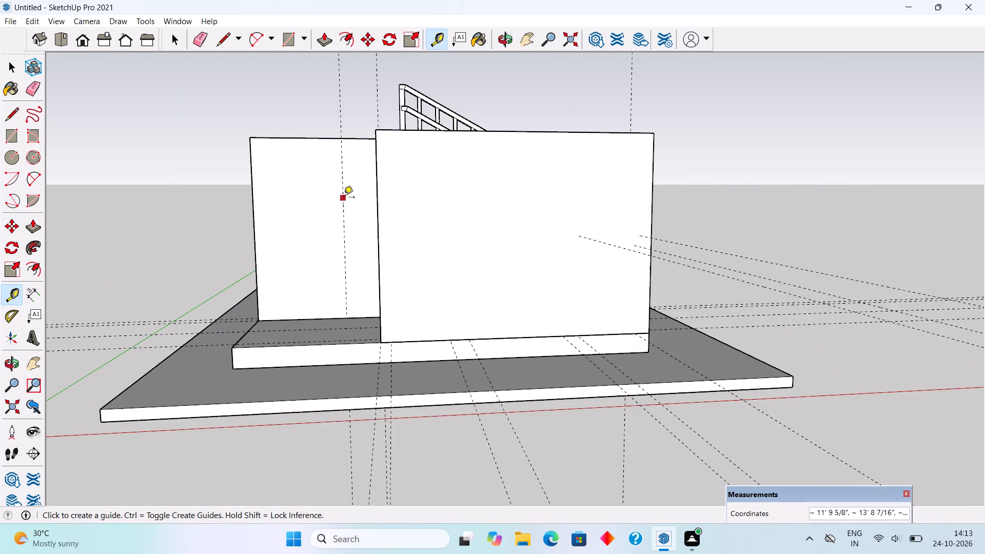
pyautogui.click(344, 198)
pyautogui.write("1'")
pyautogui.press('Return')
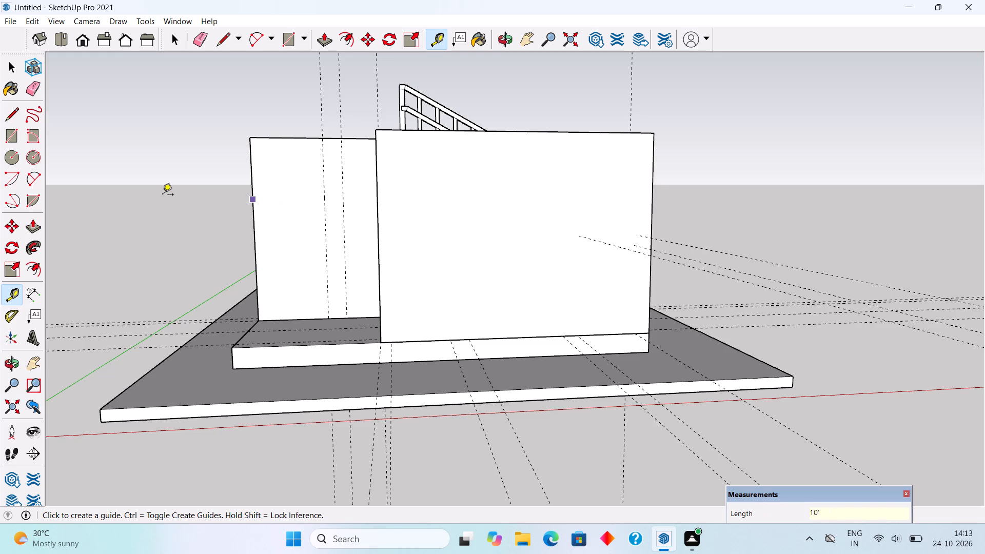
pyautogui.press('v')
pyautogui.press('space')
# Delete the human scale figure standing at the origin.
pyautogui.moveTo(186, 230); pyautogui.dragTo(397, 180, button='middle')
pyautogui.scroll(-4, 397, 180)
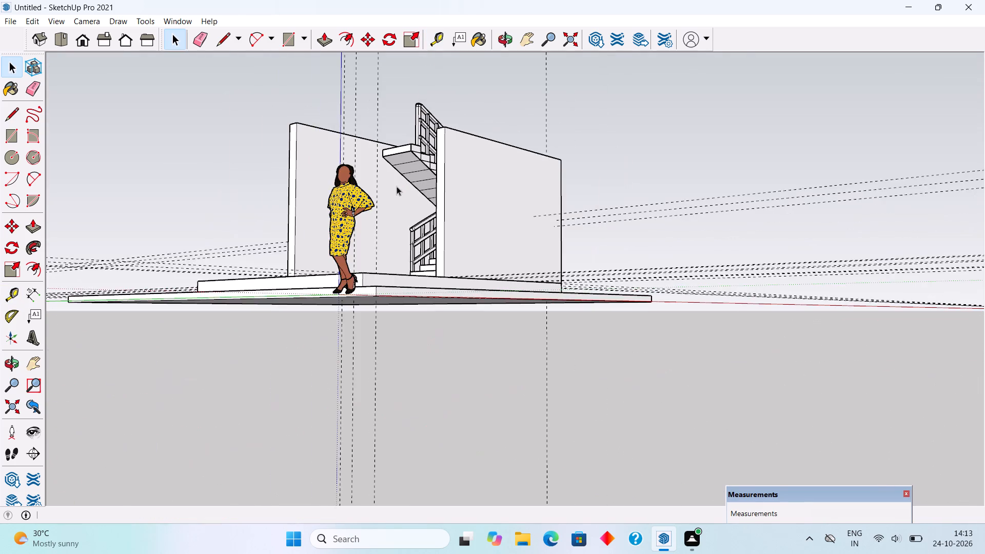
pyautogui.moveTo(336, 235); pyautogui.dragTo(330, 295, button='middle')
pyautogui.click(334, 296)
pyautogui.press('Delete')
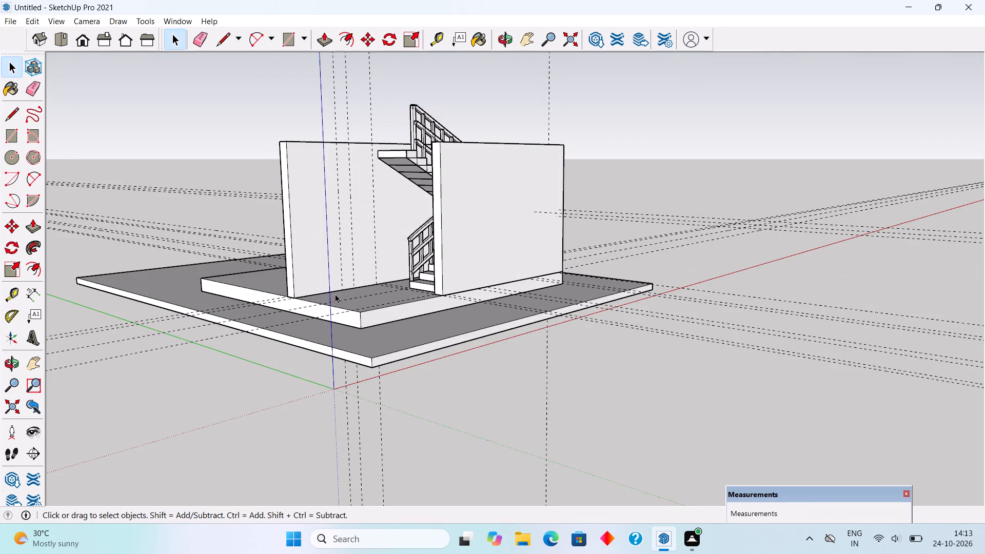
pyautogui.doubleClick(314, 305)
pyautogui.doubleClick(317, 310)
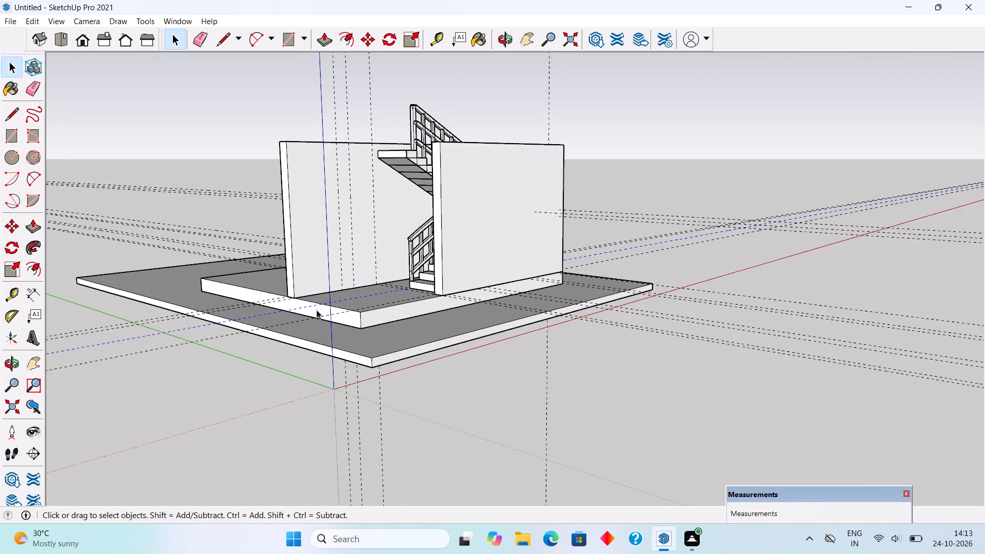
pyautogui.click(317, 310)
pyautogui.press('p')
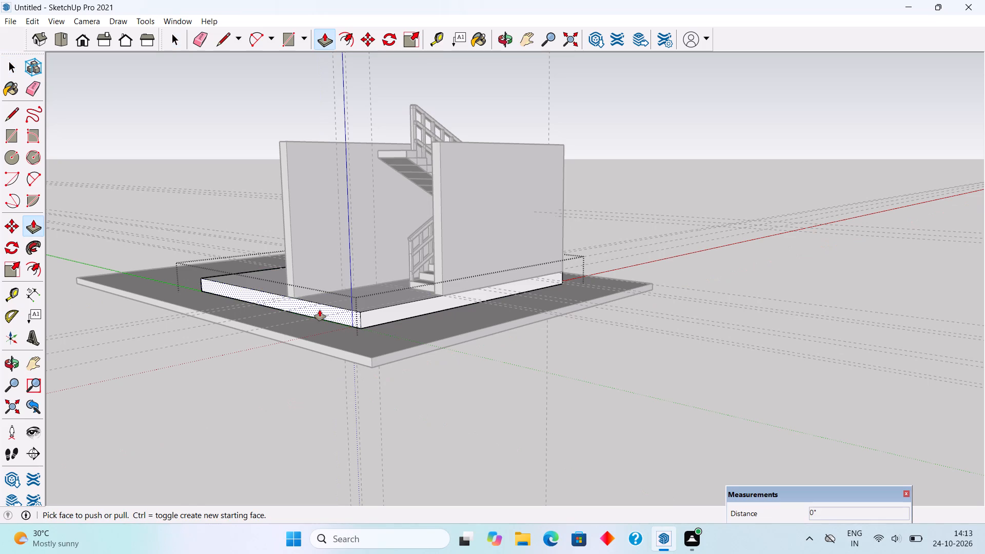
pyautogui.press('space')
# Extend the lower base slab 7' outward on the side facing the long walls' free ends.
pyautogui.tripleClick(346, 354)
pyautogui.press('p')
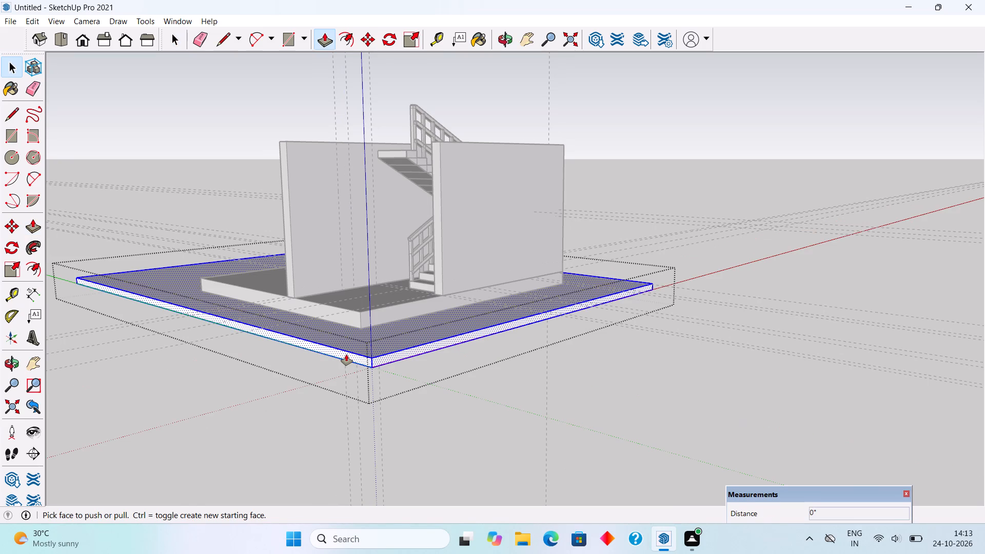
pyautogui.click(349, 354)
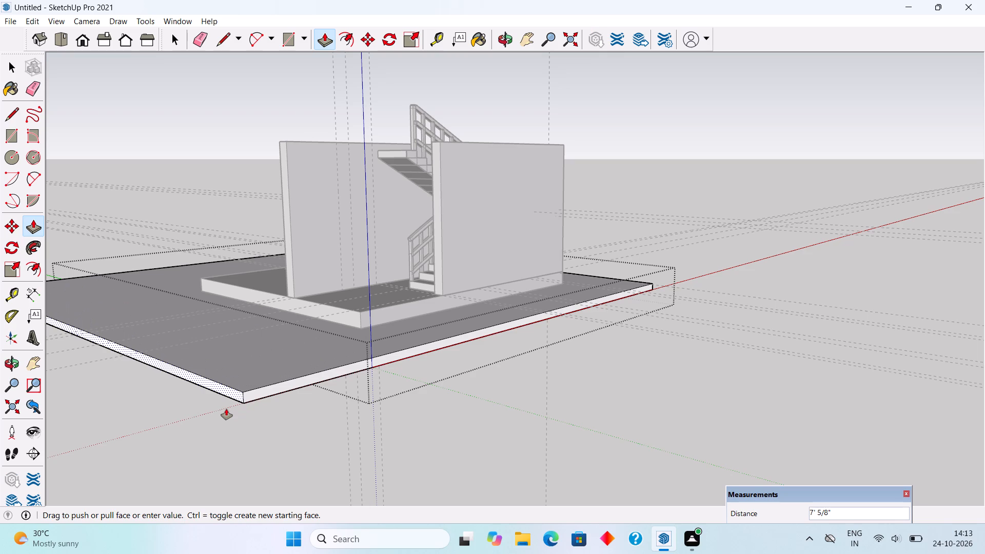
pyautogui.write("7'")
pyautogui.press('Return')
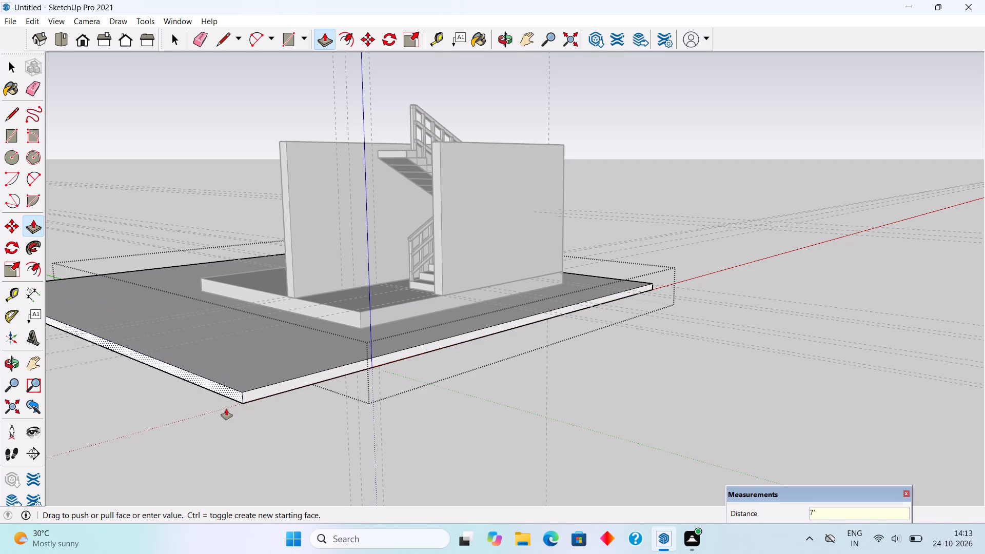
pyautogui.press('space')
pyautogui.scroll(4, 272, 344)
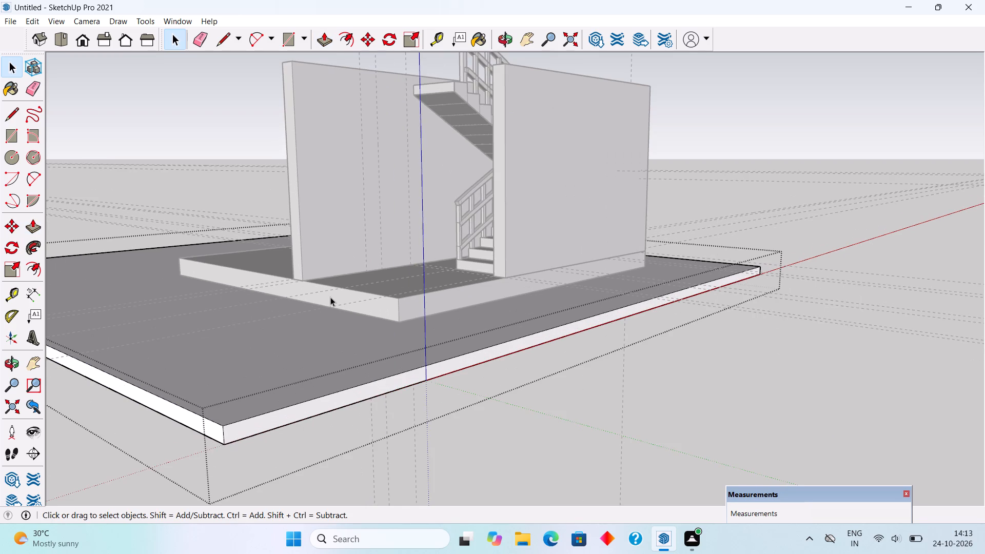
# Extend the upper base slab 5' outward on the side facing the long walls' free ends.
pyautogui.tripleClick(330, 297)
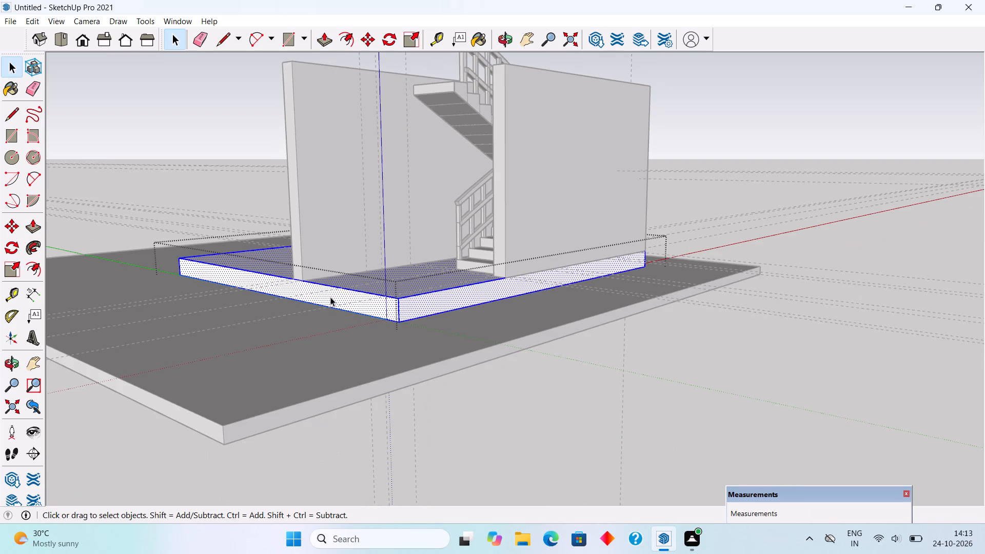
pyautogui.press('p')
pyautogui.click(346, 296)
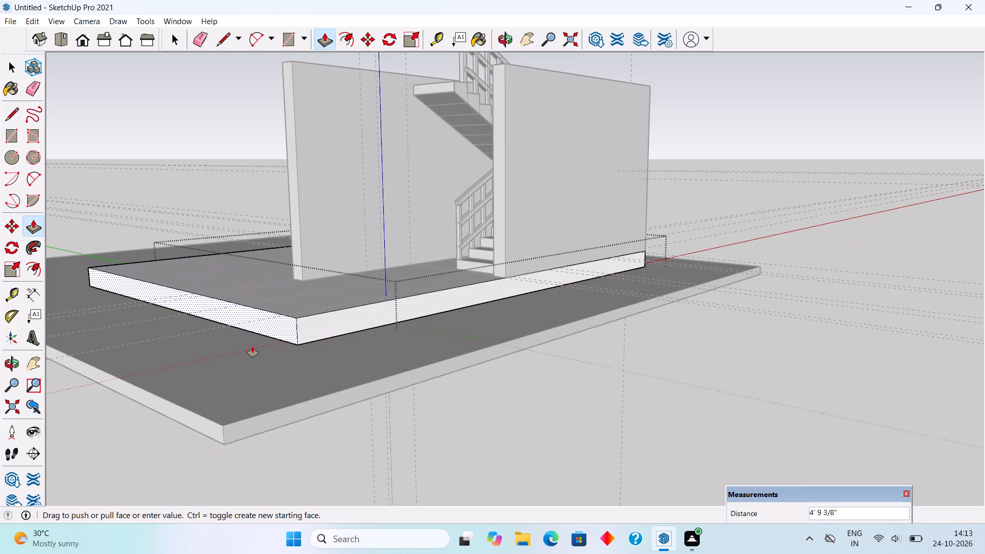
pyautogui.write("5'")
pyautogui.press('Return')
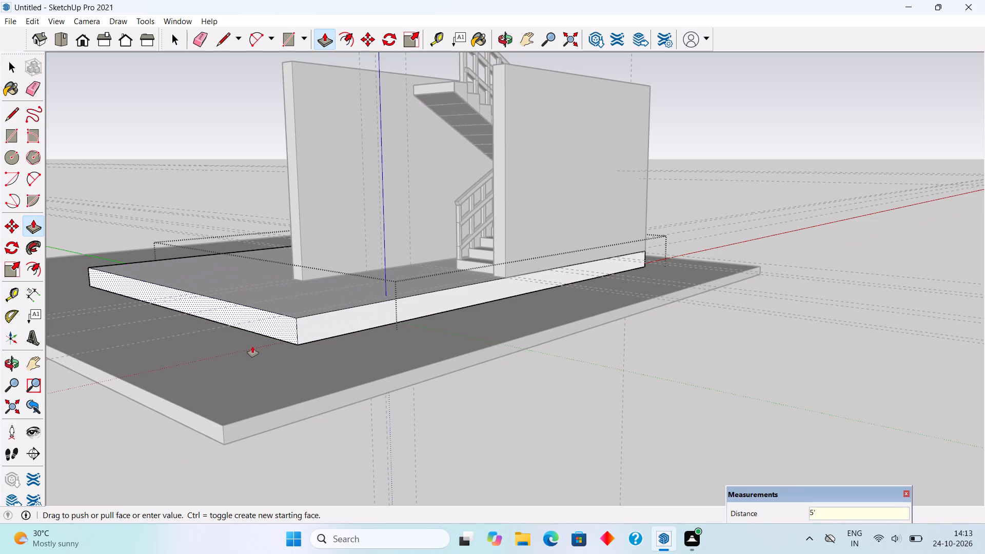
pyautogui.press('space')
# Extend the free end of the far long wall out to the corner of the extended upper slab.
pyautogui.tripleClick(298, 208)
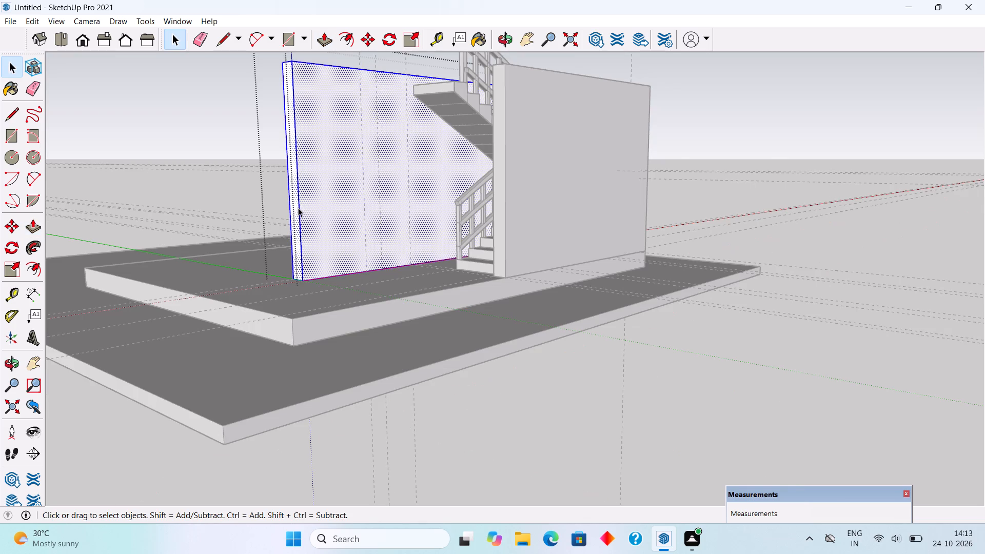
pyautogui.press('p')
pyautogui.click(298, 205)
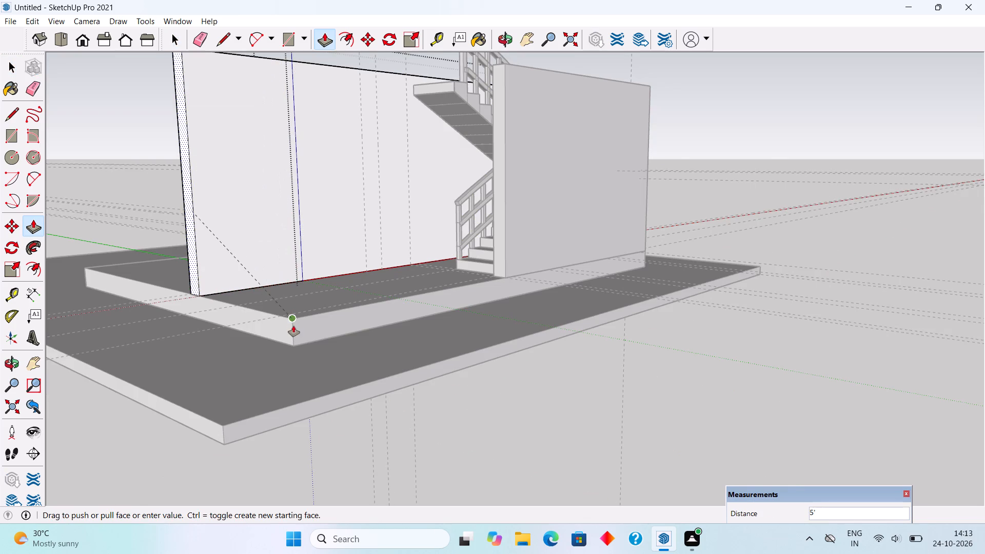
pyautogui.click(293, 326)
pyautogui.press('p')
pyautogui.press('space')
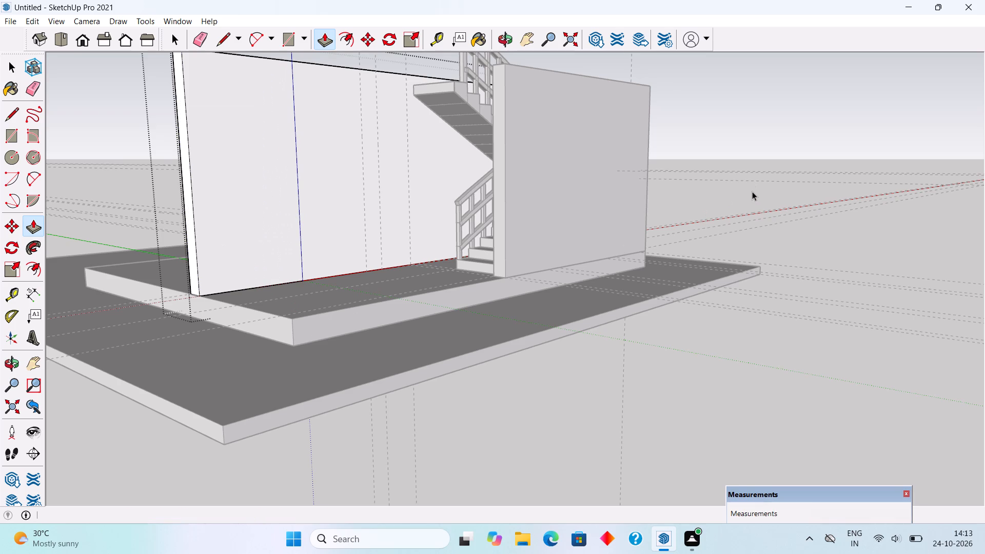
pyautogui.click(747, 178)
# Add a vertical guide on the extended long wall, 5' from the existing guide nearest its free end, towards that end.
pyautogui.moveTo(713, 192); pyautogui.dragTo(502, 207, button='middle')
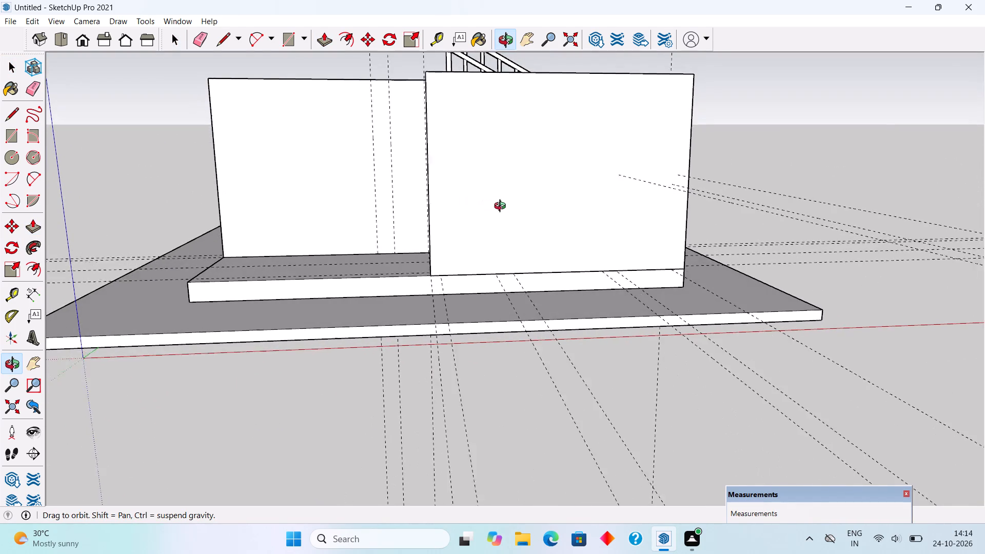
pyautogui.moveTo(502, 207); pyautogui.dragTo(514, 211, button='middle')
pyautogui.scroll(1, 173, 73)
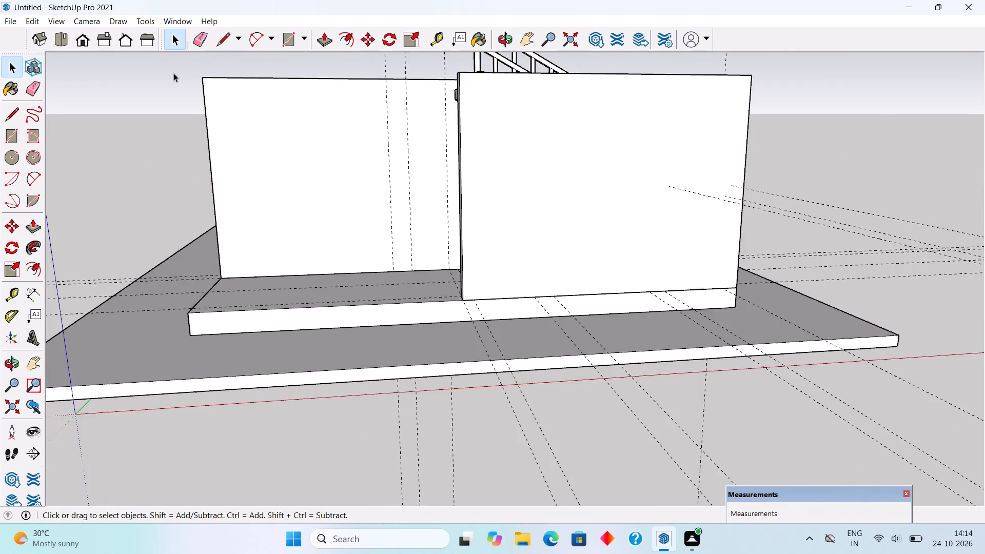
pyautogui.scroll(4, 173, 73)
pyautogui.press('t')
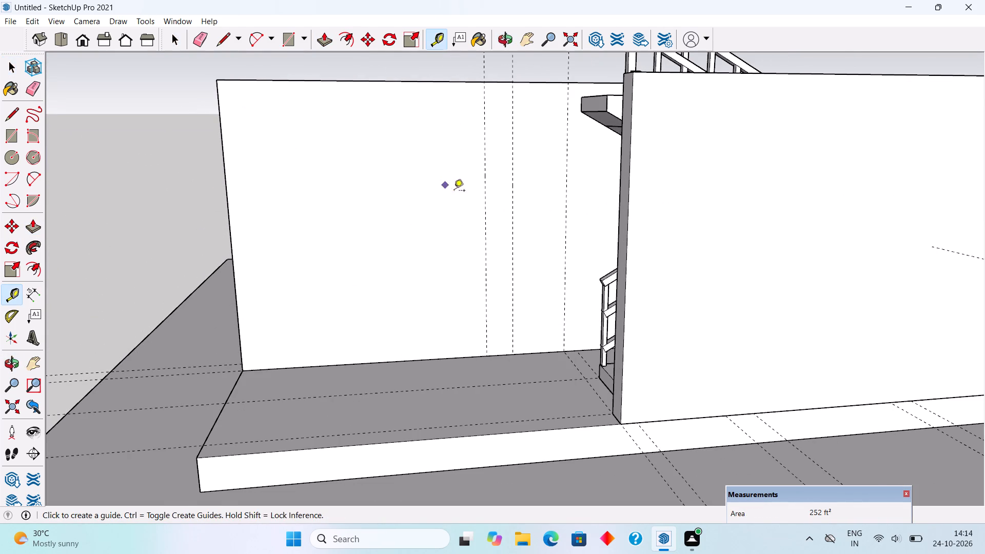
pyautogui.click(484, 199)
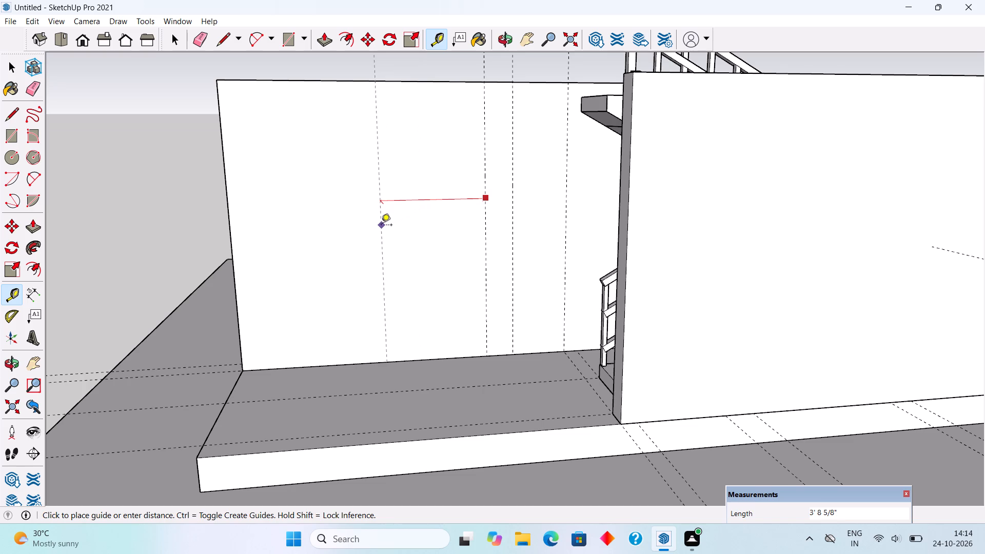
pyautogui.write("5'")
pyautogui.press('Return')
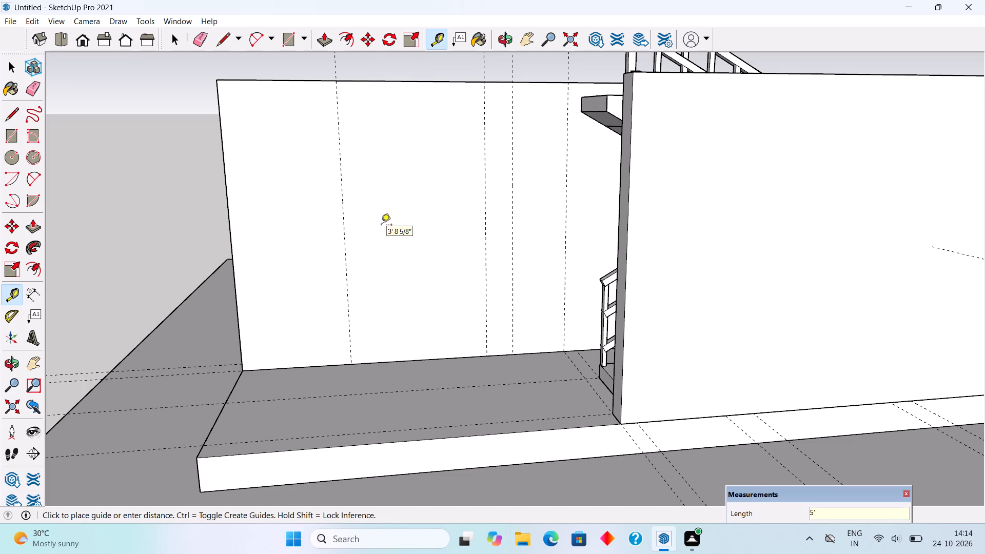
# Add horizontal guides on the extended long wall, one 3' above its bottom edge and another 4' above that.
pyautogui.click(446, 359)
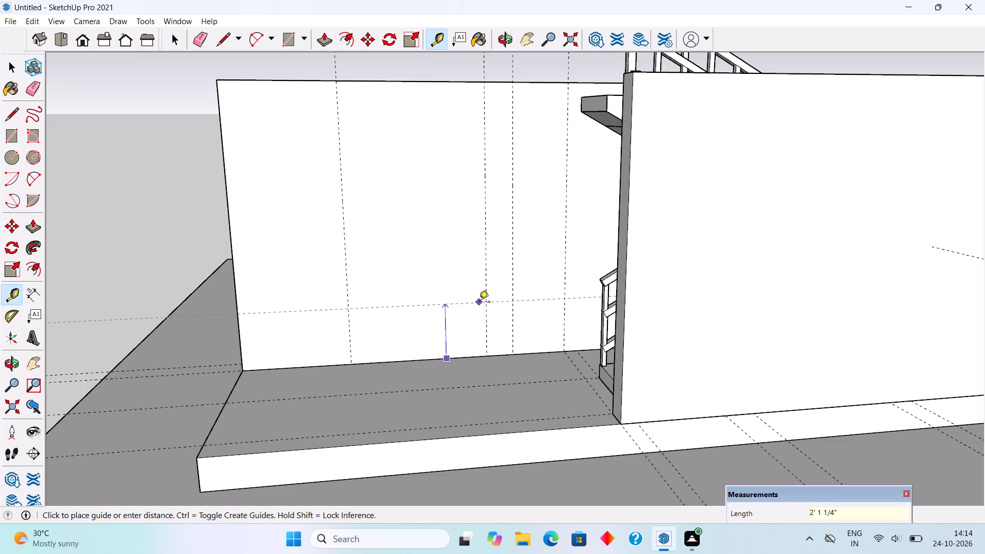
pyautogui.write("3'")
pyautogui.press('Return')
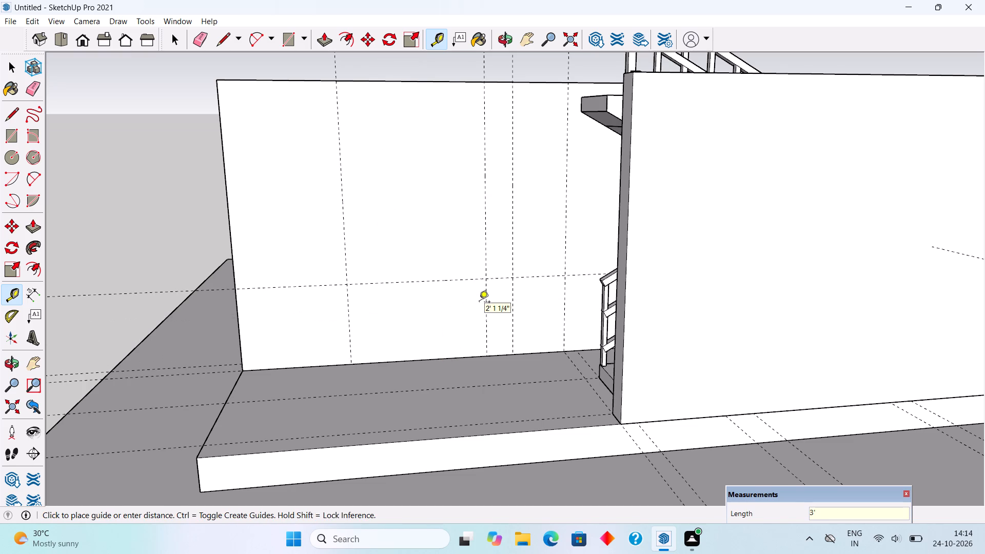
pyautogui.click(464, 280)
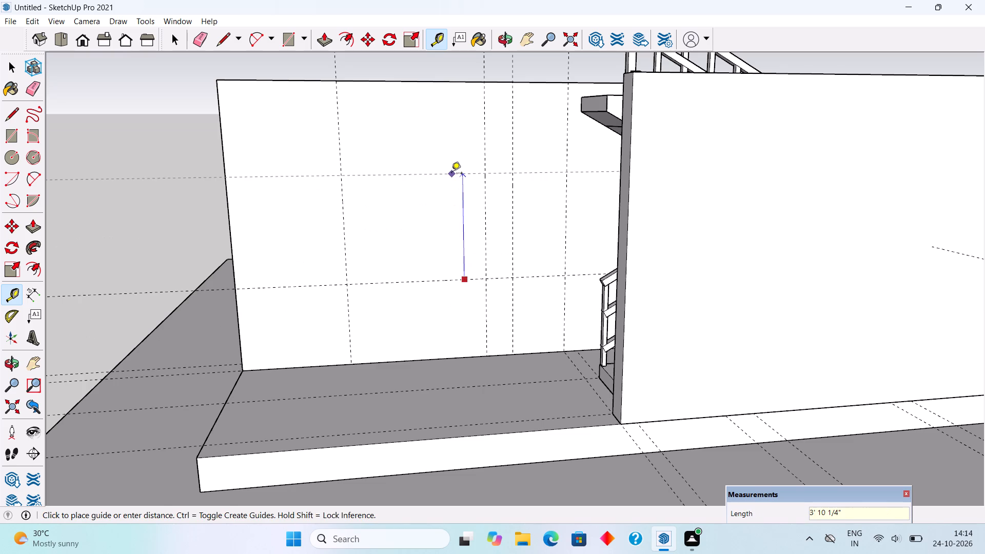
pyautogui.write("4'")
pyautogui.press('Return')
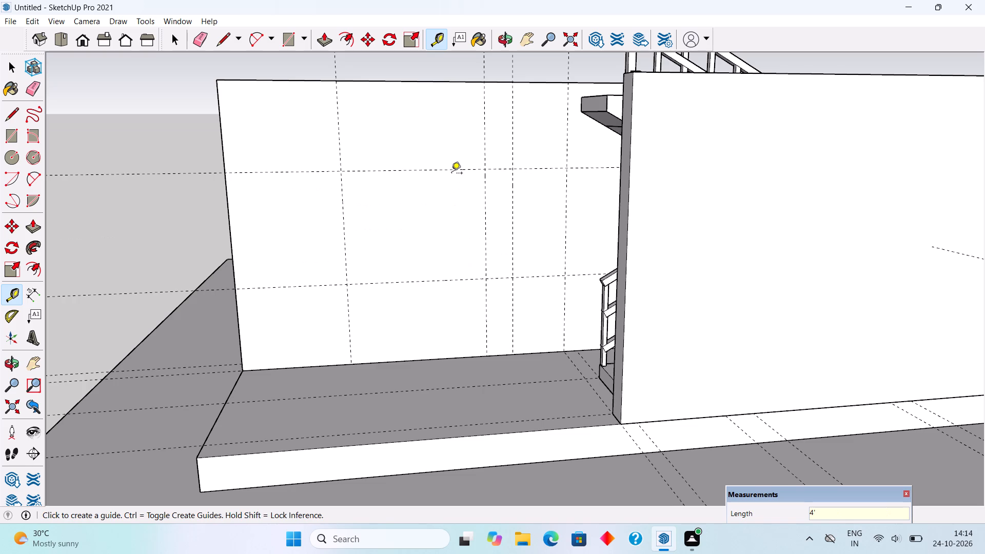
# Add a vertical guide 1' from the vertical guide nearest the wall's free end, back towards the staircase.
pyautogui.click(484, 223)
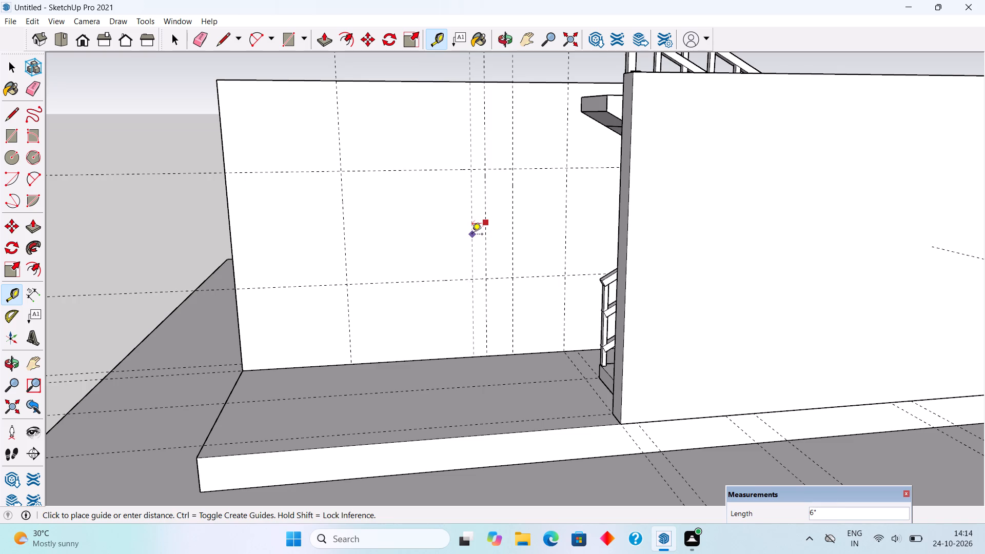
pyautogui.press('t')
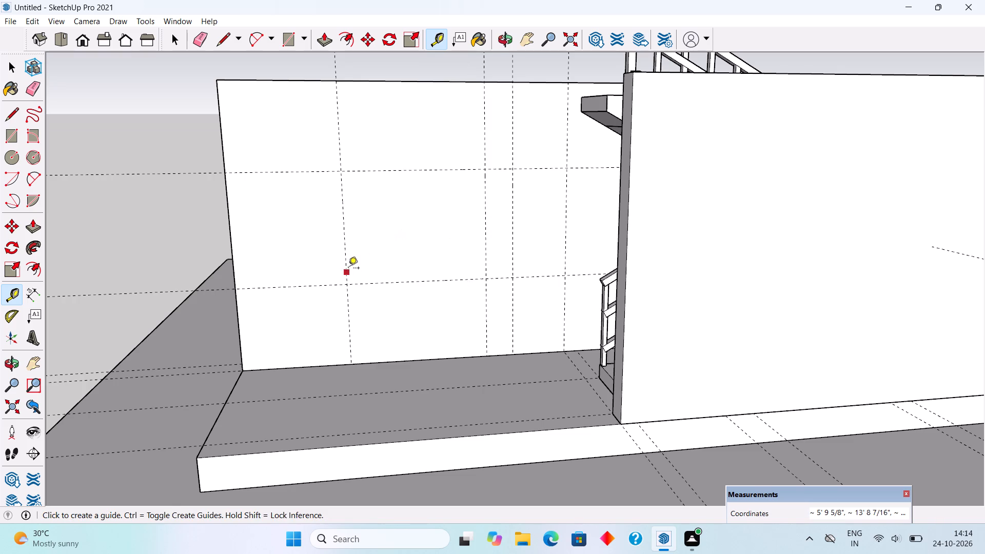
pyautogui.click(347, 262)
pyautogui.write("1'")
pyautogui.press('Return')
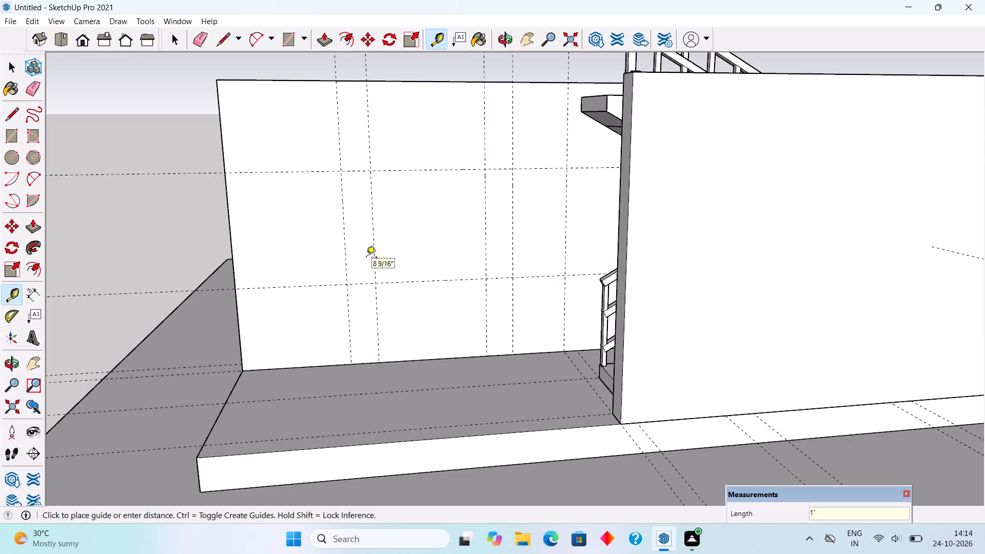
# Cut a 4' by 4' window opening through the 9" wall within the guides.
pyautogui.press('space')
pyautogui.tripleClick(442, 243)
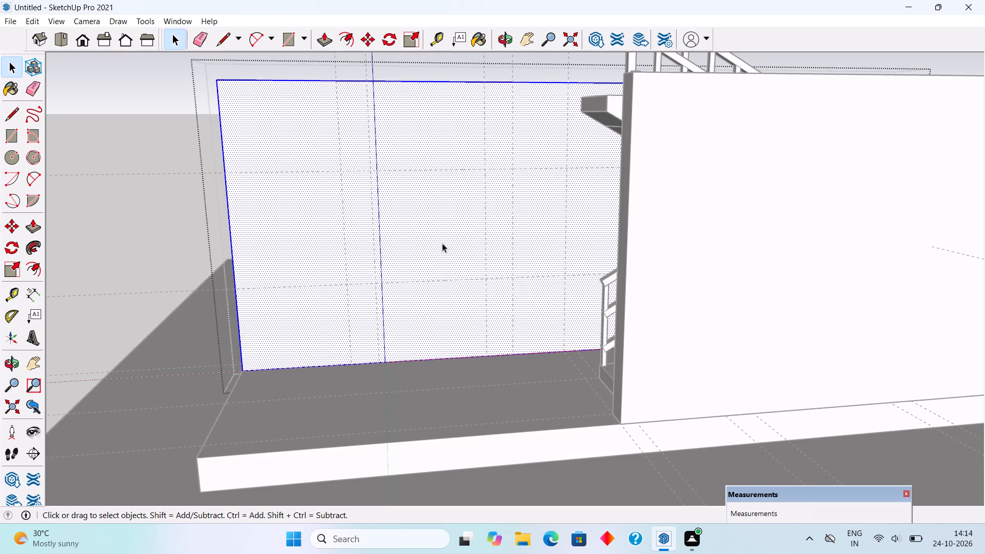
pyautogui.press('r')
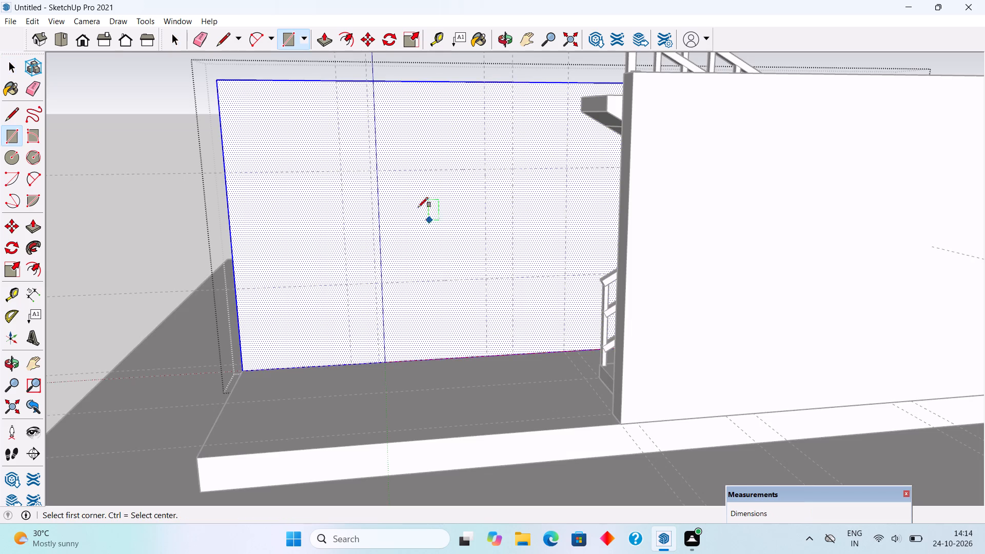
pyautogui.click(370, 173)
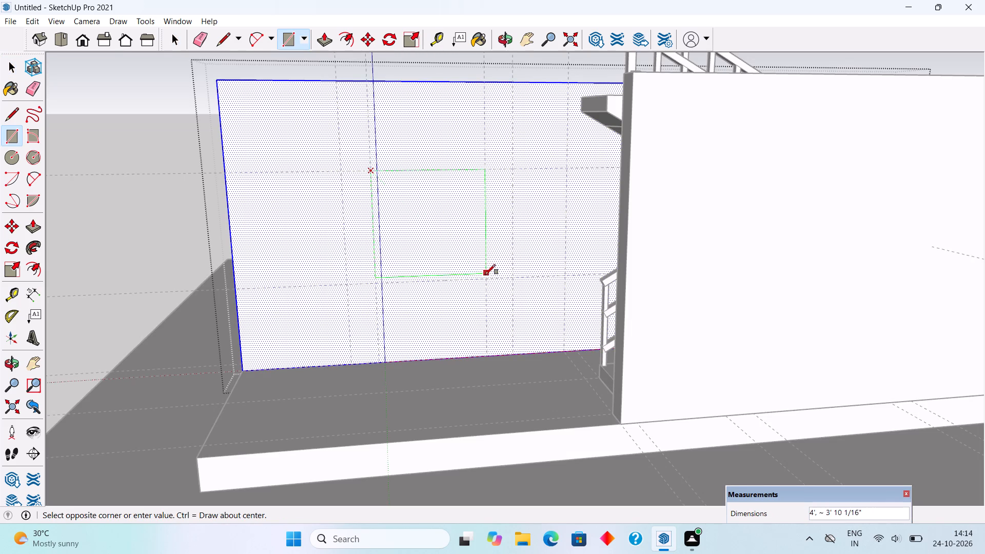
pyautogui.click(487, 279)
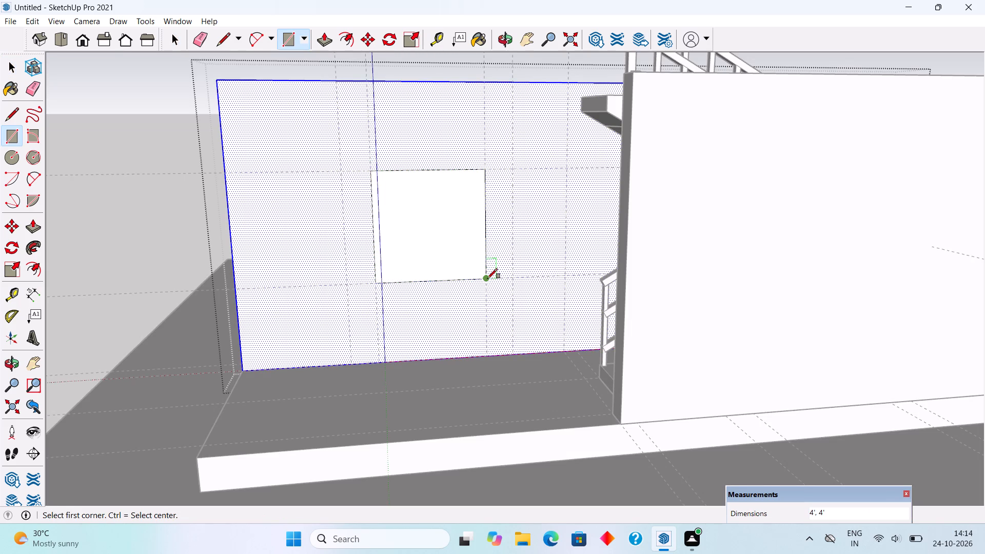
pyautogui.press('p')
pyautogui.moveTo(475, 270); pyautogui.dragTo(433, 212)
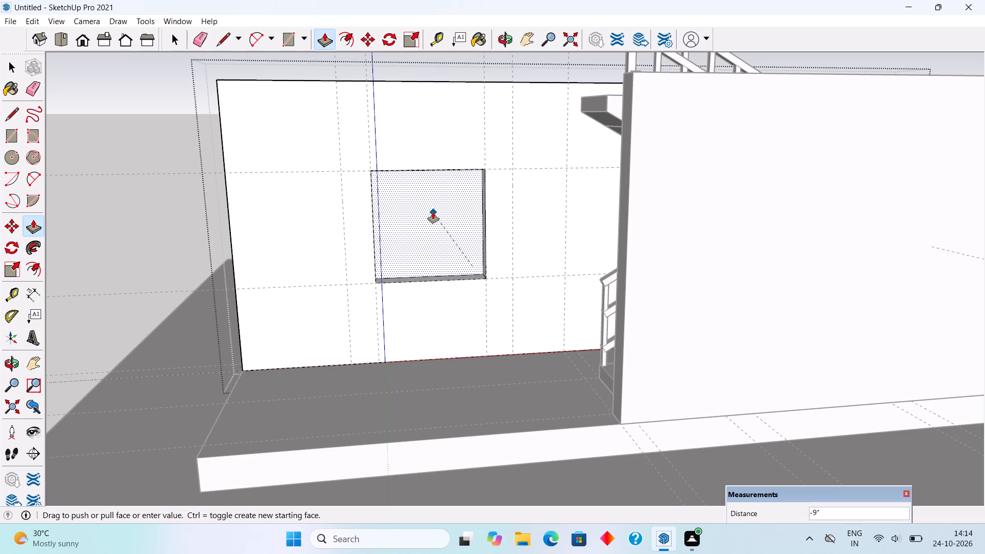
pyautogui.press('space')
pyautogui.click(152, 156)
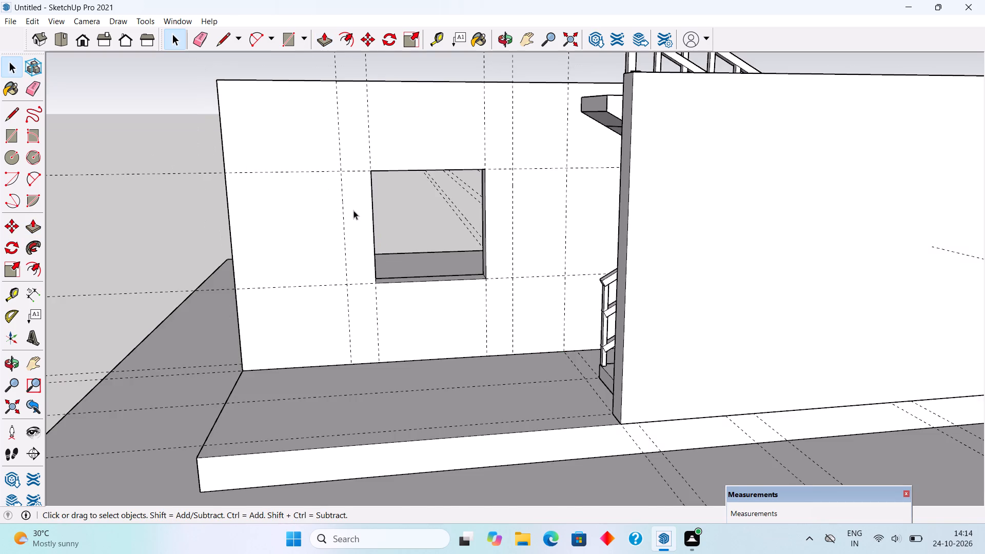
# Make a flat frame outline around the window opening from a rectangle offset 5" outward, deleting the inner face.
pyautogui.scroll(3, 353, 210)
pyautogui.press('r')
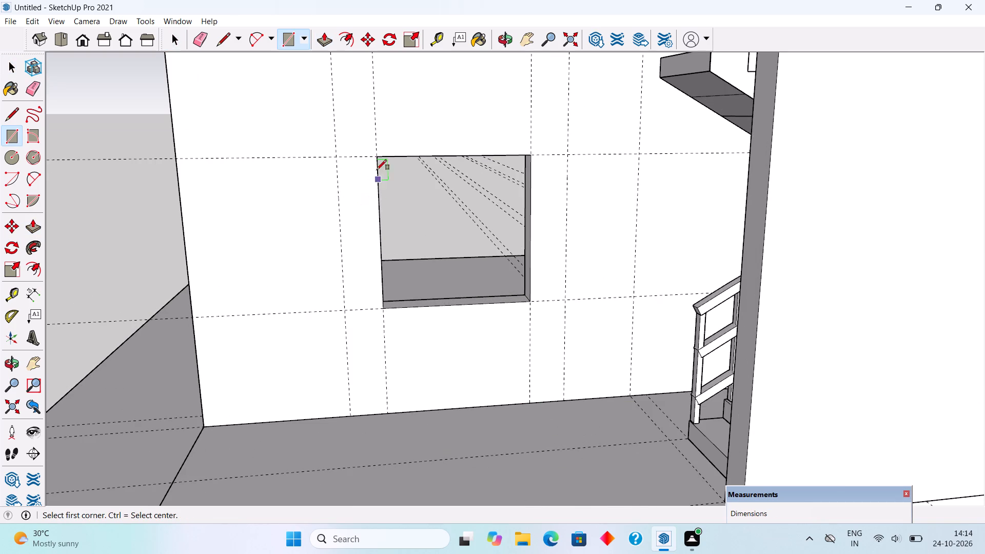
pyautogui.click(382, 153)
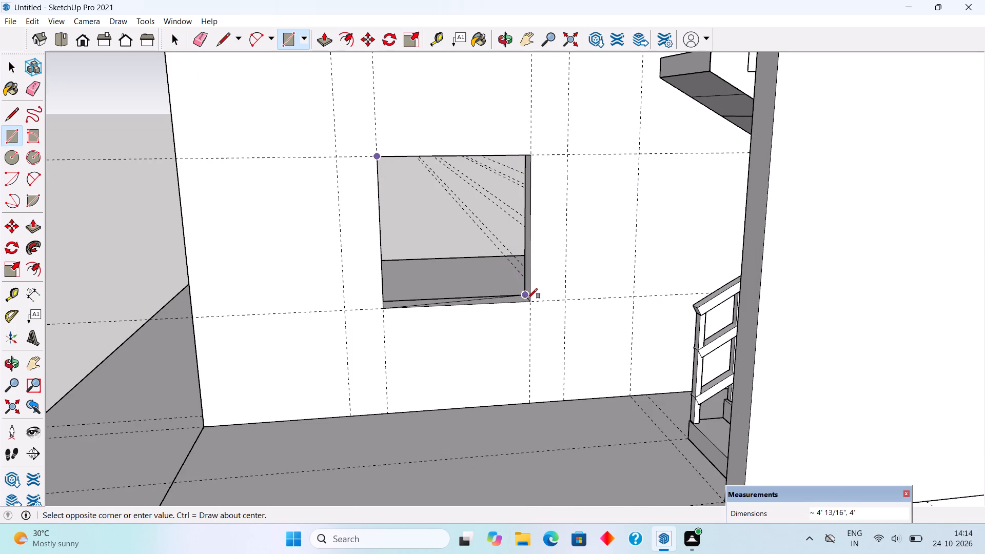
pyautogui.click(530, 300)
pyautogui.press('f')
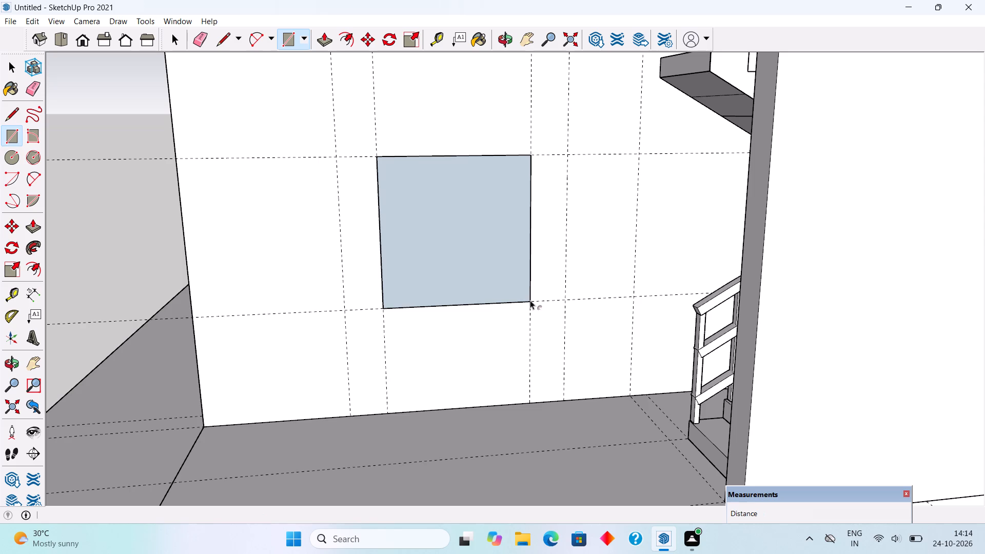
pyautogui.click(501, 294)
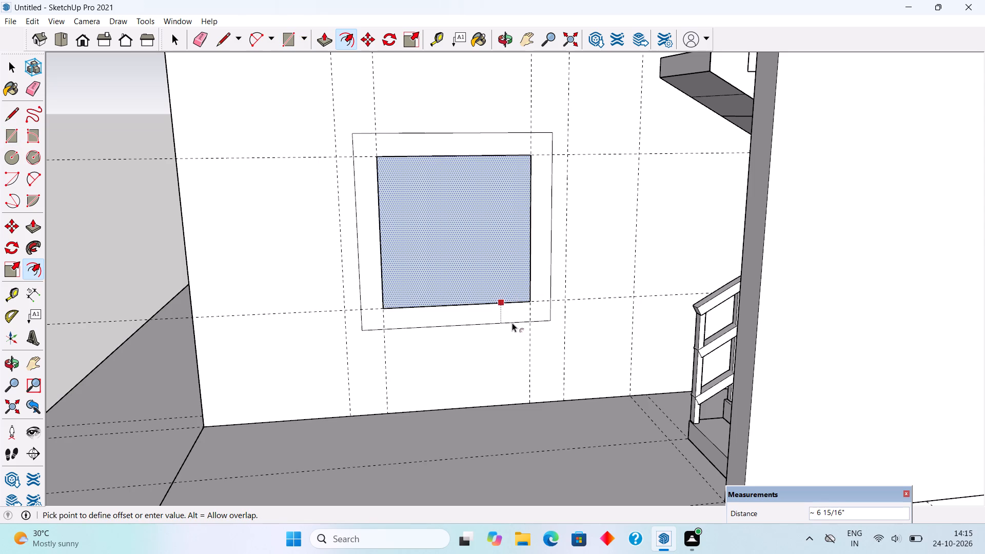
pyautogui.write('5"')
pyautogui.press('Return')
pyautogui.press('space')
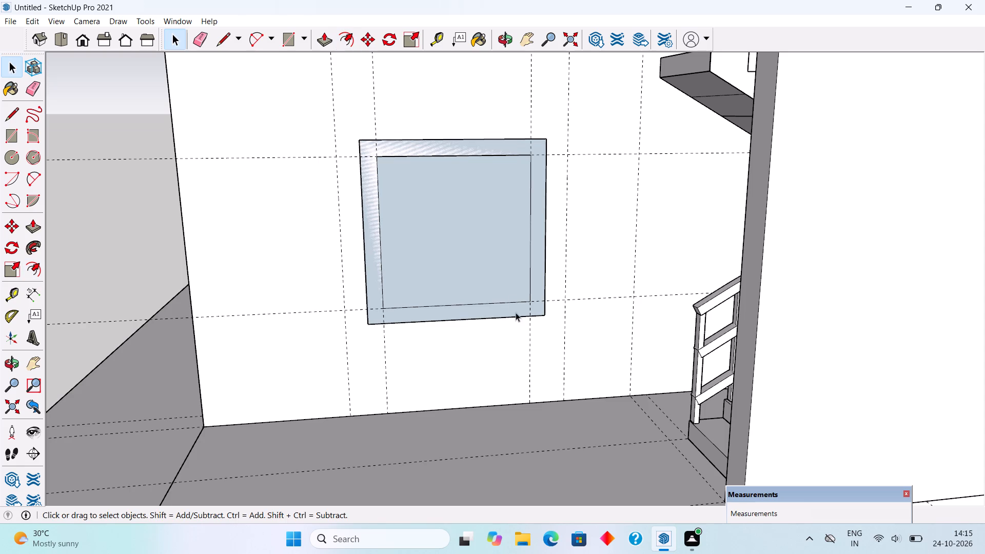
pyautogui.click(508, 284)
pyautogui.press('Delete')
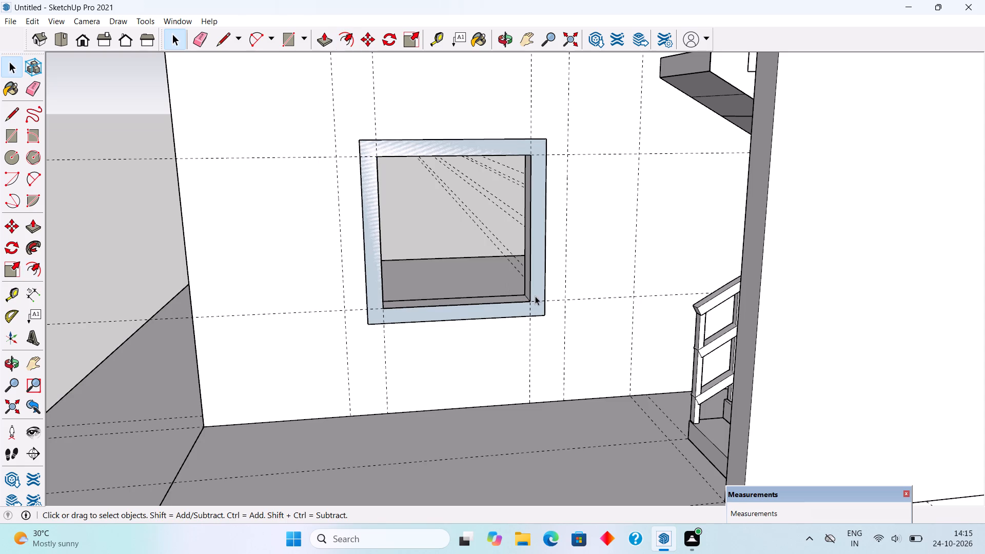
# Extrude the flat window frame 4" out from the wall.
pyautogui.press('p')
pyautogui.click(539, 301)
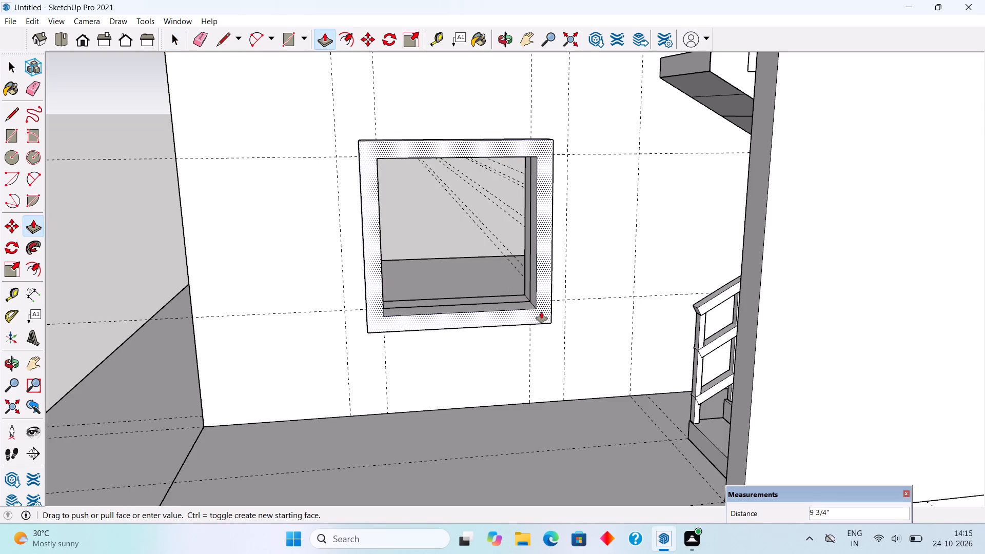
pyautogui.press('4')
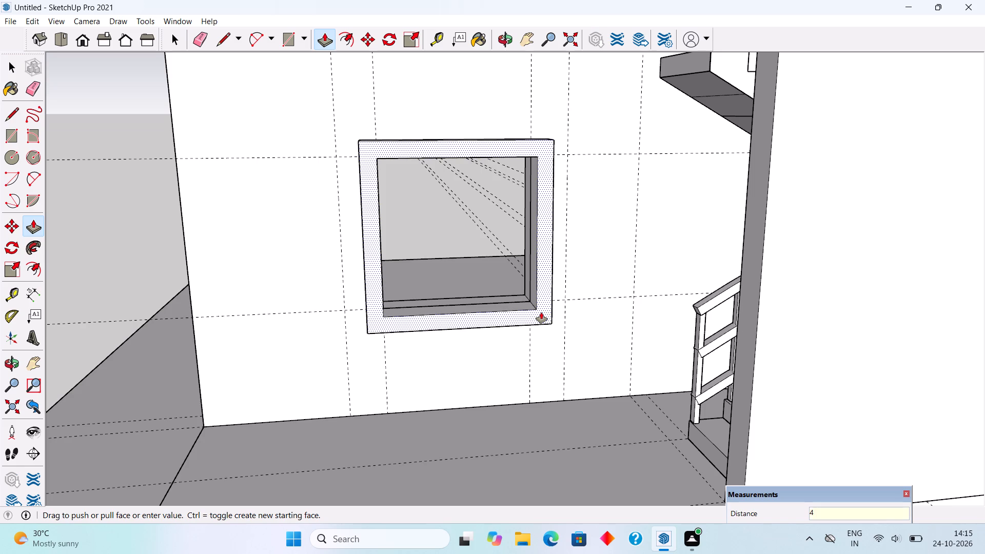
pyautogui.hotkey('shift', '"')
pyautogui.hotkey('shift', '"')
pyautogui.hotkey('shift', 'Return')
pyautogui.press('space')
# Group the window frame geometry.
pyautogui.tripleClick(543, 304)
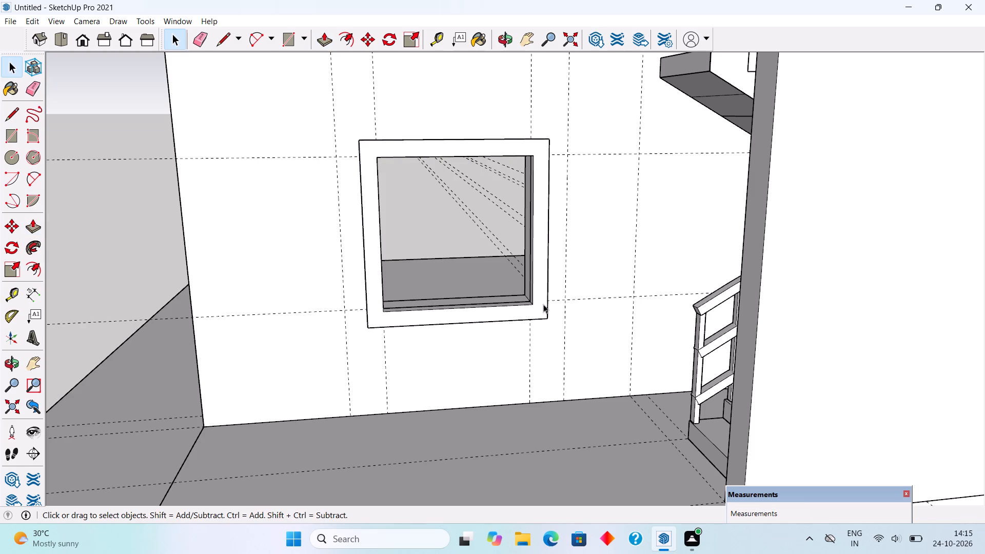
pyautogui.rightClick(544, 303)
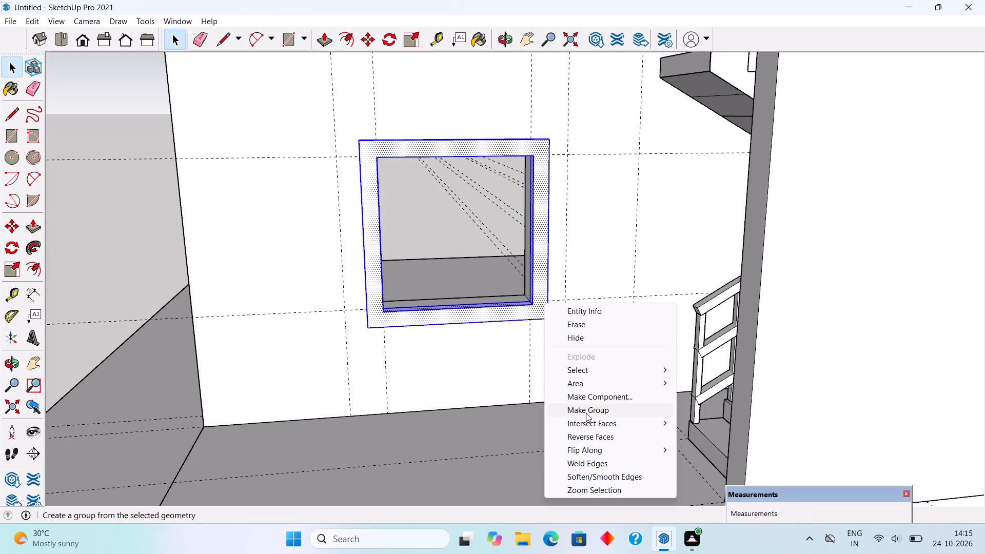
pyautogui.click(586, 413)
pyautogui.click(464, 217)
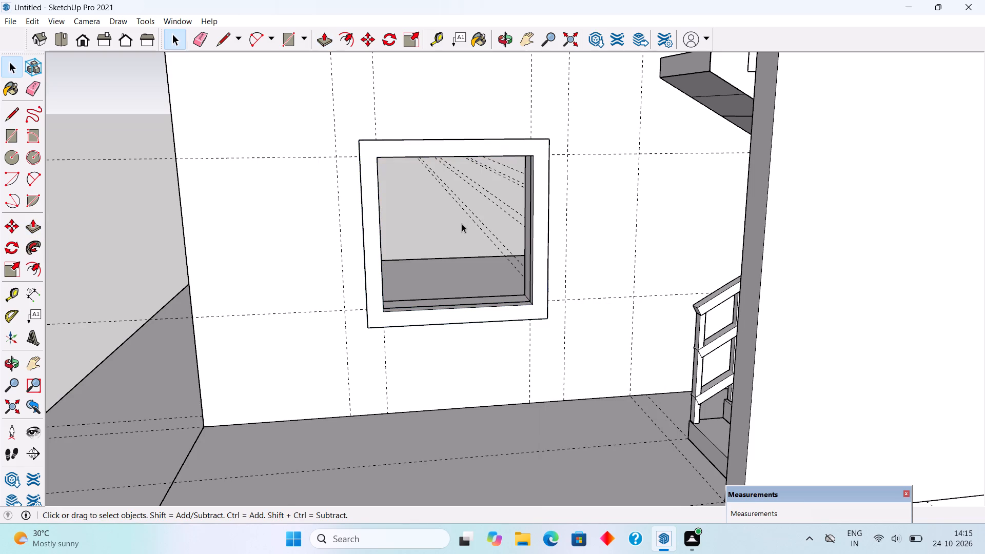
# Draw a 4' by 4' rectangle across the window frame's inner opening and offset its edges 3" inward.
pyautogui.moveTo(450, 209); pyautogui.dragTo(427, 183, button='middle')
pyautogui.scroll(4, 412, 184)
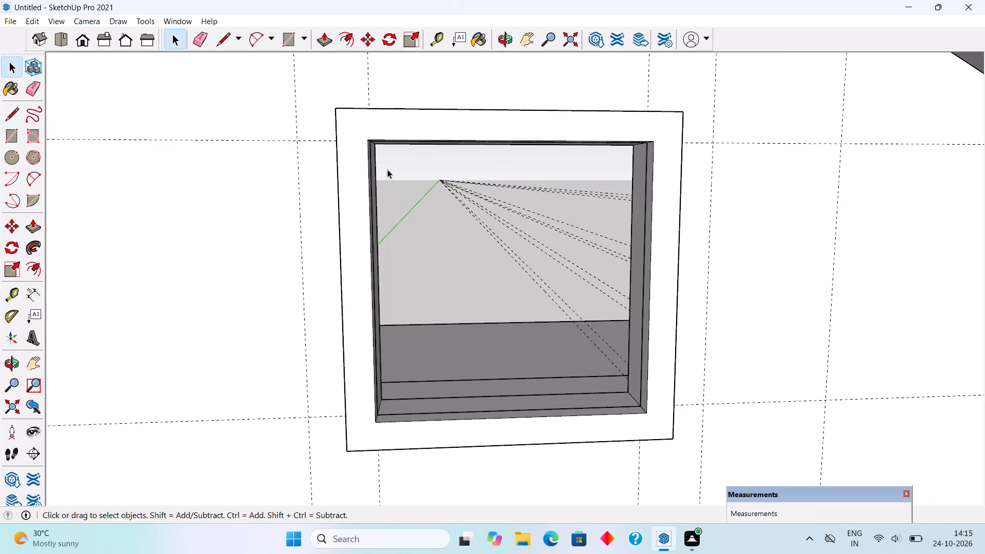
pyautogui.press('r')
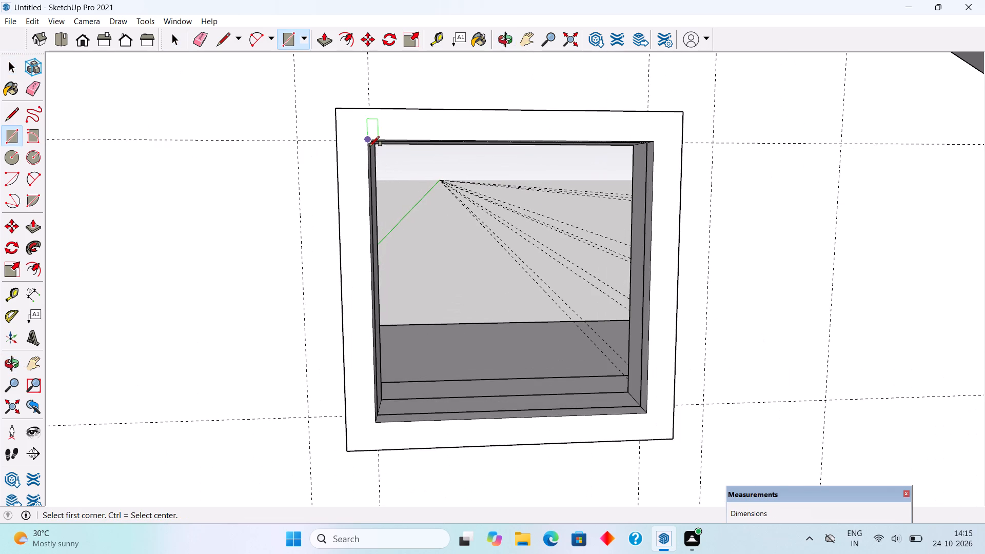
pyautogui.click(369, 146)
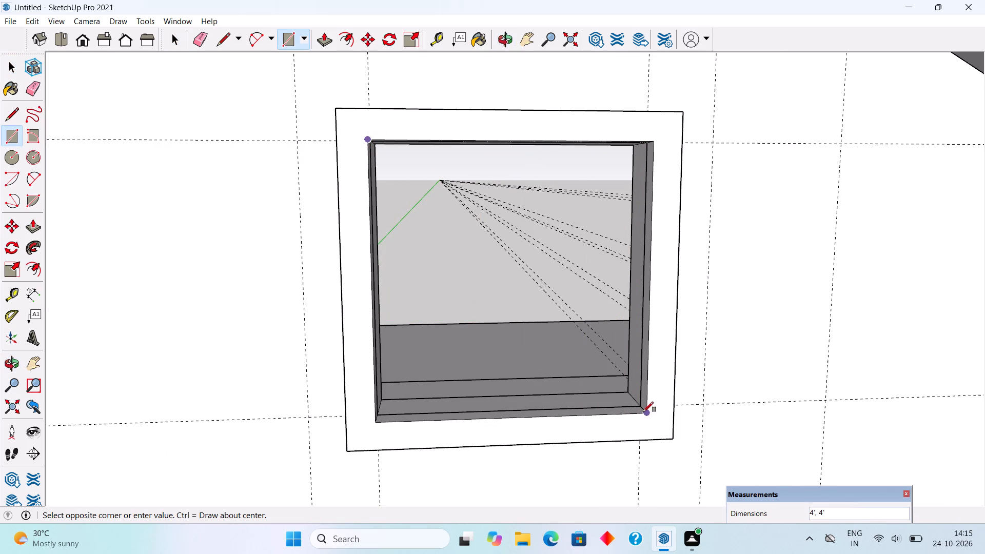
pyautogui.click(644, 412)
pyautogui.press('f')
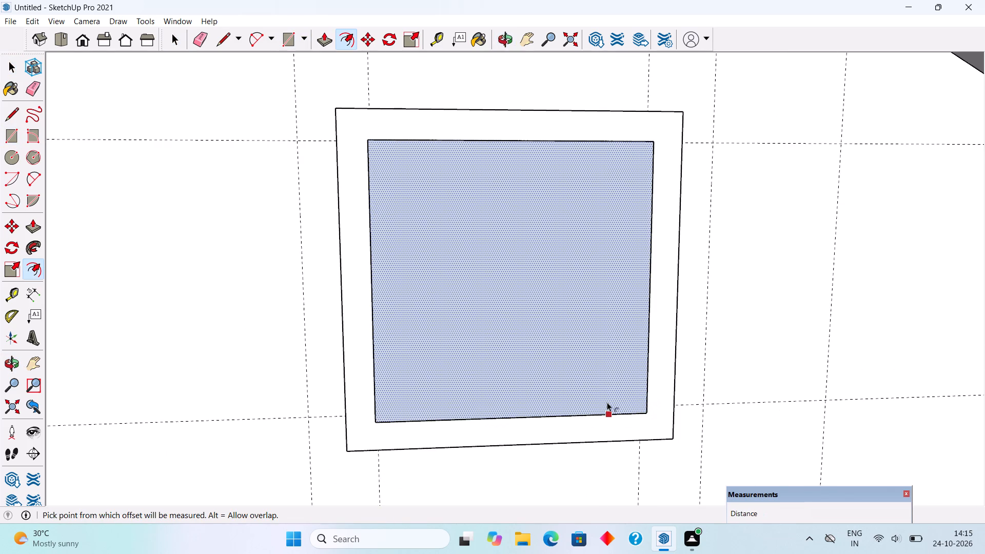
pyautogui.click(607, 402)
pyautogui.press('3')
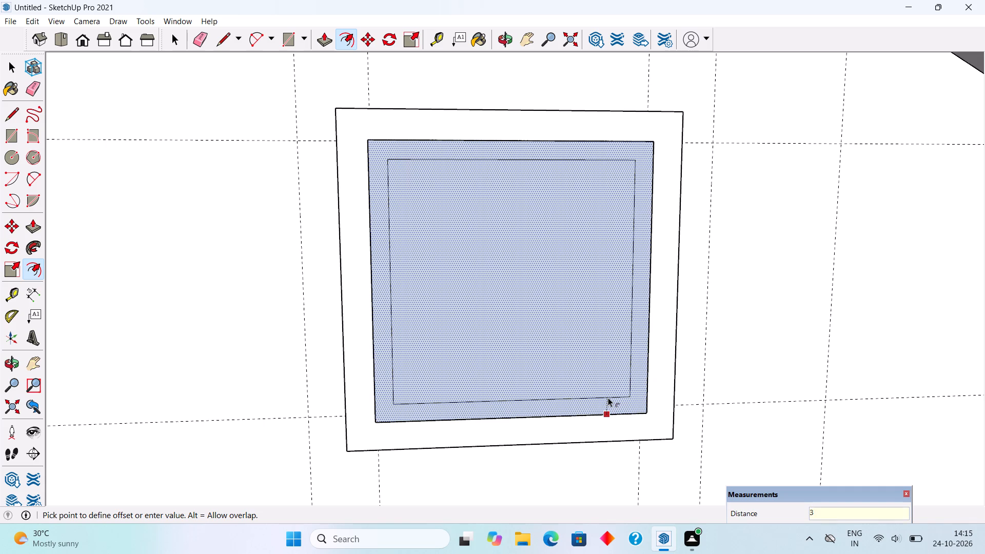
pyautogui.hotkey('shift', '"')
pyautogui.press('Return')
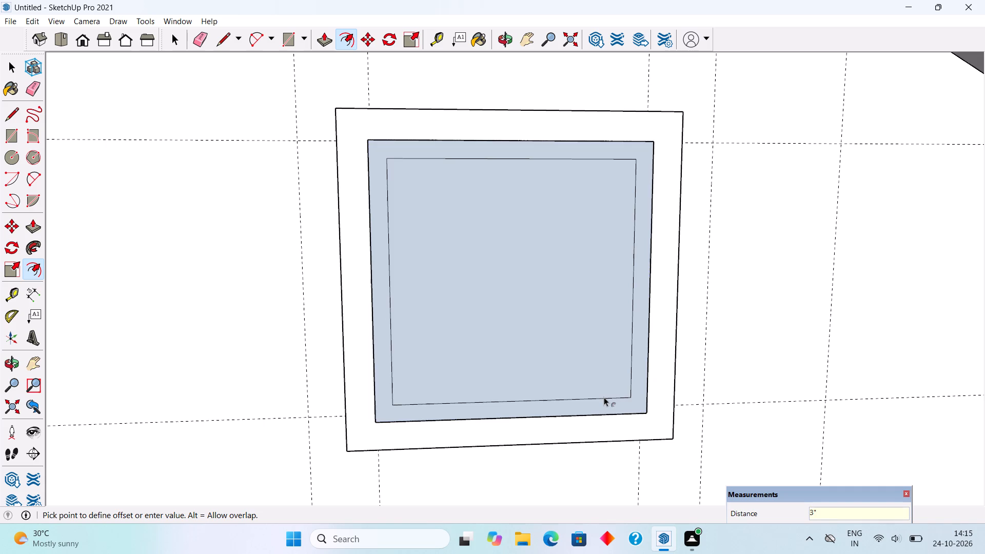
# Place a vertical guide at the middle of the inner rectangle and parallel guides 1.5" to each side of it.
pyautogui.press('t')
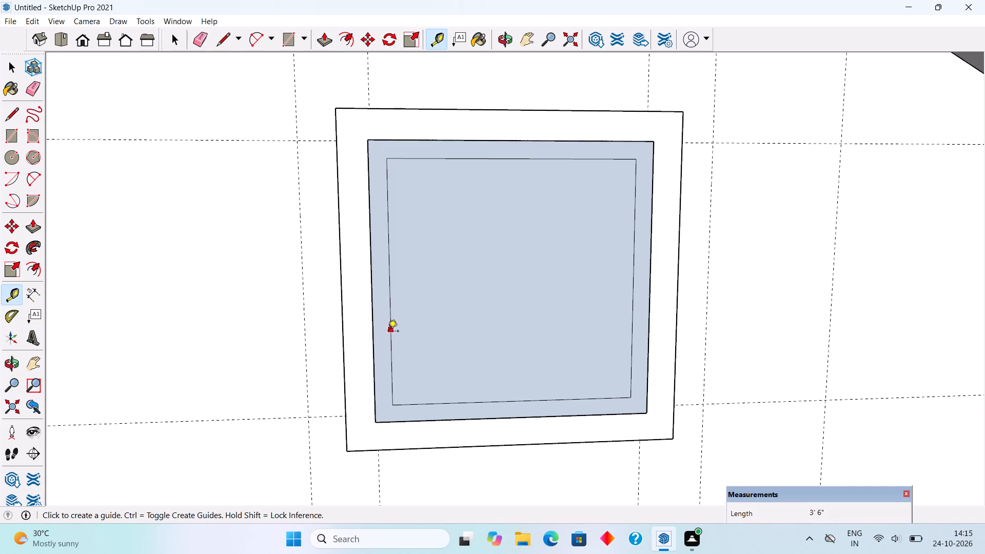
pyautogui.click(388, 332)
pyautogui.click(513, 400)
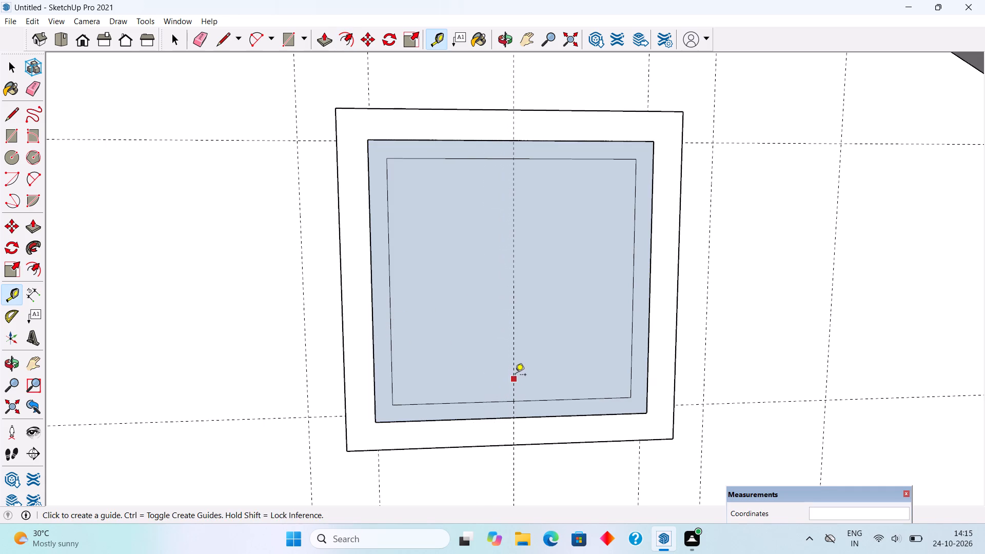
pyautogui.click(516, 371)
pyautogui.write('1.5"')
pyautogui.press('Return')
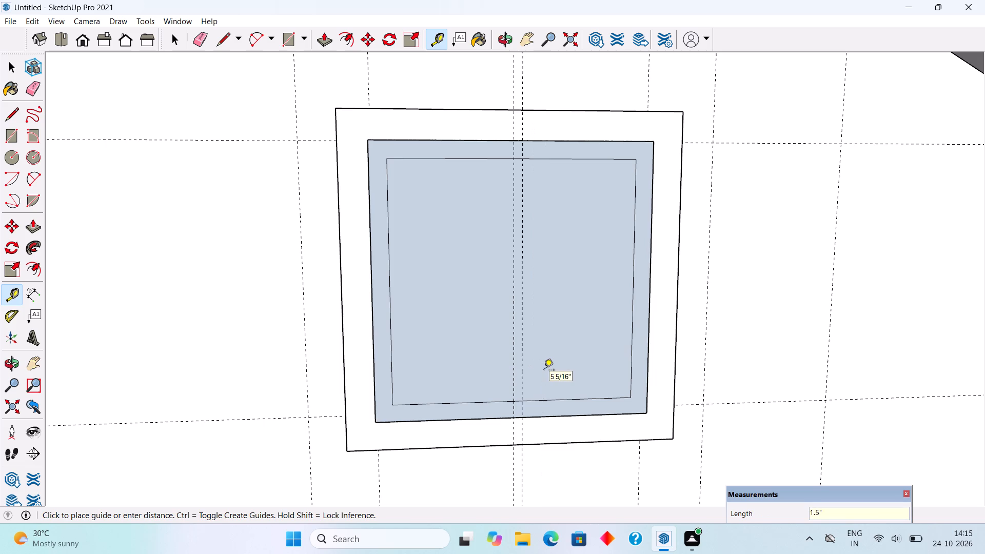
pyautogui.click(521, 355)
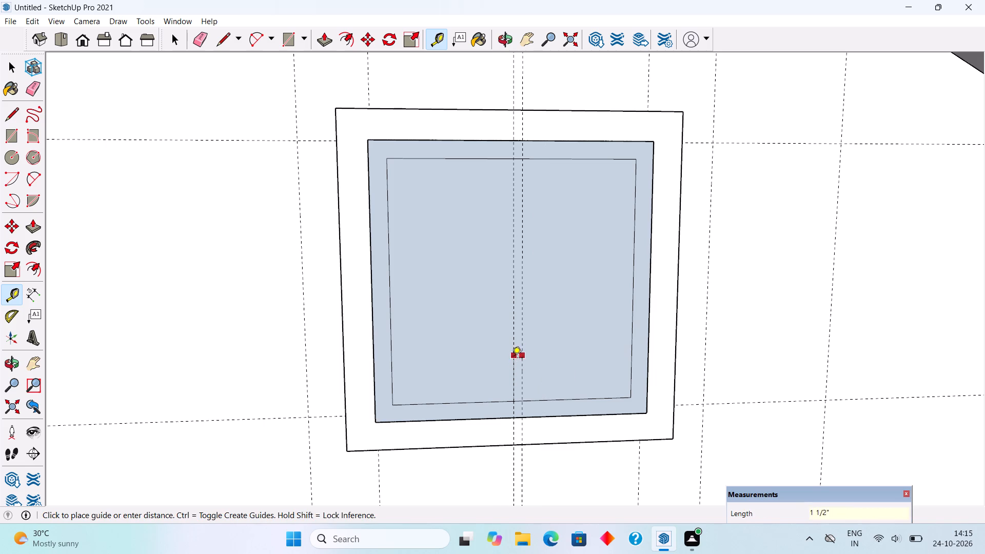
pyautogui.press('3')
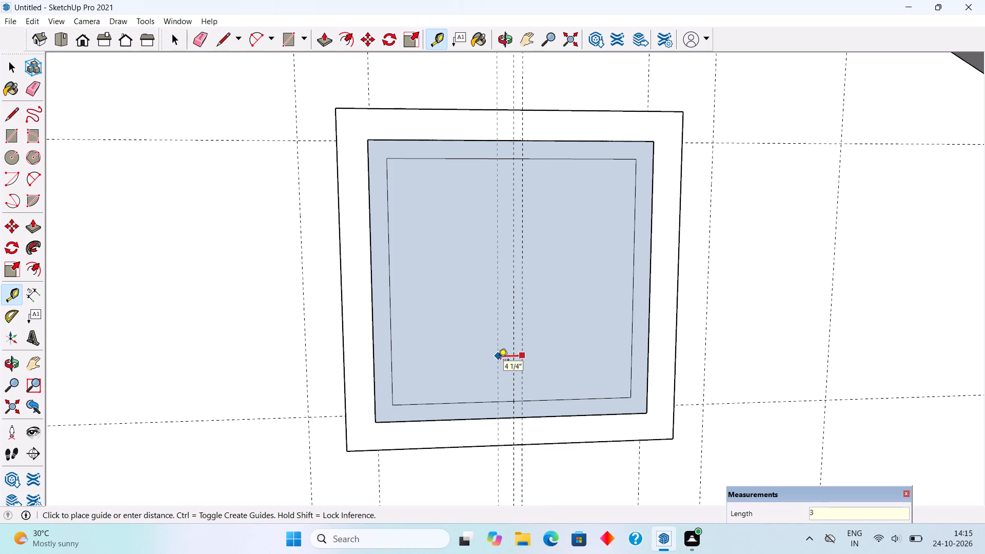
pyautogui.hotkey('shift', '"')
pyautogui.press('Return')
# Draw two 3' 6" vertical mullion edges along the outer guides, erasing the centre guide and the short edges between them.
pyautogui.press('l')
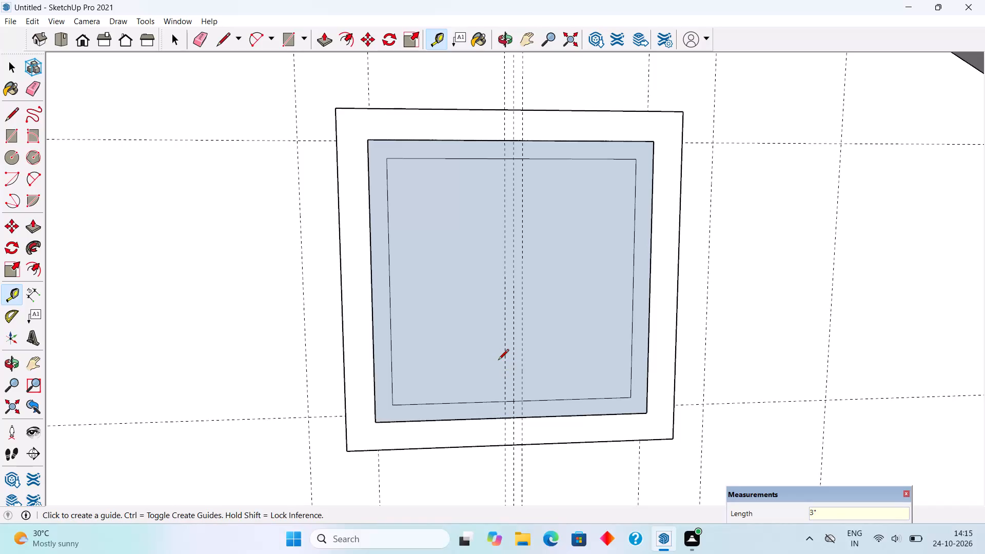
pyautogui.click(524, 402)
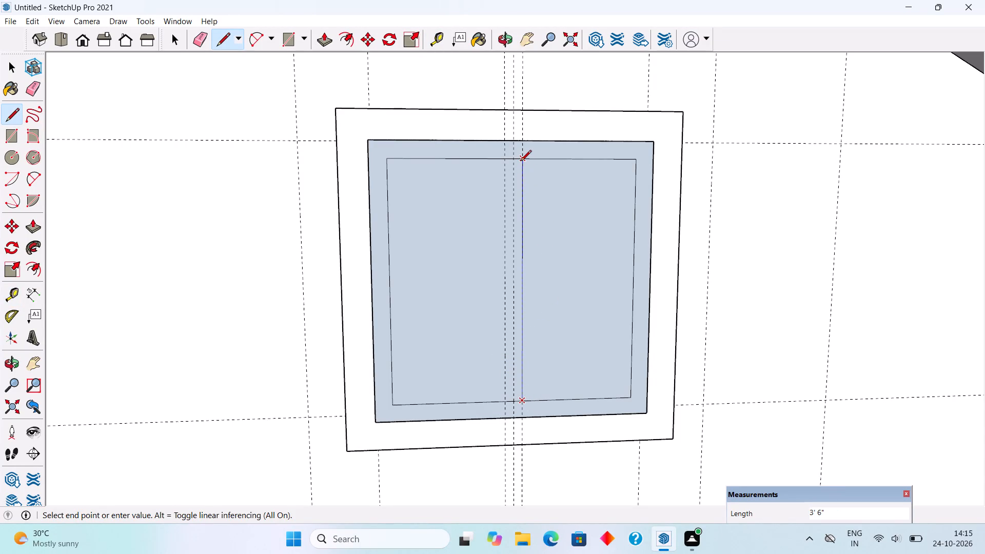
pyautogui.click(521, 161)
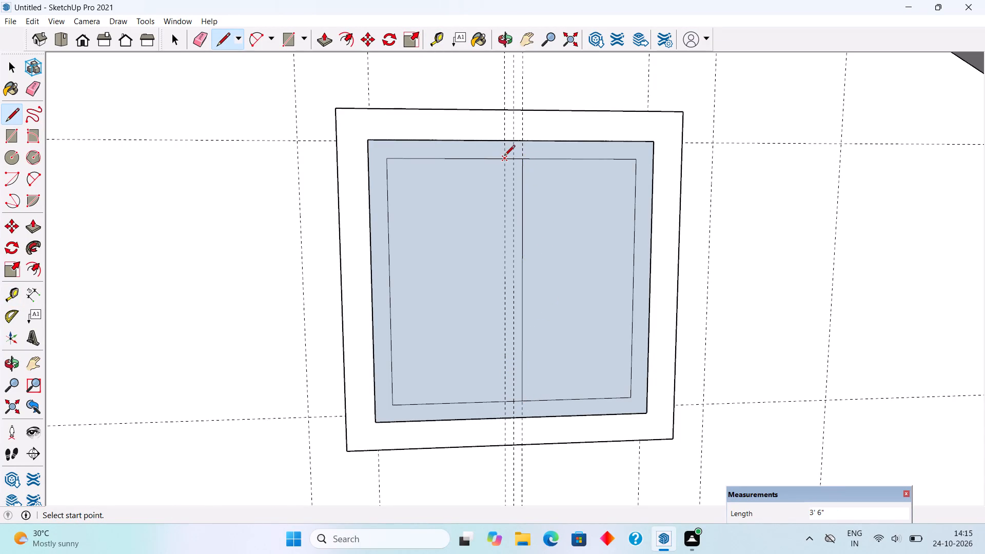
pyautogui.click(507, 156)
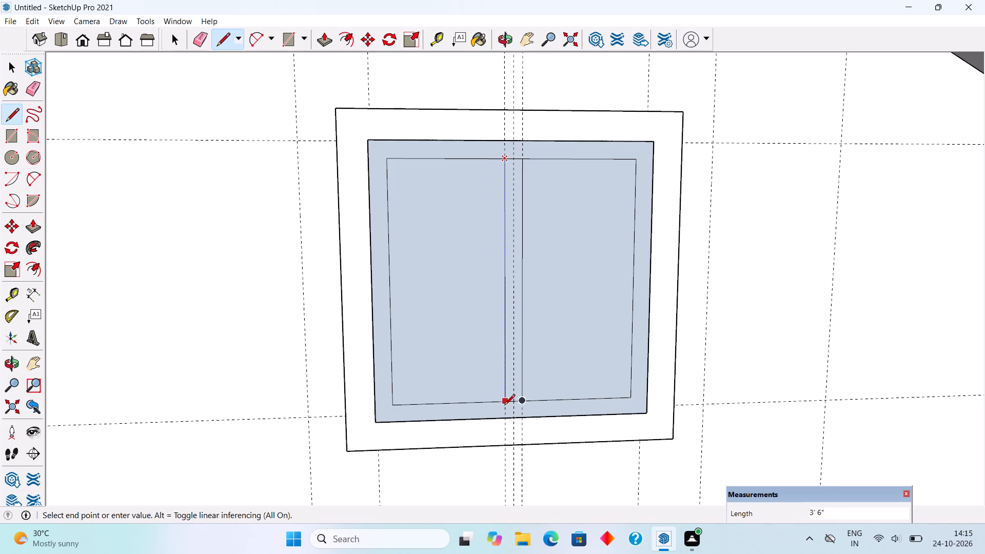
pyautogui.click(507, 399)
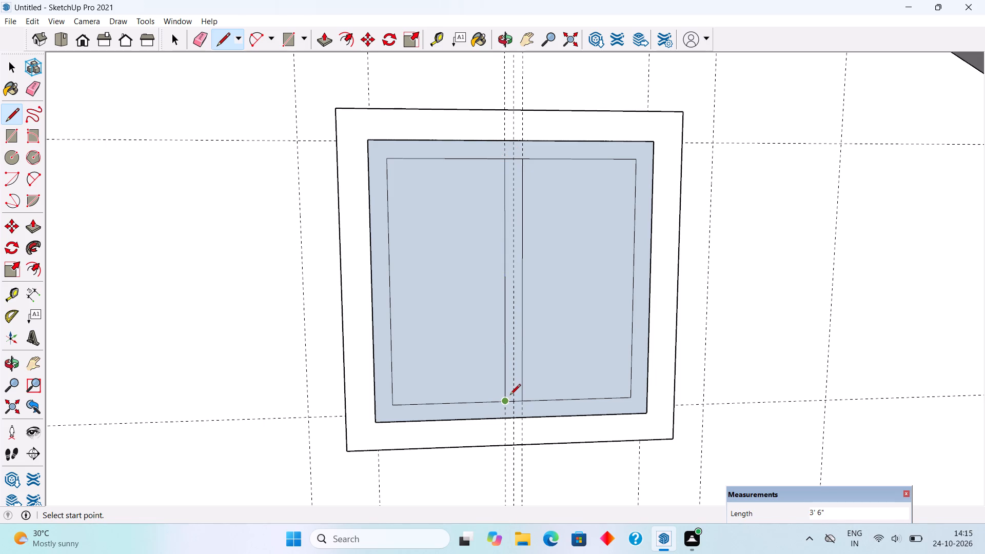
pyautogui.press('e')
pyautogui.click(514, 401)
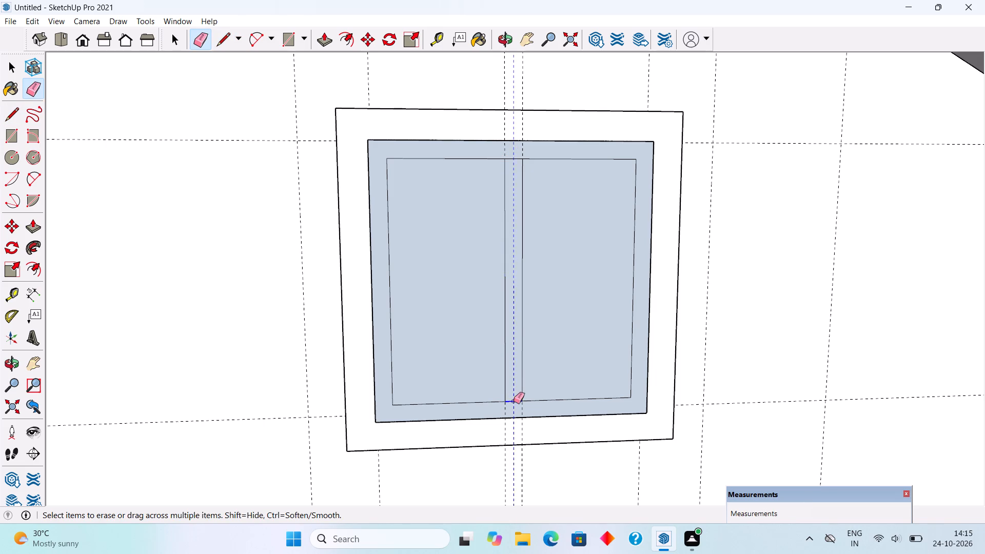
pyautogui.click(517, 159)
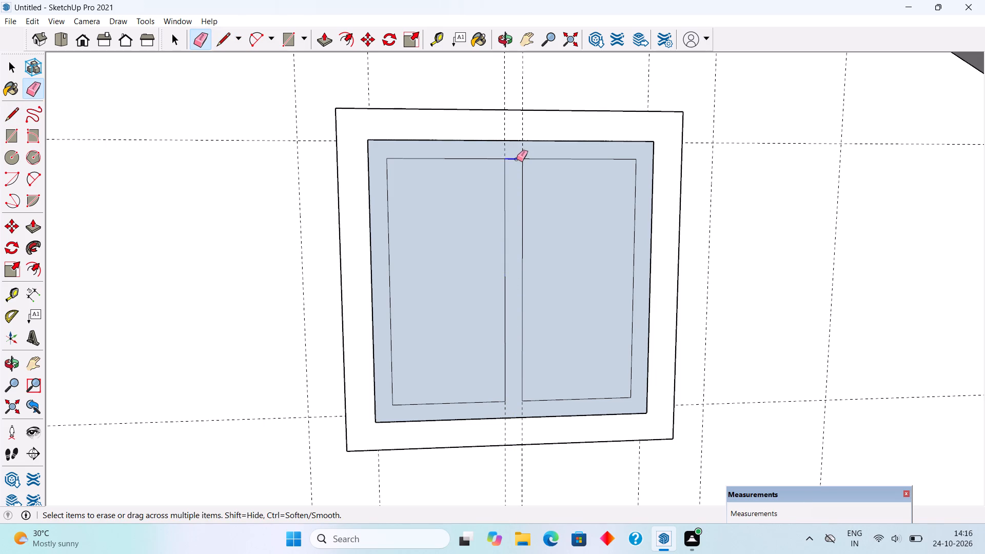
# Delete the two pane faces on either side of the mullion.
pyautogui.press('space')
pyautogui.click(584, 261)
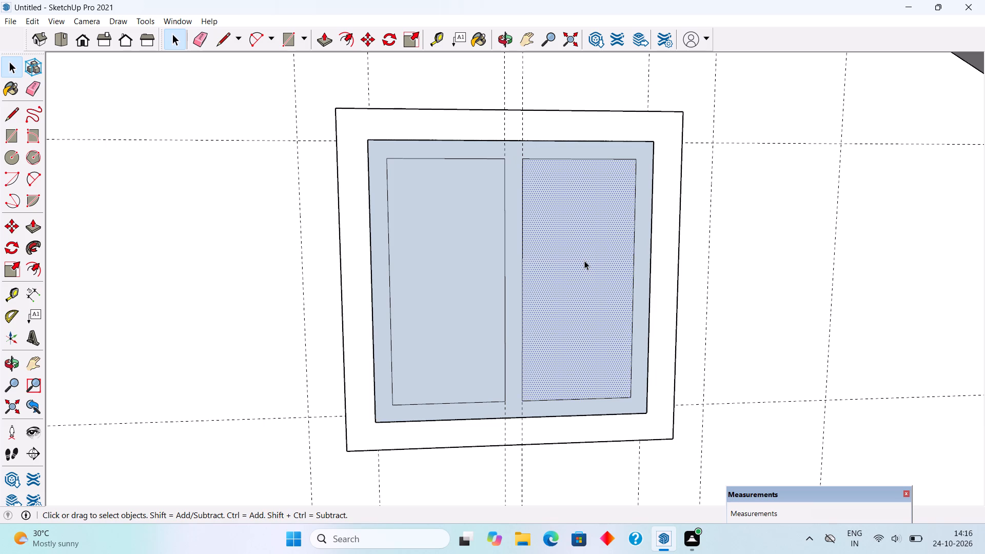
pyautogui.press('Delete')
pyautogui.click(496, 285)
pyautogui.press('Delete')
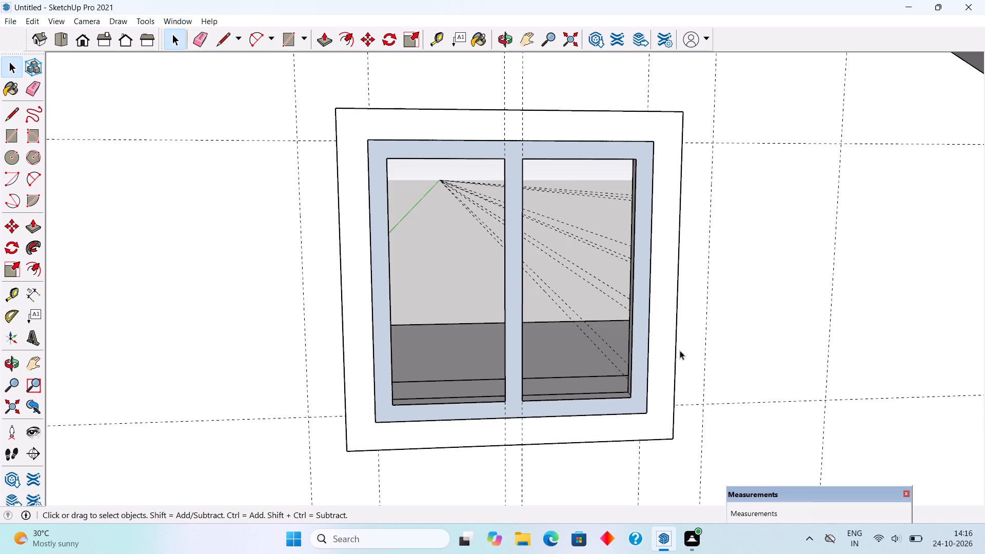
# Extrude the inner frame and mullion face 4" outward.
pyautogui.press('p')
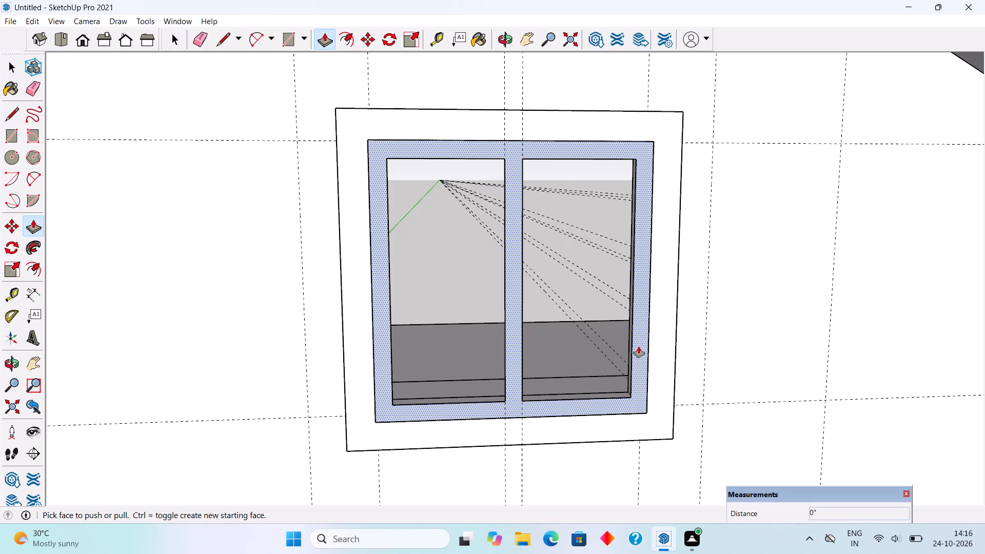
pyautogui.click(639, 347)
pyautogui.press('4')
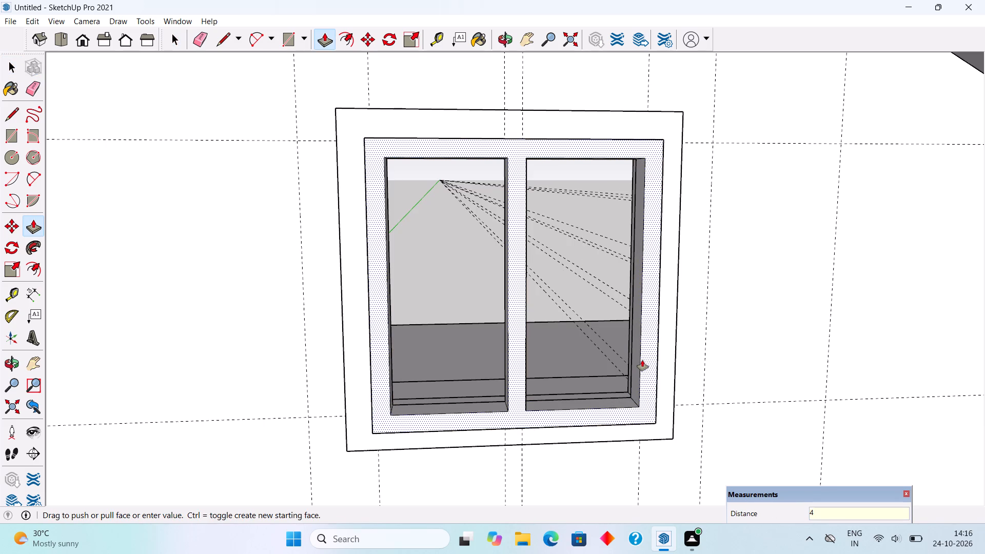
pyautogui.hotkey('shift', '"')
pyautogui.press('Return')
# Group the extruded inner frame with its mullion.
pyautogui.press('space')
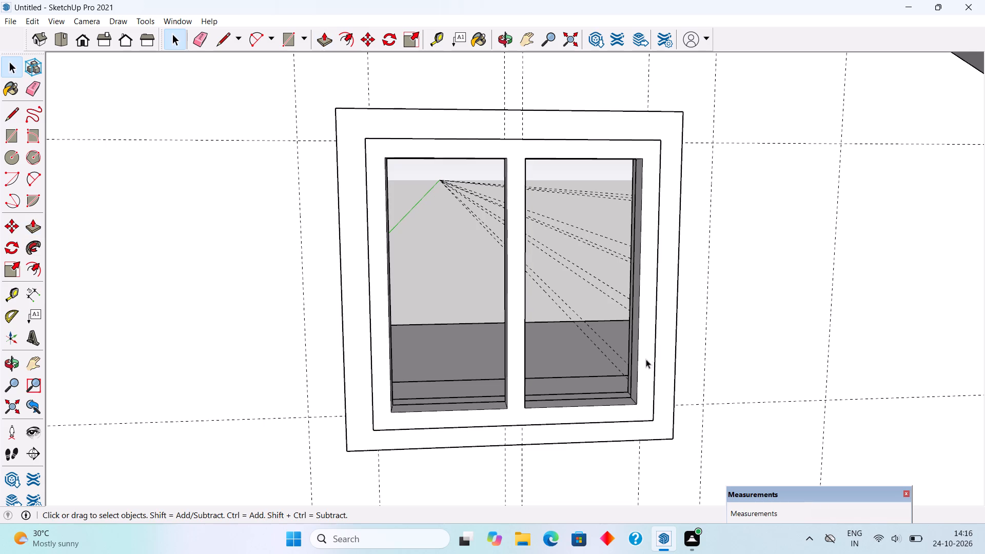
pyautogui.click(648, 358)
pyautogui.doubleClick(648, 358)
pyautogui.rightClick(648, 358)
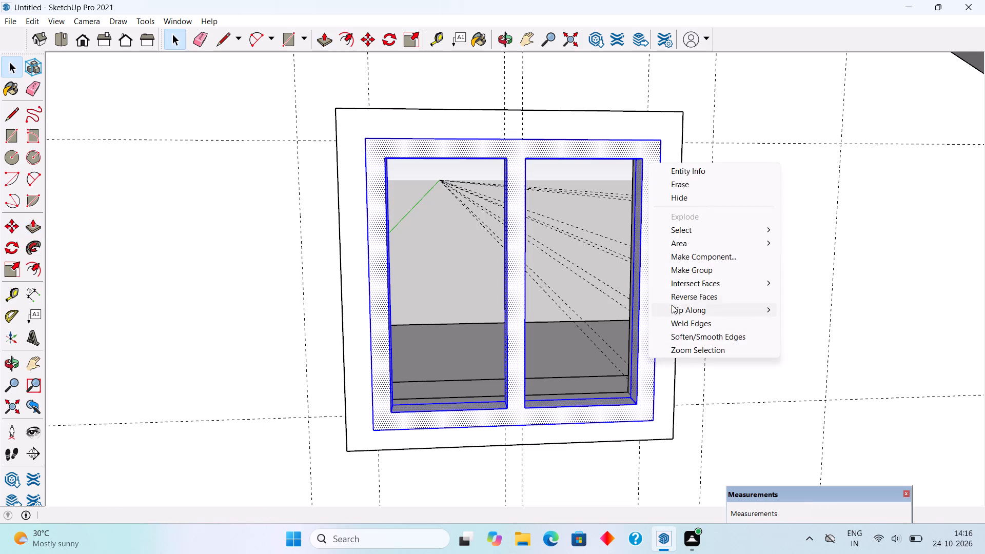
pyautogui.click(688, 273)
# Move the inner frame group 8" back into the wall opening, picking its lower outer corner as the base point.
pyautogui.moveTo(594, 252); pyautogui.dragTo(613, 344, button='middle')
pyautogui.scroll(3, 629, 394)
pyautogui.press('m')
pyautogui.click(649, 401)
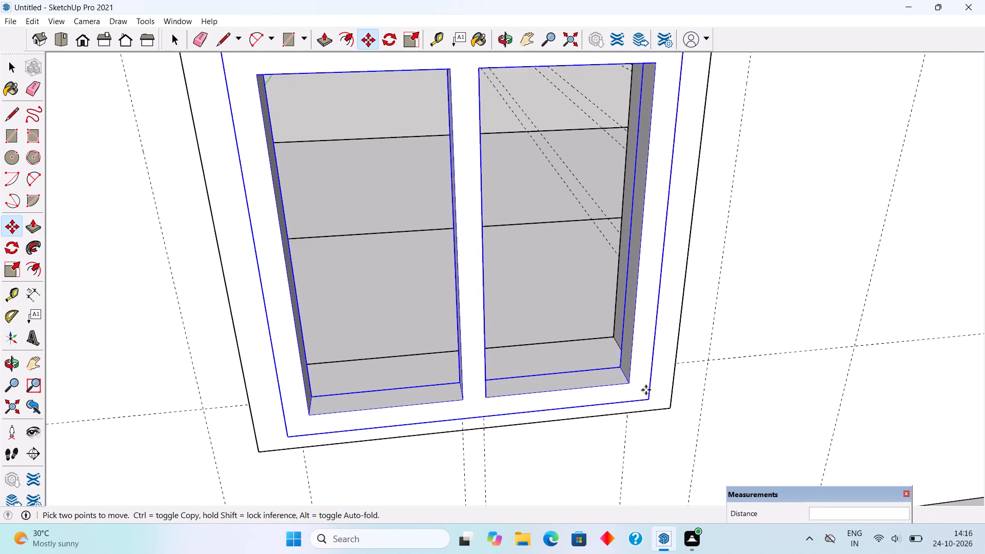
pyautogui.scroll(1, 632, 366)
pyautogui.click(632, 366)
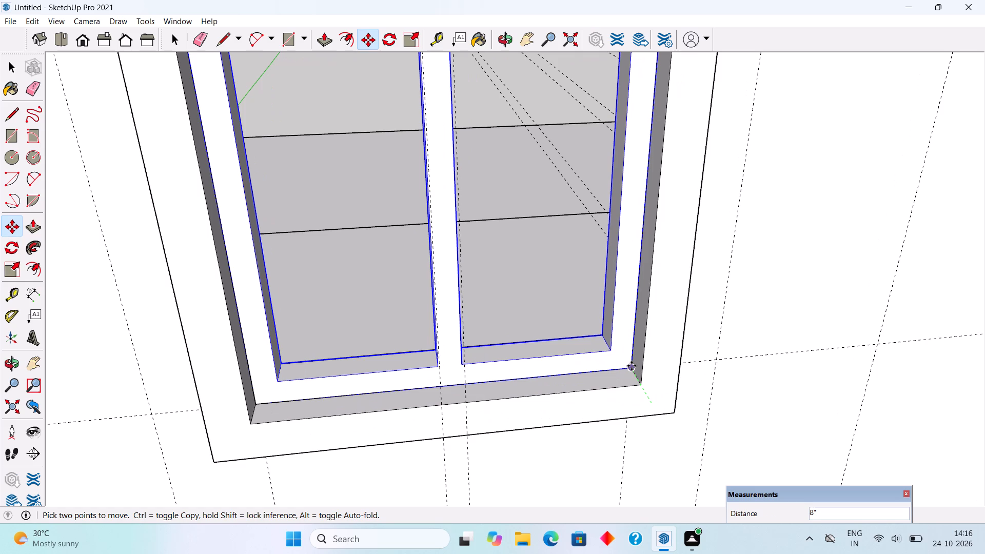
pyautogui.press('space')
pyautogui.moveTo(636, 373); pyautogui.dragTo(803, 450, button='middle')
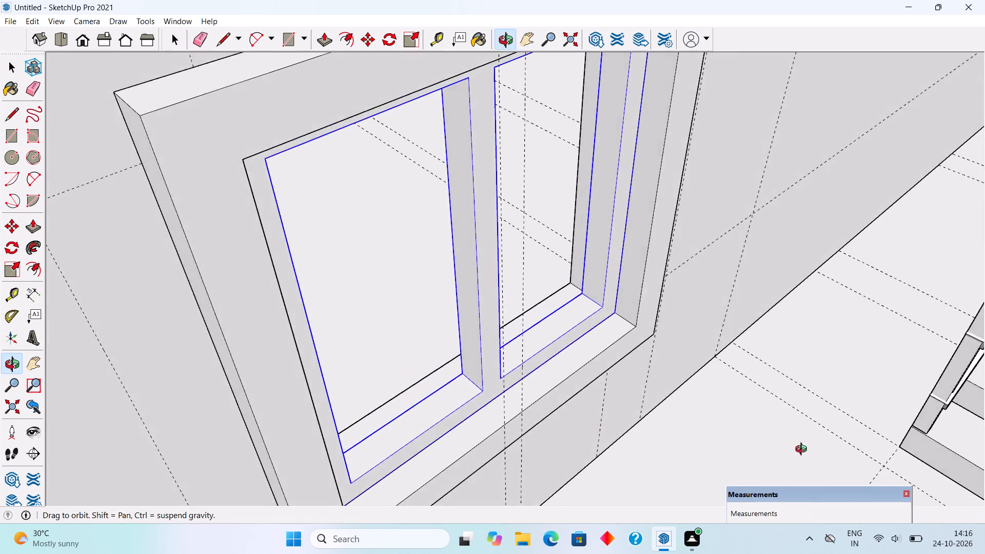
pyautogui.moveTo(803, 450); pyautogui.dragTo(592, 262, button='middle')
pyautogui.click(534, 192)
pyautogui.moveTo(550, 273); pyautogui.dragTo(555, 297, button='middle')
pyautogui.scroll(-3, 554, 292)
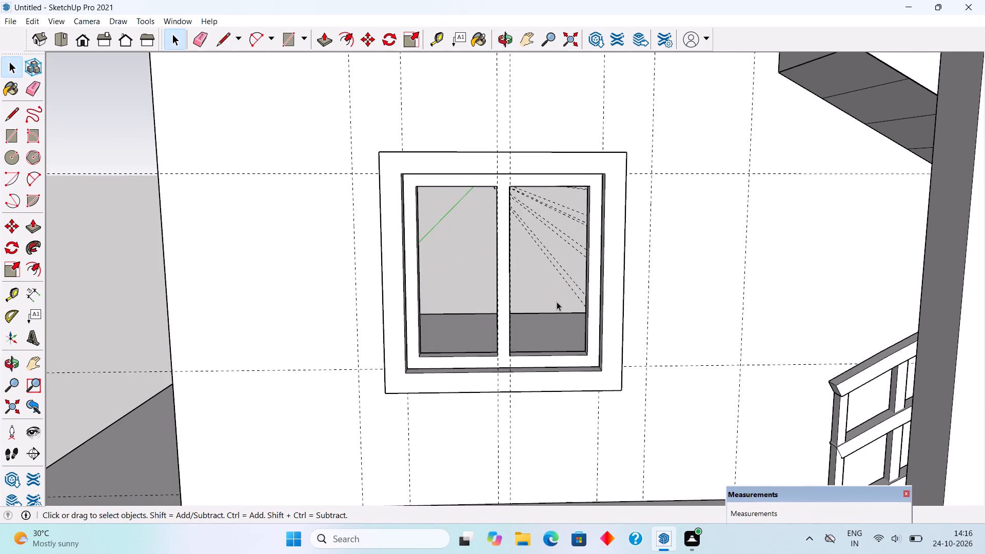
# Draw a 1' 7 1/2" by 3' 6" glass pane rectangle in each of the inner frame's two openings.
pyautogui.scroll(4, 482, 179)
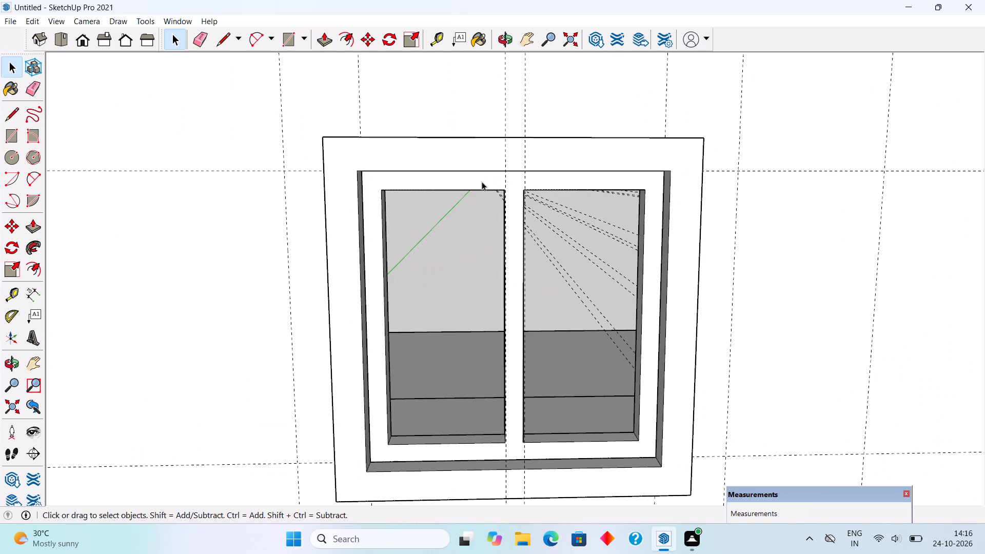
pyautogui.press('r')
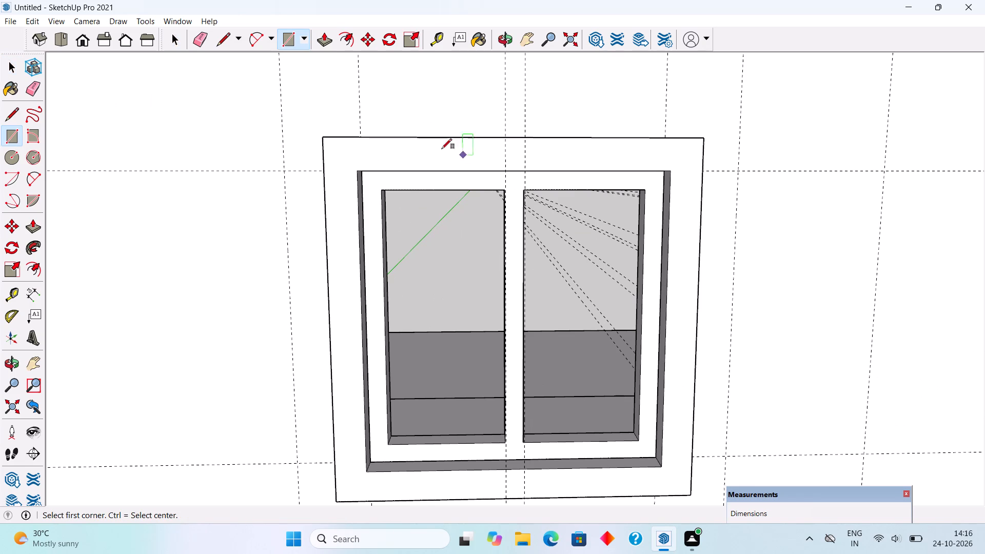
pyautogui.click(381, 190)
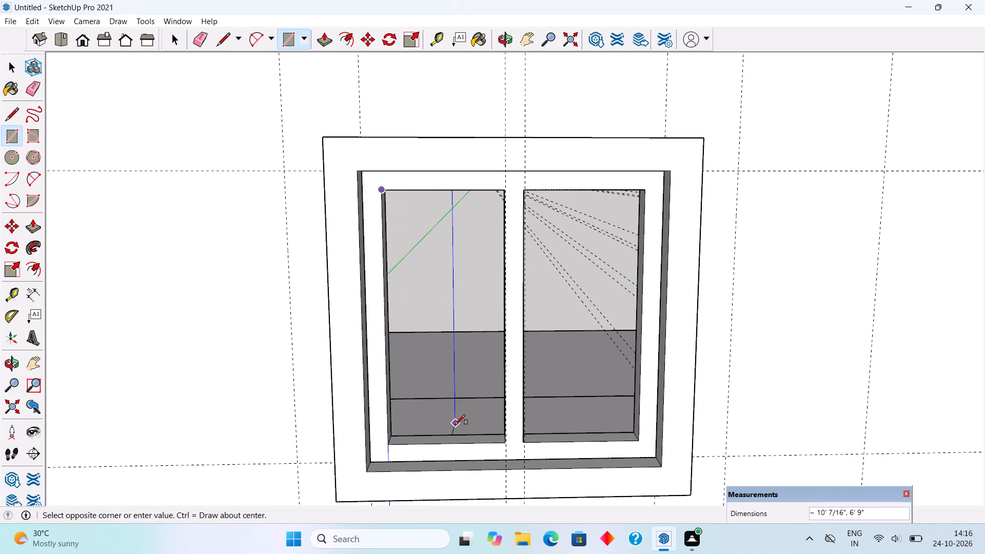
pyautogui.click(504, 443)
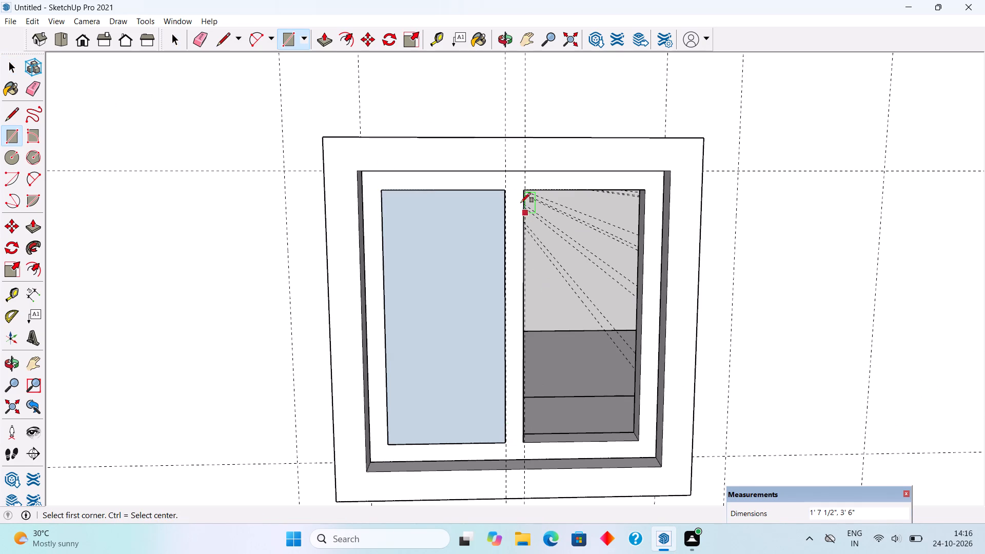
pyautogui.click(525, 193)
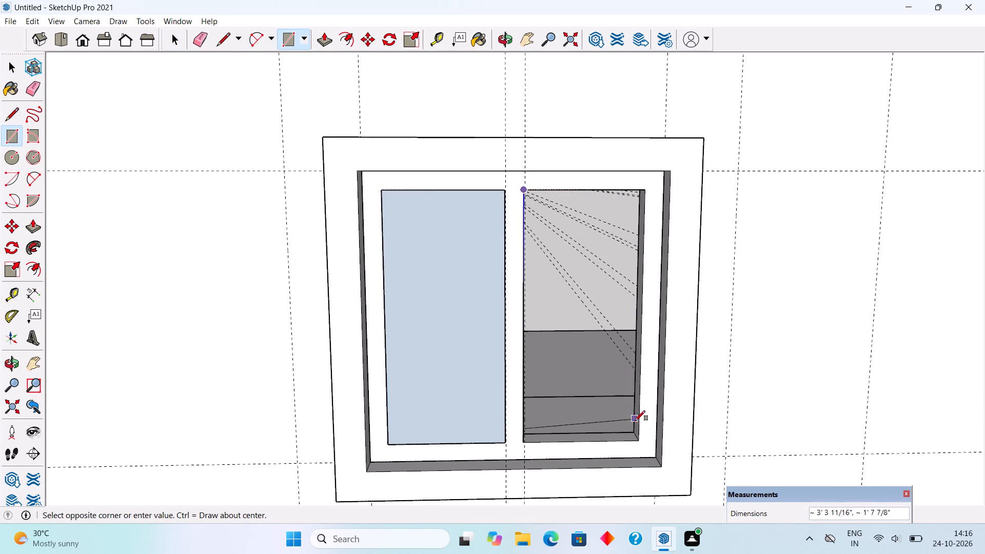
pyautogui.click(638, 438)
# Make each of the two glass panes in the window its own group.
pyautogui.press('space')
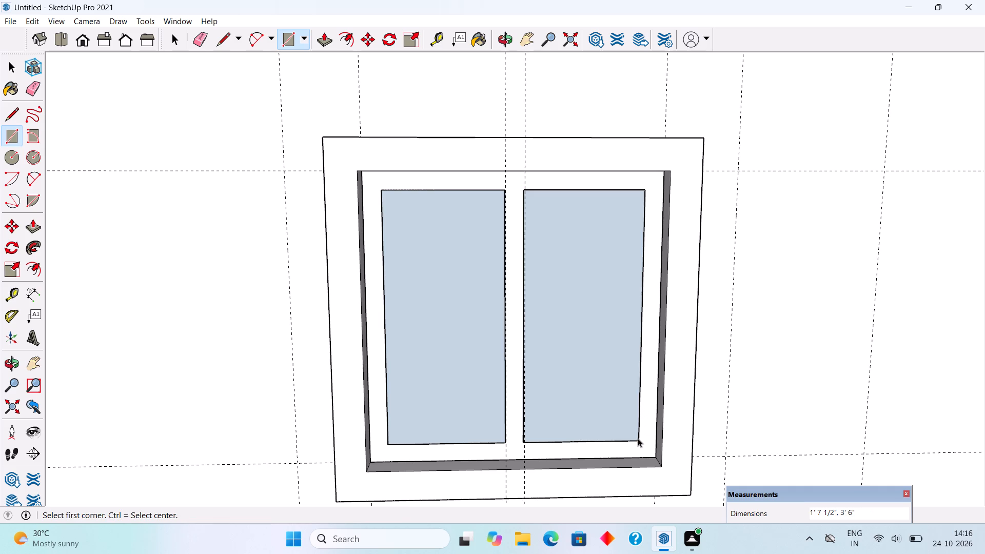
pyautogui.tripleClick(585, 390)
pyautogui.rightClick(585, 390)
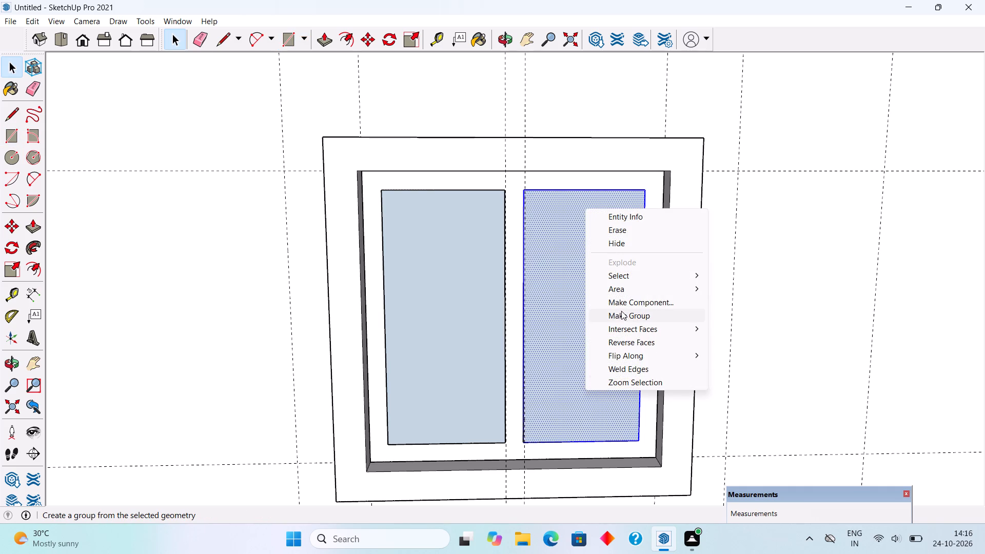
pyautogui.click(621, 311)
pyautogui.tripleClick(419, 326)
pyautogui.rightClick(419, 326)
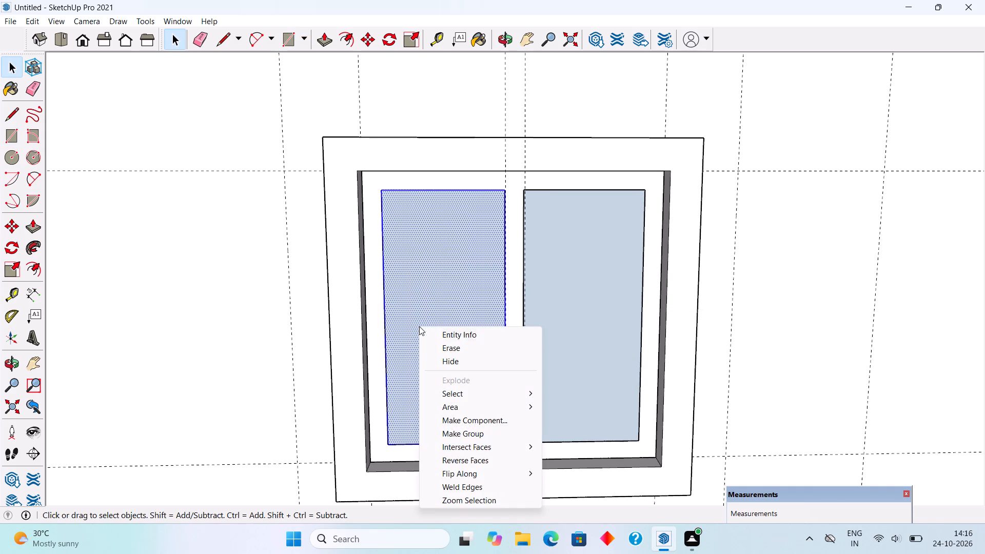
pyautogui.click(469, 436)
pyautogui.scroll(-4, 469, 436)
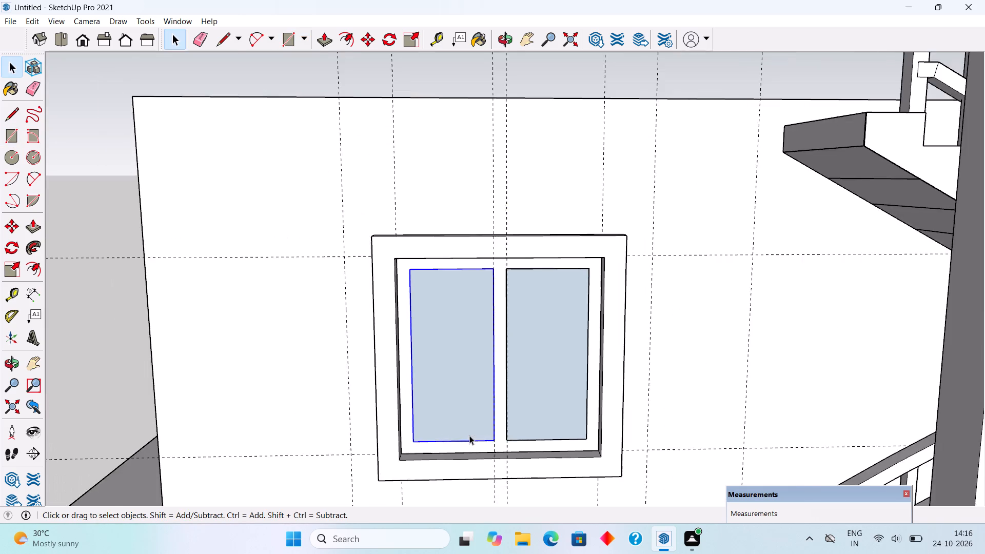
pyautogui.scroll(-3, 469, 436)
pyautogui.click(155, 361)
# Examine the window with its frames and glass panes in the long wall from several distances and angles.
pyautogui.scroll(-4, 406, 327)
pyautogui.scroll(3, 474, 433)
pyautogui.moveTo(474, 433); pyautogui.dragTo(437, 322, button='middle')
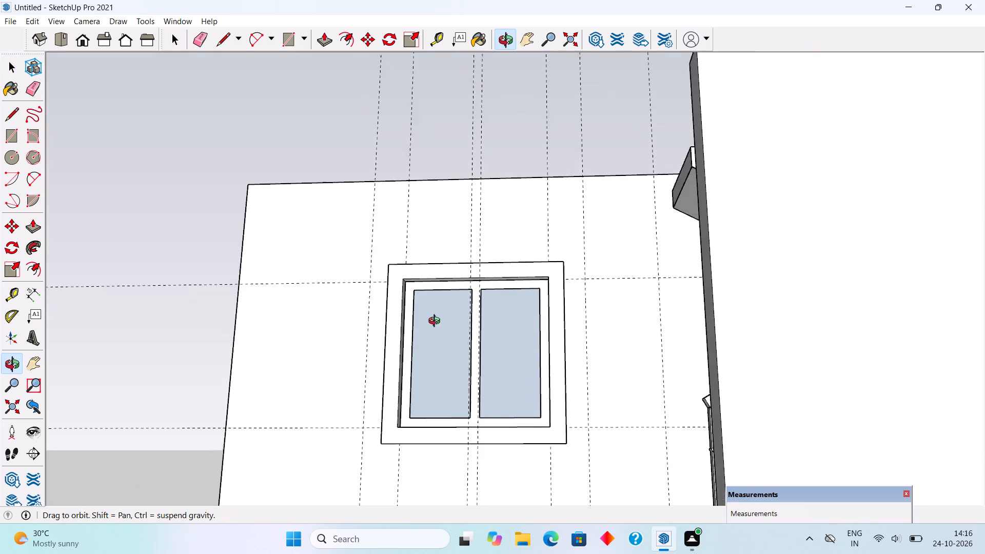
pyautogui.moveTo(437, 322); pyautogui.dragTo(441, 366, button='middle')
pyautogui.scroll(-2, 441, 366)
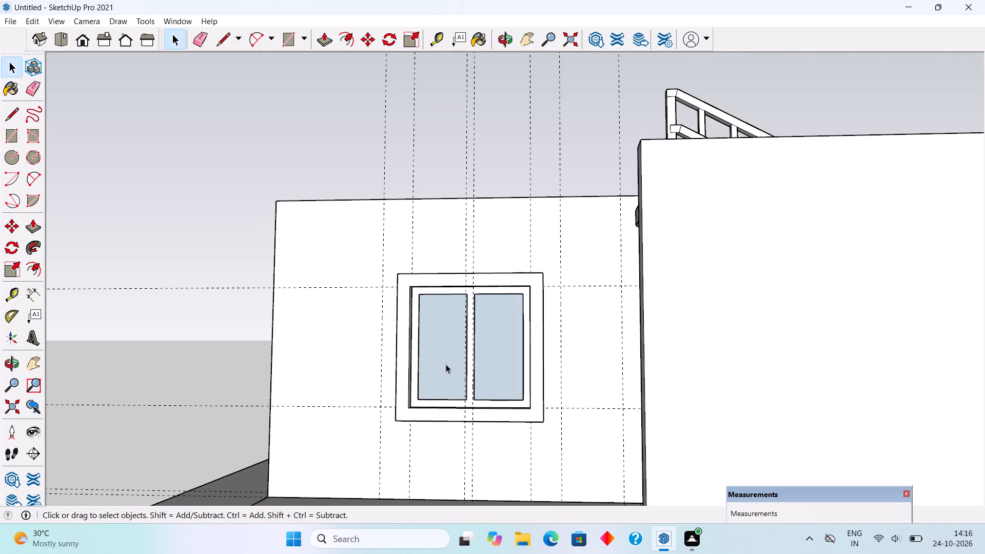
pyautogui.scroll(-2, 446, 364)
pyautogui.scroll(6, 446, 364)
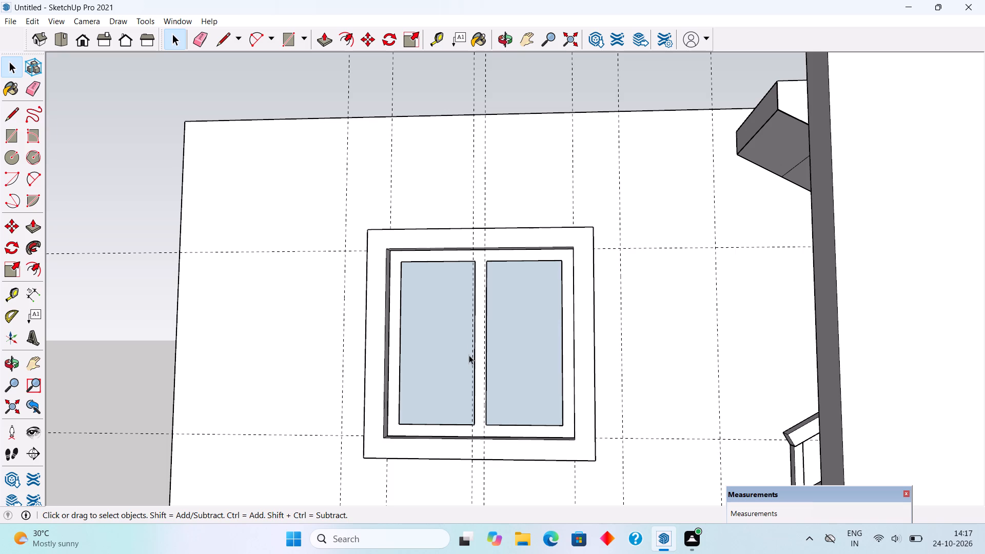
pyautogui.scroll(-7, 469, 355)
pyautogui.scroll(-4, 550, 298)
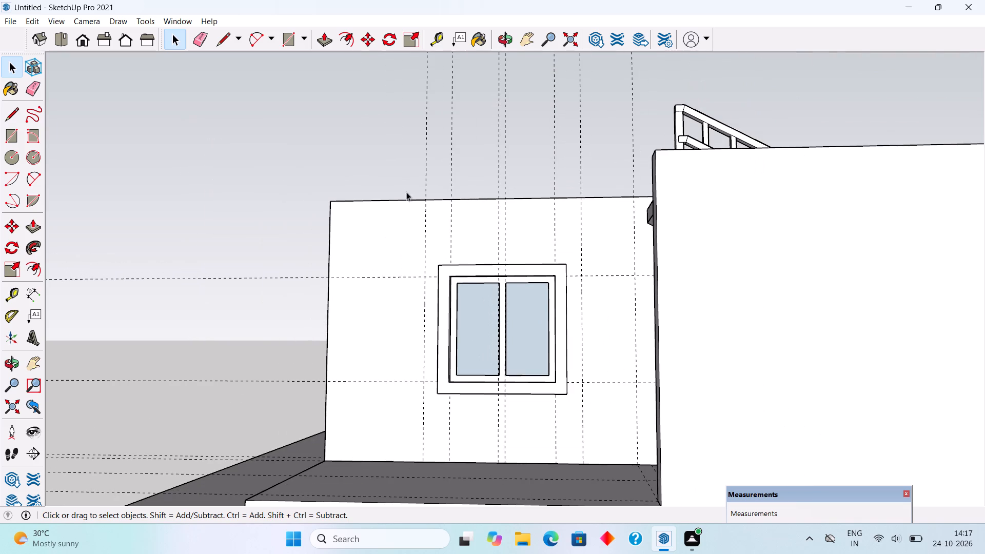
pyautogui.click(389, 180)
# Draw a 1.2' by 1.2' square on the base's open front corner, on the window side of the stair enclosure.
pyautogui.moveTo(451, 271); pyautogui.dragTo(511, 375, button='middle')
pyautogui.scroll(-4, 511, 375)
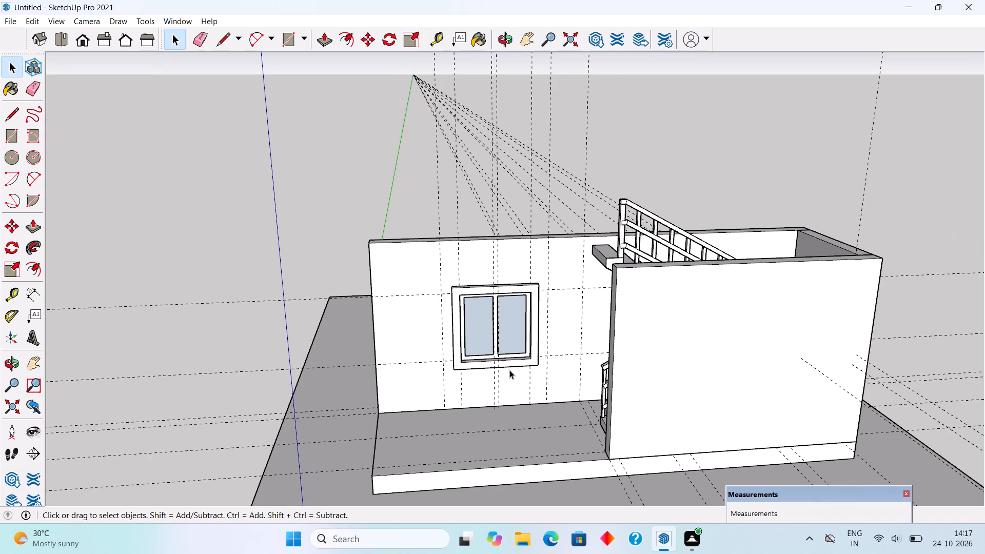
pyautogui.moveTo(506, 378); pyautogui.dragTo(470, 443, button='middle')
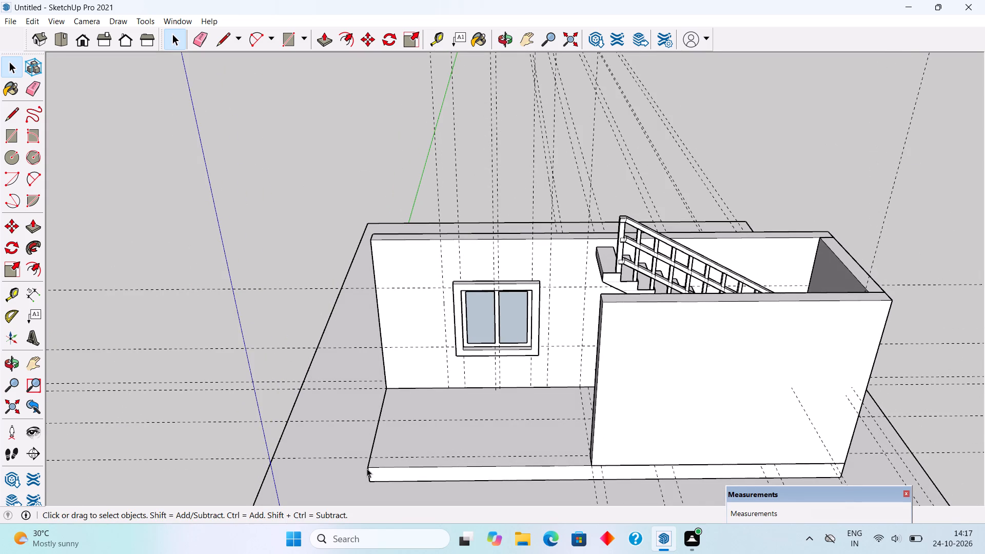
pyautogui.scroll(6, 366, 468)
pyautogui.moveTo(389, 468); pyautogui.dragTo(377, 538, button='middle')
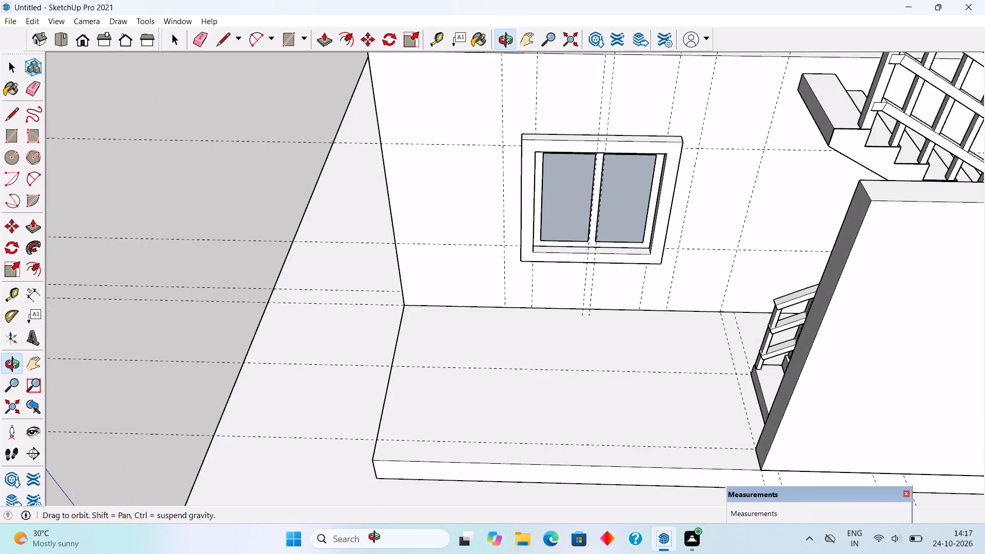
pyautogui.moveTo(377, 538); pyautogui.dragTo(376, 553, button='middle')
pyautogui.press('r')
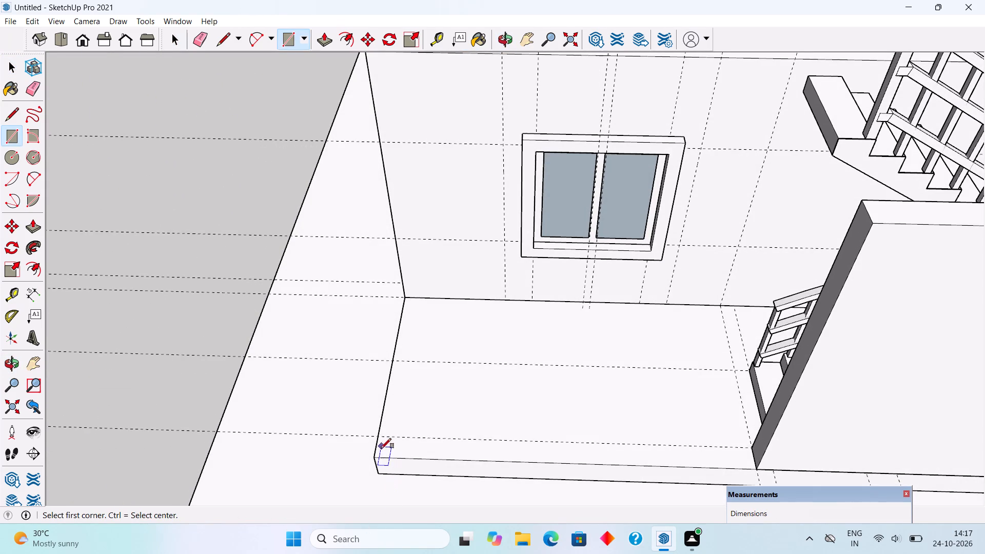
pyautogui.click(376, 457)
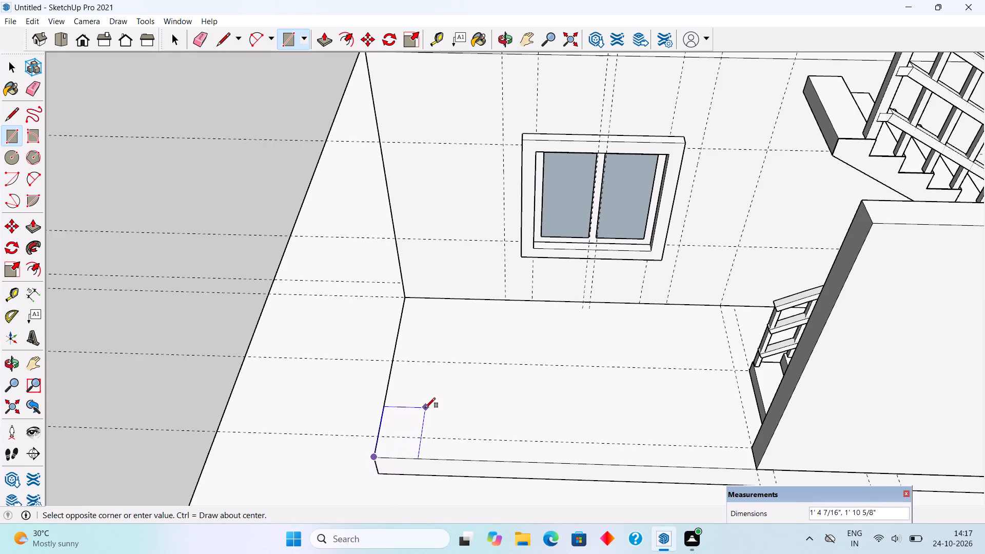
pyautogui.write('1.')
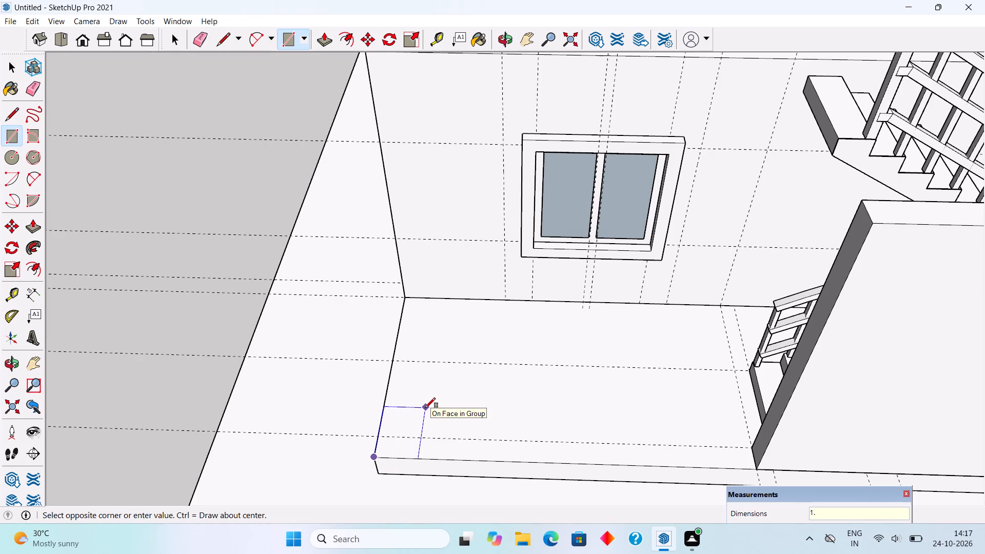
pyautogui.write("2',1.2'")
pyautogui.press('Return')
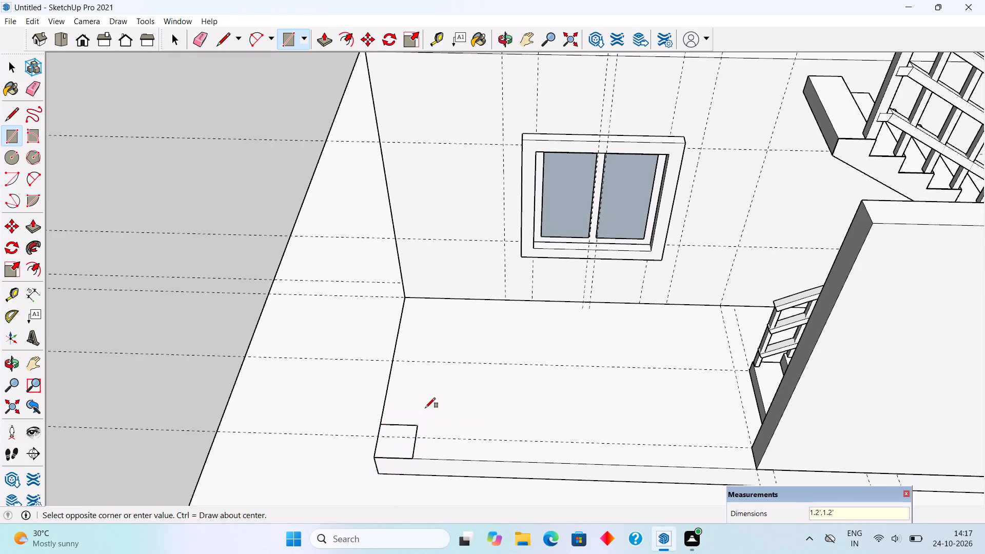
pyautogui.press('space')
# Extrude the corner square up 10' to the top of the stair enclosure wall, forming a column.
pyautogui.write('p')
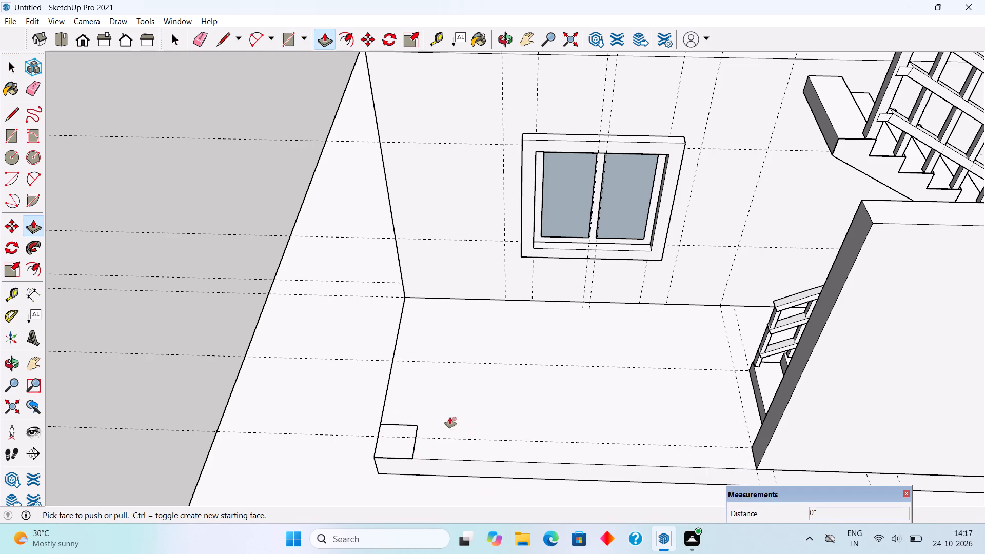
pyautogui.click(398, 439)
pyautogui.scroll(-9, 443, 381)
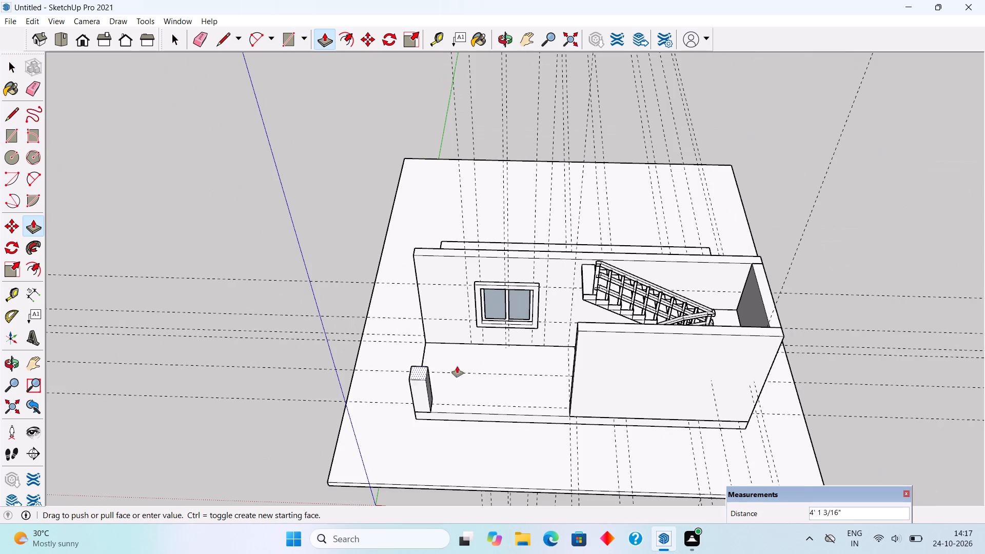
pyautogui.click(577, 333)
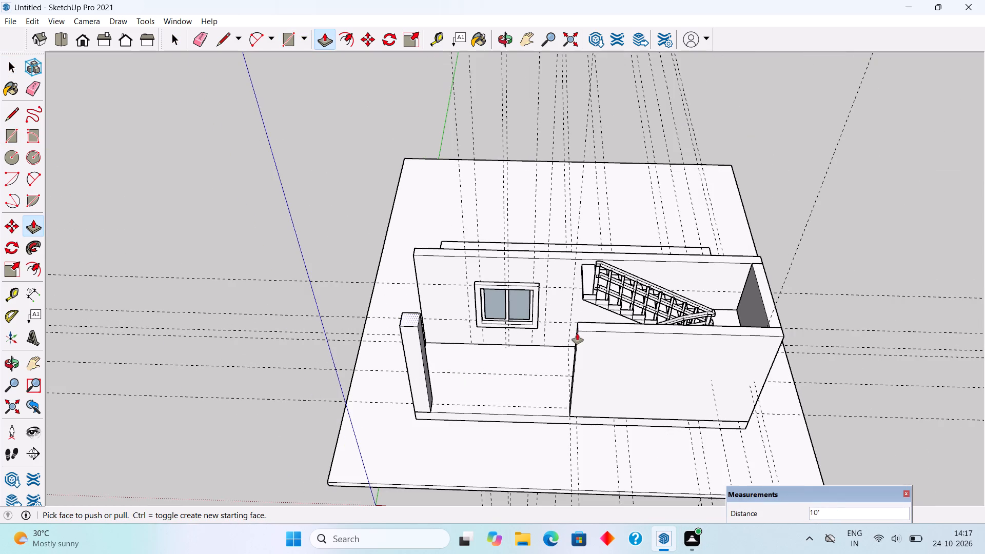
pyautogui.press('space')
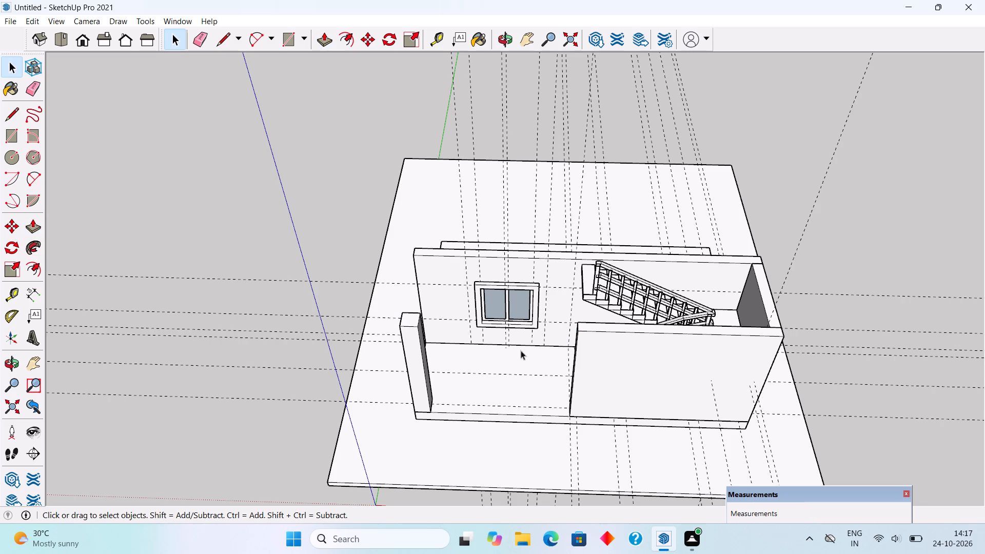
# Group the corner column.
pyautogui.click(421, 364)
pyautogui.doubleClick(421, 364)
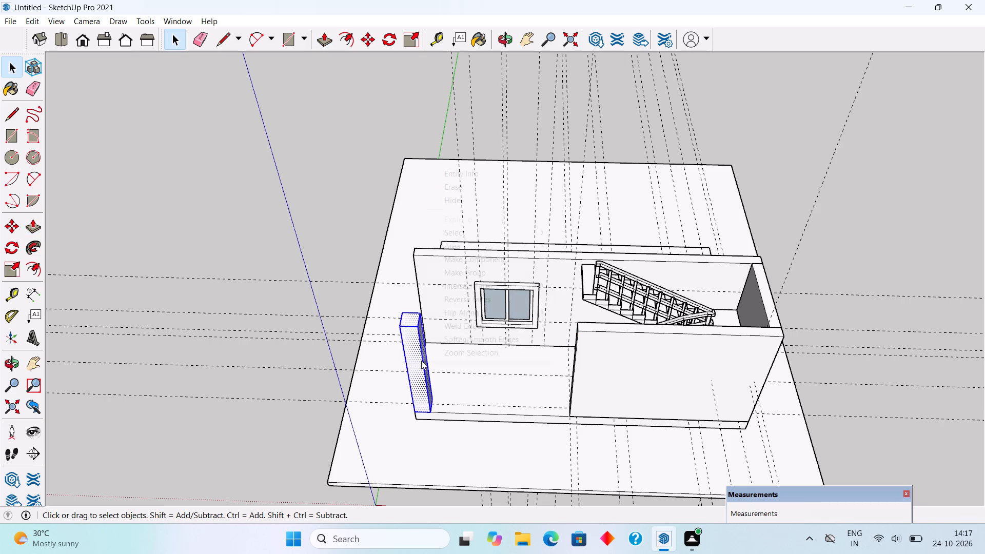
pyautogui.rightClick(421, 361)
pyautogui.click(471, 275)
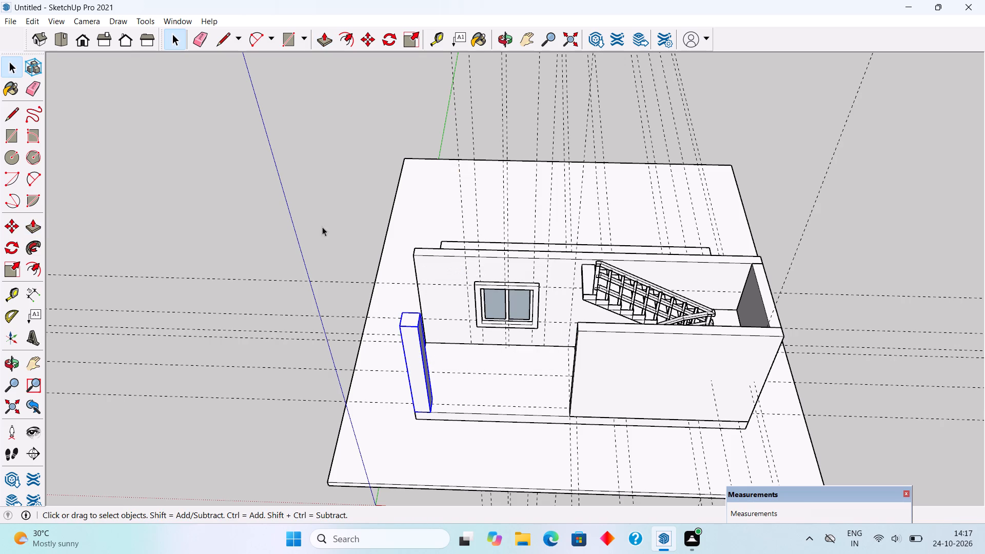
pyautogui.click(283, 213)
# Place guides 9" inside the base's short column-side edge and 9" inside its long edge behind the window wall.
pyautogui.moveTo(422, 295); pyautogui.dragTo(621, 427, button='middle')
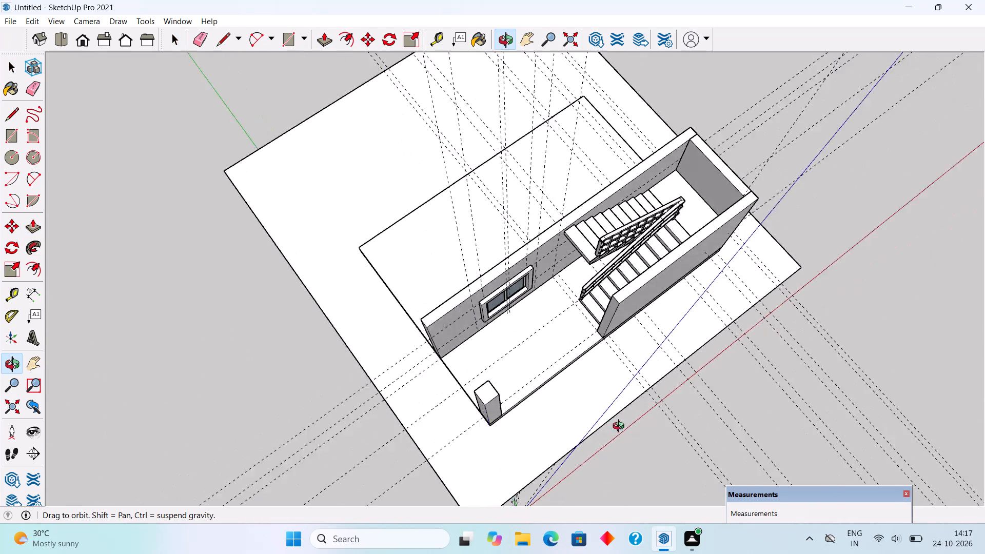
pyautogui.moveTo(621, 427); pyautogui.dragTo(824, 411, button='middle')
pyautogui.moveTo(579, 269); pyautogui.dragTo(750, 350, button='middle')
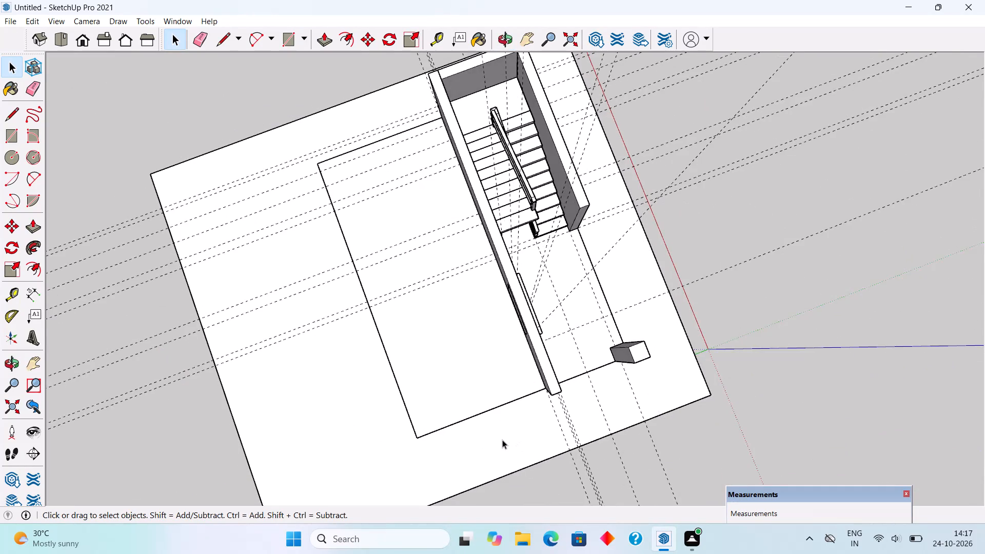
pyautogui.scroll(2, 502, 440)
pyautogui.moveTo(497, 437); pyautogui.dragTo(482, 373, button='middle')
pyautogui.scroll(5, 487, 419)
pyautogui.moveTo(515, 440); pyautogui.dragTo(511, 401, button='middle')
pyautogui.press('t')
pyautogui.click(516, 397)
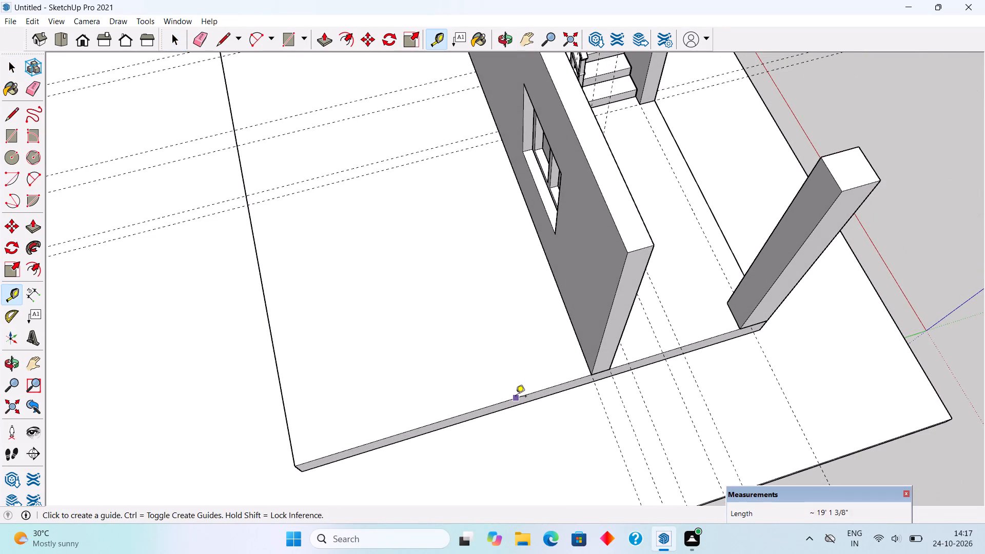
pyautogui.write('9"')
pyautogui.press('Return')
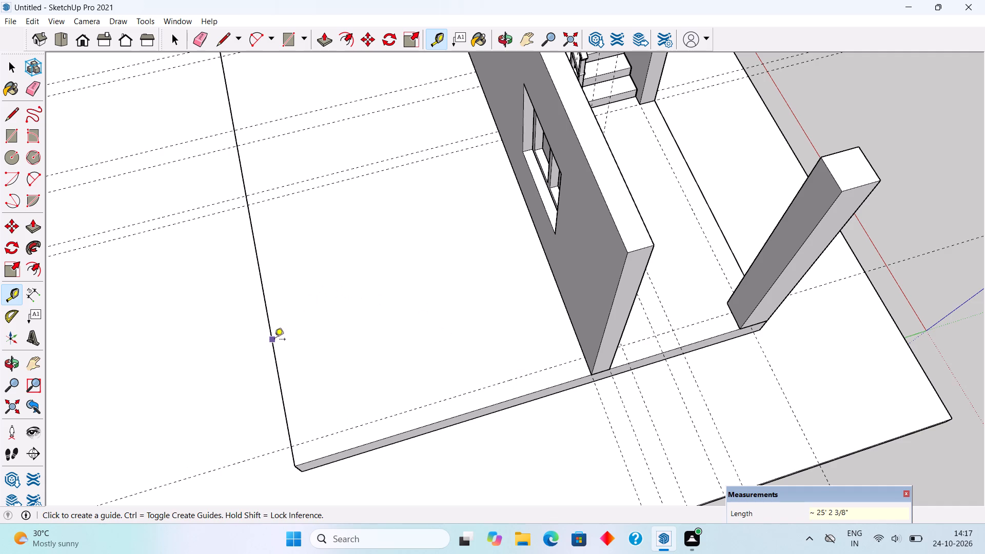
pyautogui.click(274, 341)
pyautogui.write('9"')
pyautogui.press('Return')
# Draw a 9" by 10' 10 1/16" rectangle along the base's short edge, from the guide intersection to the window wall's end.
pyautogui.press('r')
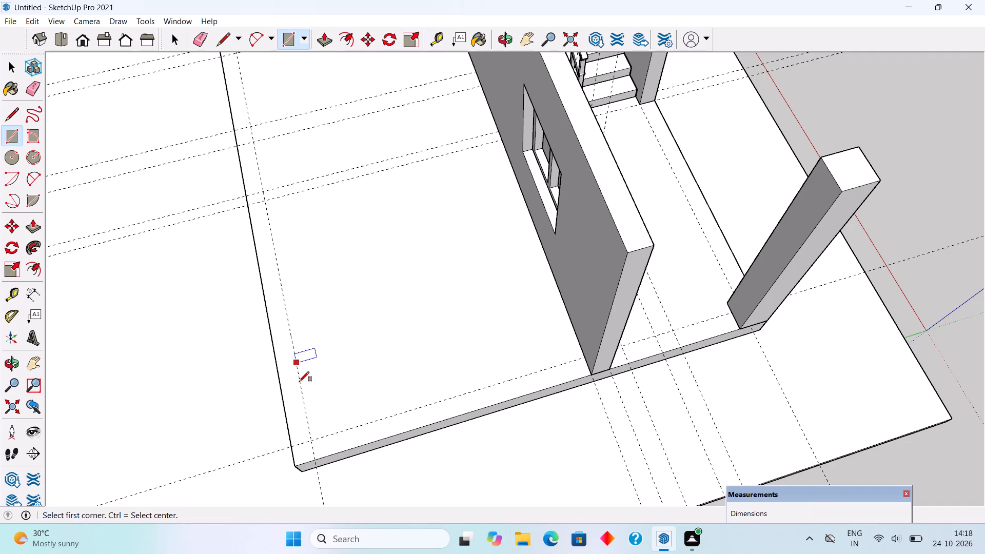
pyautogui.click(310, 440)
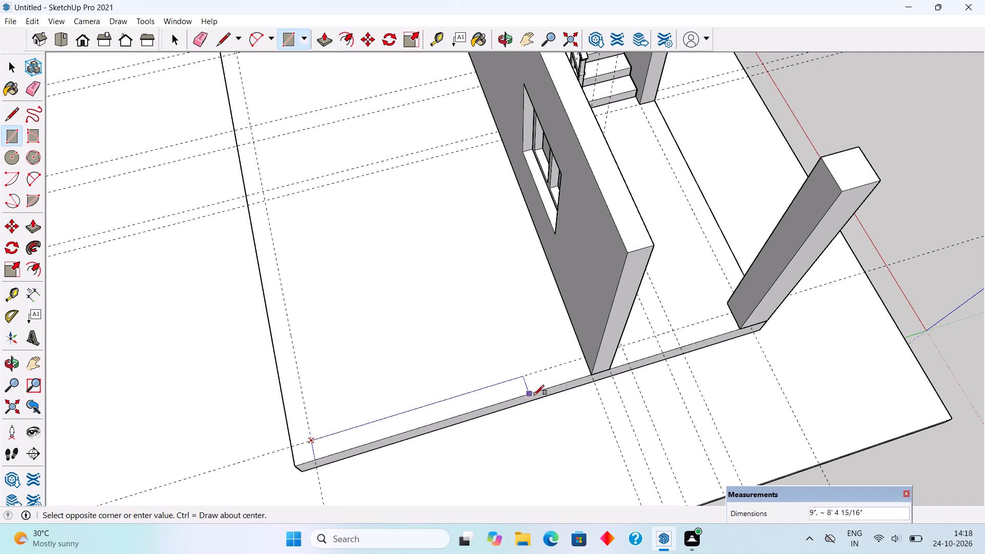
pyautogui.click(592, 378)
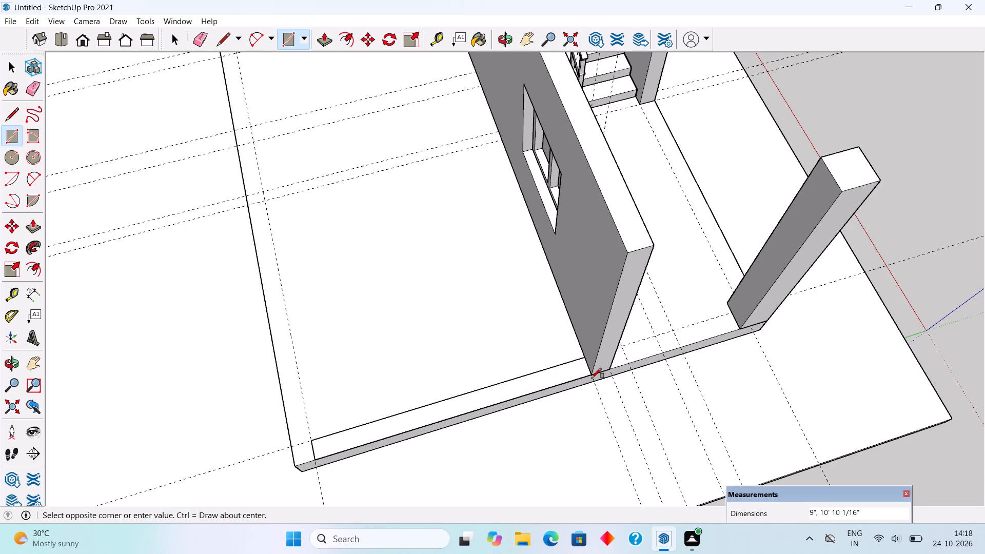
# Extrude the short-edge strip up 10' to the top of the window wall.
pyautogui.press('p')
pyautogui.click(577, 374)
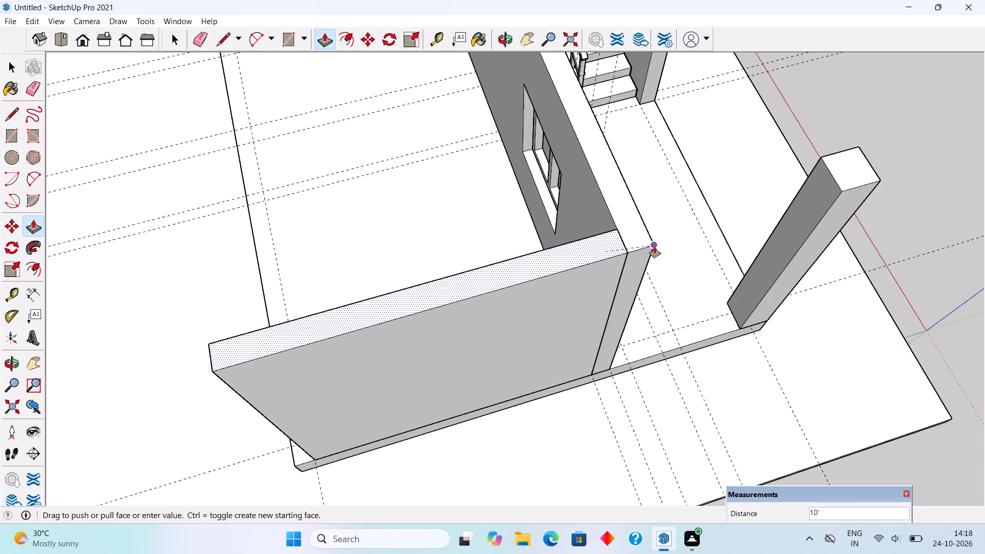
pyautogui.click(655, 247)
pyautogui.press('space')
# Group the new short side wall.
pyautogui.tripleClick(604, 274)
pyautogui.rightClick(604, 274)
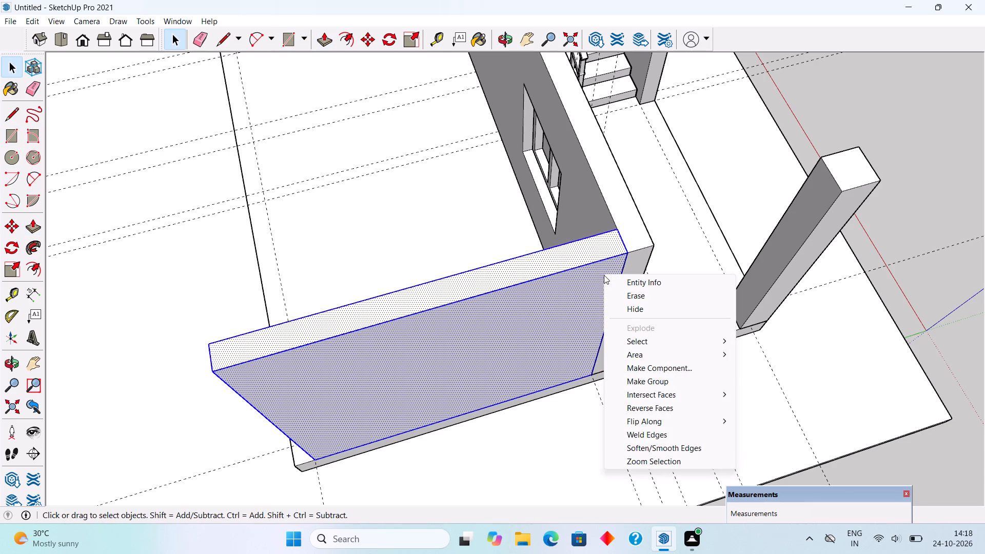
pyautogui.click(656, 383)
# Draw a rectangle about 24' 5 3/8" by 9" along the base's outer long edge, from the guide intersection to the short wall's outer corner.
pyautogui.scroll(-6, 659, 378)
pyautogui.scroll(-4, 583, 347)
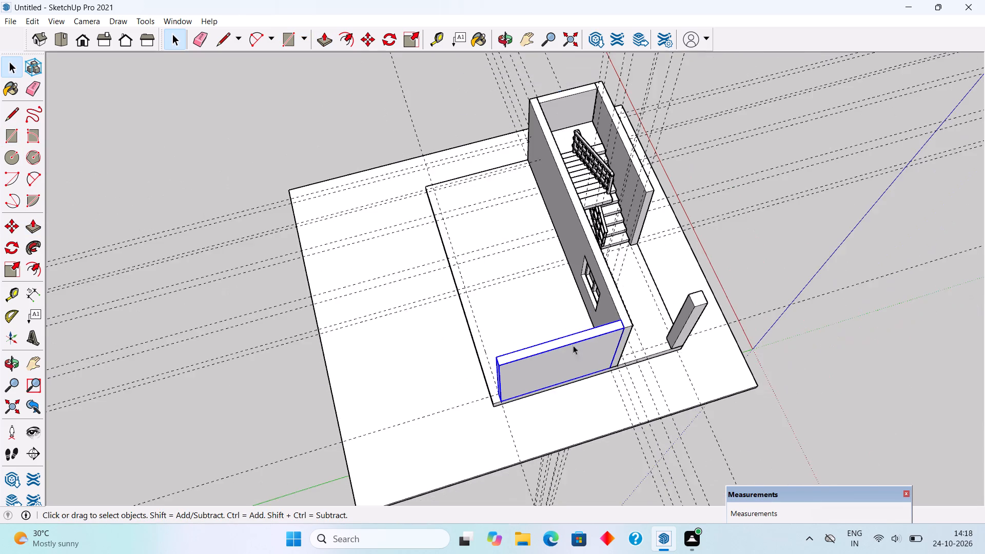
pyautogui.moveTo(484, 340); pyautogui.dragTo(869, 334, button='middle')
pyautogui.scroll(6, 371, 351)
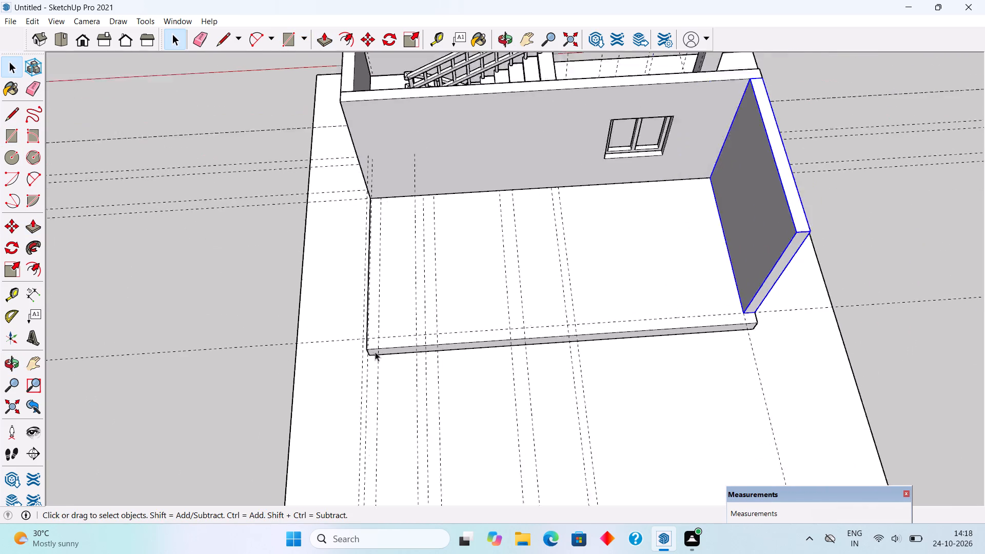
pyautogui.scroll(5, 382, 349)
pyautogui.press('r')
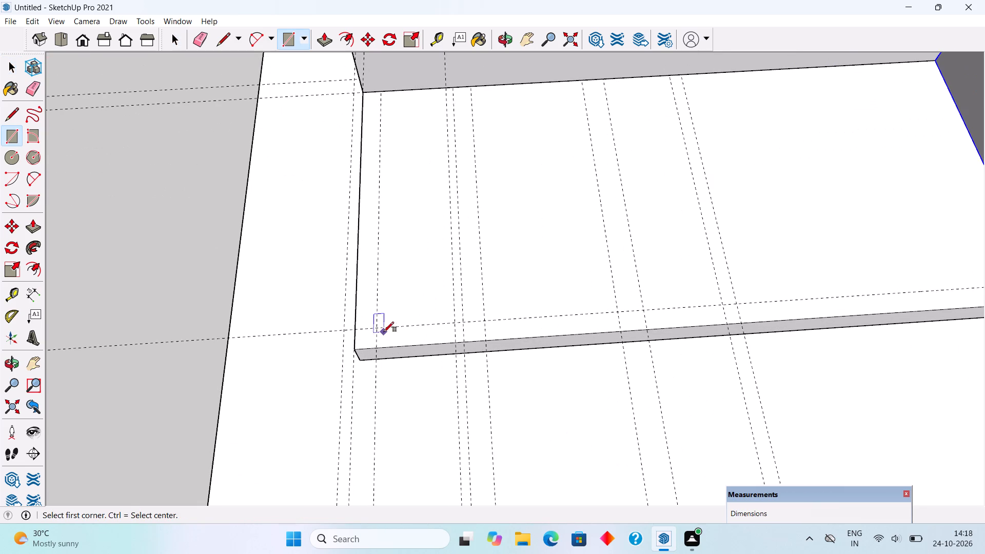
pyautogui.click(379, 329)
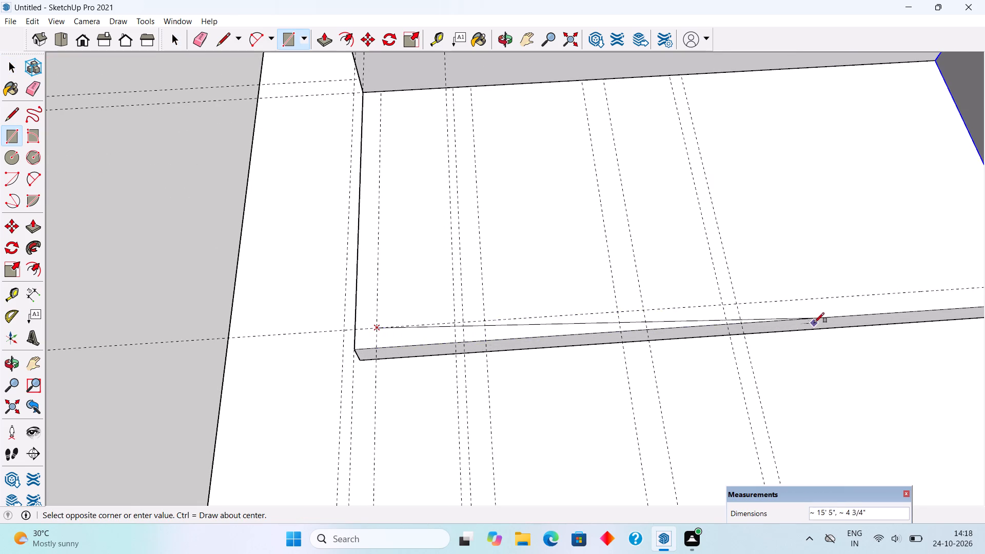
pyautogui.scroll(-4, 807, 319)
pyautogui.scroll(-5, 671, 292)
pyautogui.scroll(2, 834, 300)
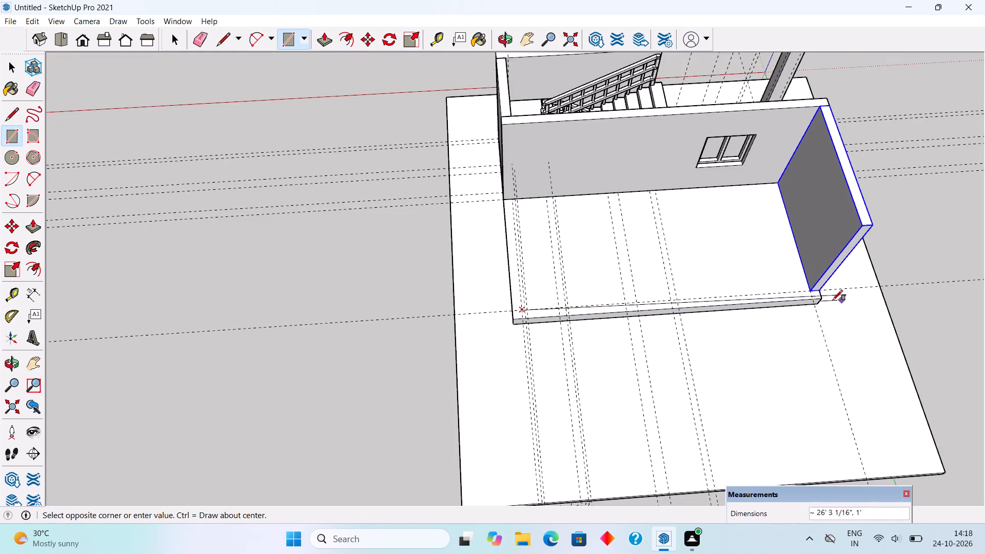
pyautogui.scroll(7, 833, 300)
pyautogui.click(817, 301)
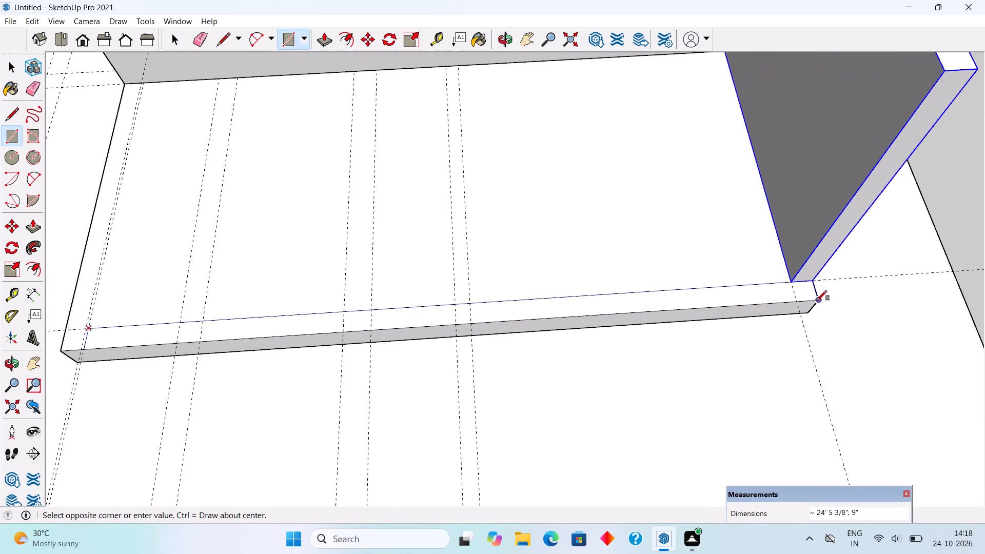
# Extrude the long-edge strip up 10' to the top of the adjoining short side wall.
pyautogui.press('p')
pyautogui.click(779, 291)
pyautogui.scroll(-4, 806, 238)
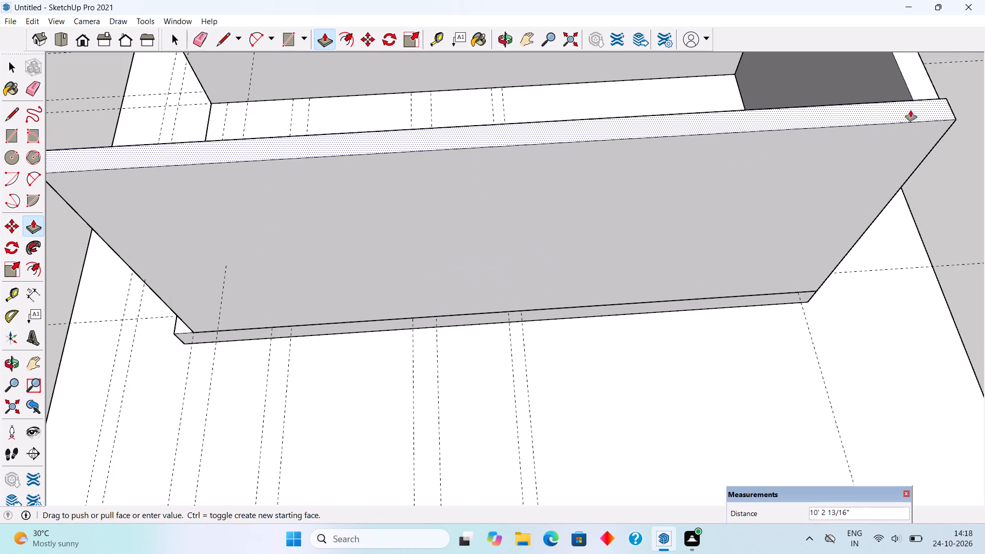
pyautogui.moveTo(912, 110); pyautogui.dragTo(471, 115, button='middle')
pyautogui.scroll(-4, 471, 115)
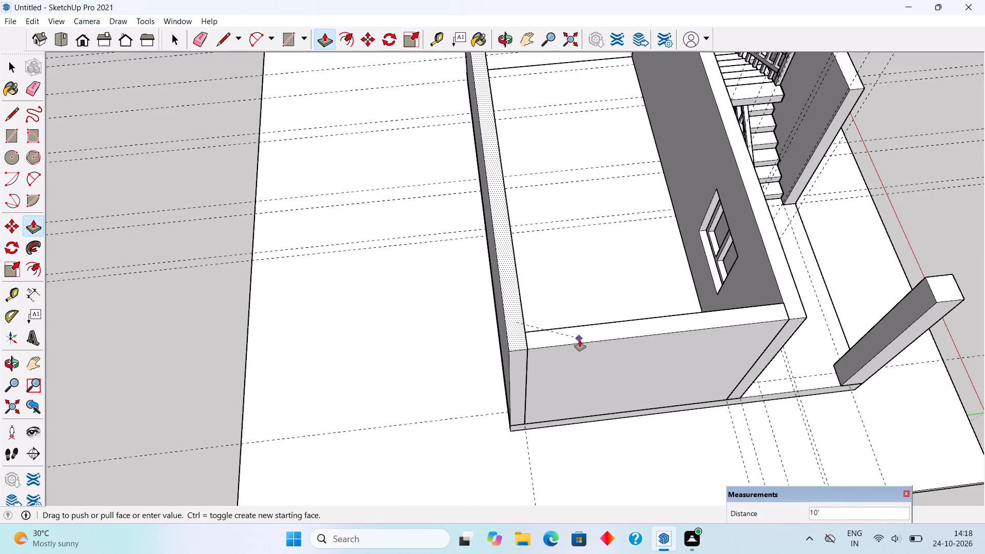
pyautogui.click(580, 340)
# Group the new long outer wall.
pyautogui.press('space')
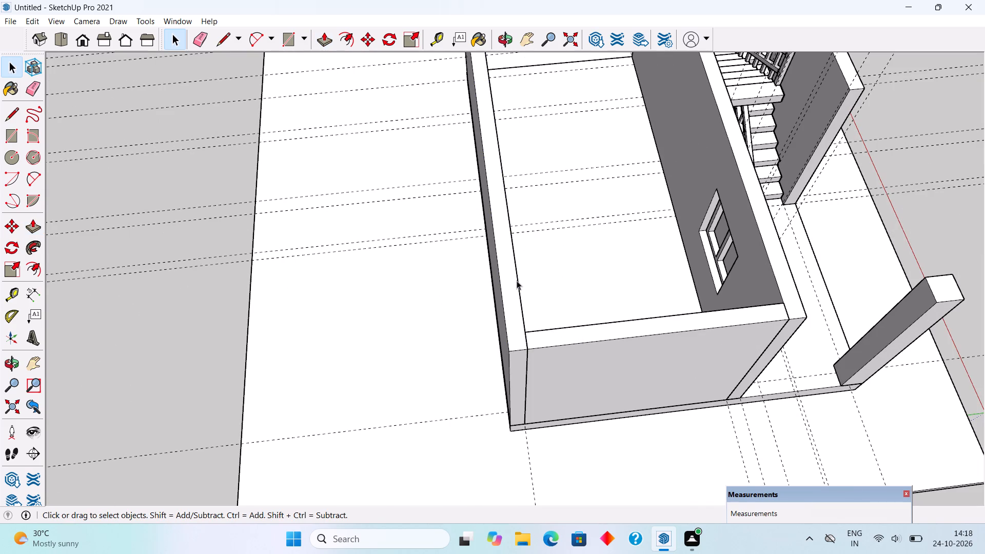
pyautogui.tripleClick(517, 281)
pyautogui.rightClick(517, 281)
pyautogui.click(562, 383)
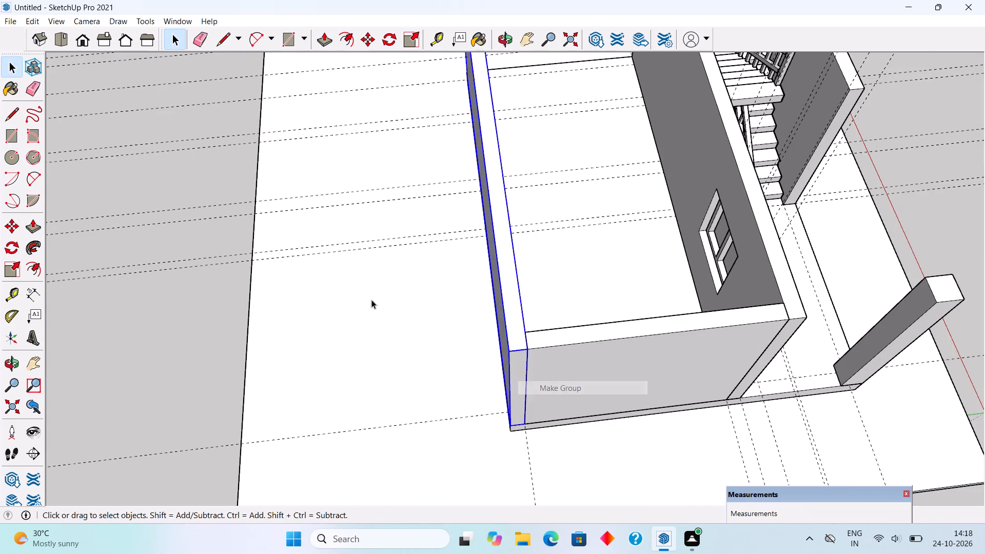
# Draw a 9" wide rectangle along the base's remaining open short edge, between the window wall and the base's outer corner.
pyautogui.scroll(-5, 357, 299)
pyautogui.moveTo(355, 299); pyautogui.dragTo(699, 298, button='middle')
pyautogui.scroll(-1, 699, 298)
pyautogui.moveTo(417, 311); pyautogui.dragTo(837, 245, button='middle')
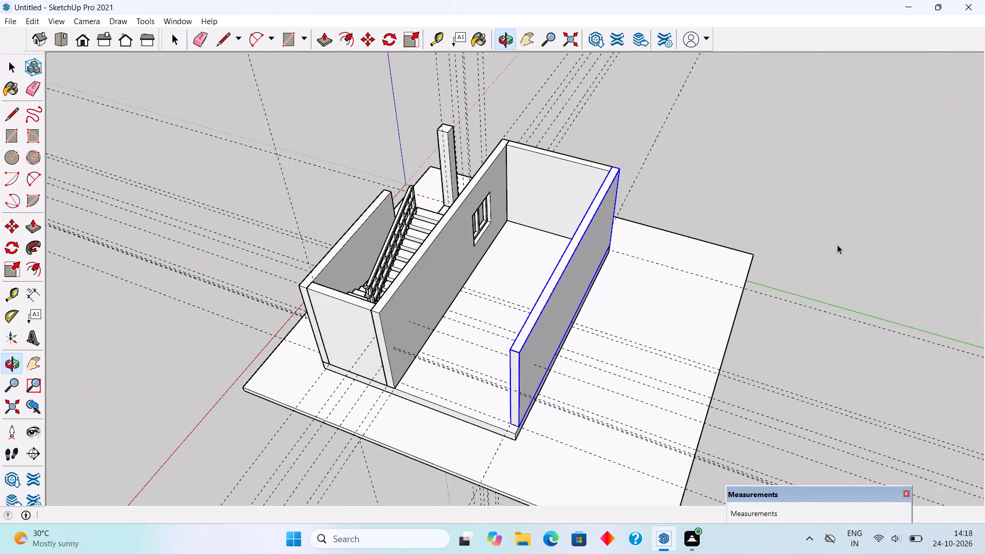
pyautogui.scroll(9, 465, 460)
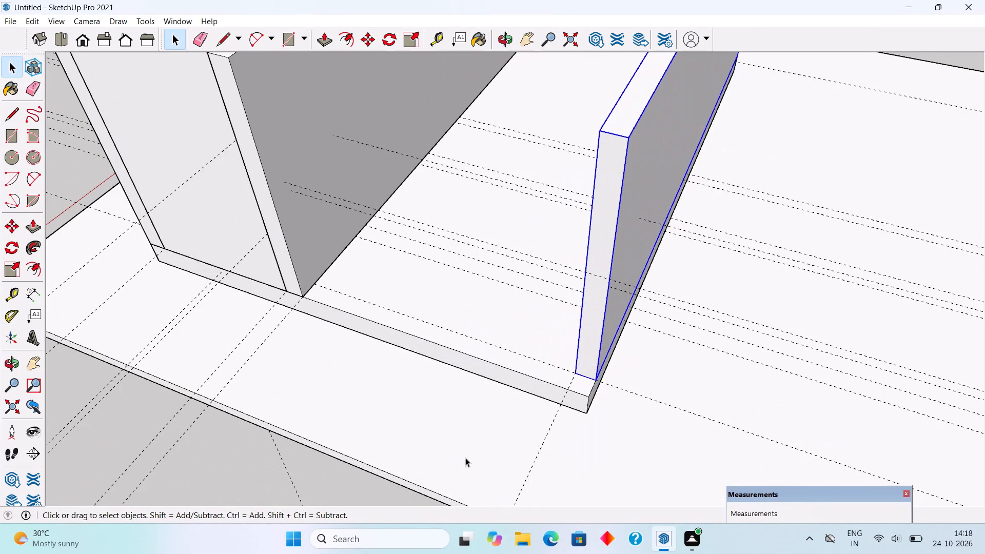
pyautogui.press('r')
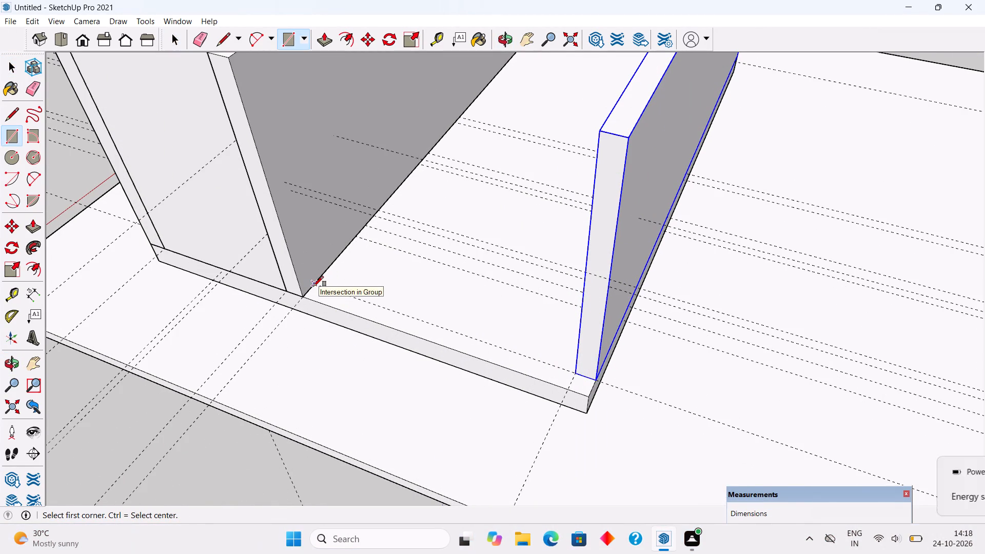
pyautogui.click(313, 286)
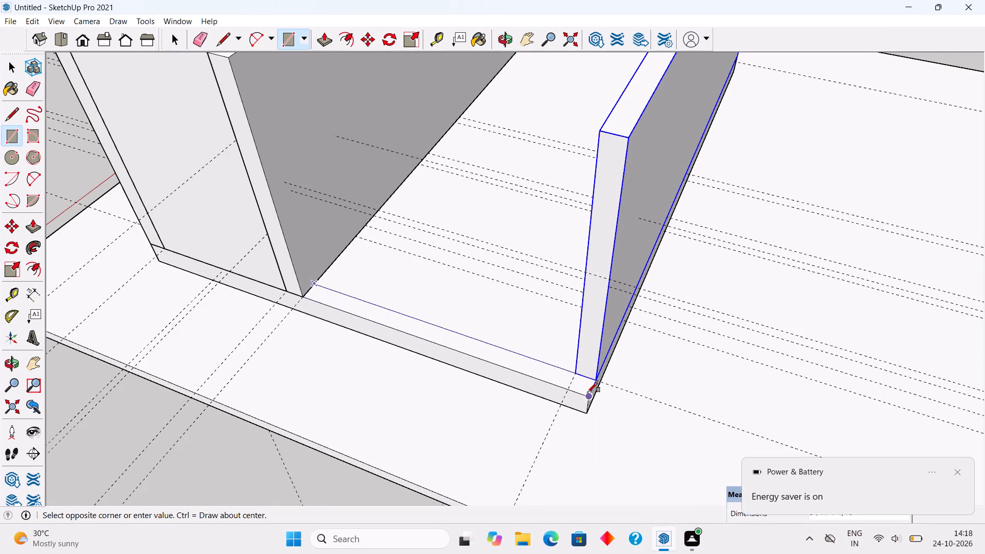
pyautogui.click(587, 392)
# Extrude the strip on the remaining short edge up to the top of the long outer wall.
pyautogui.press('p')
pyautogui.click(585, 385)
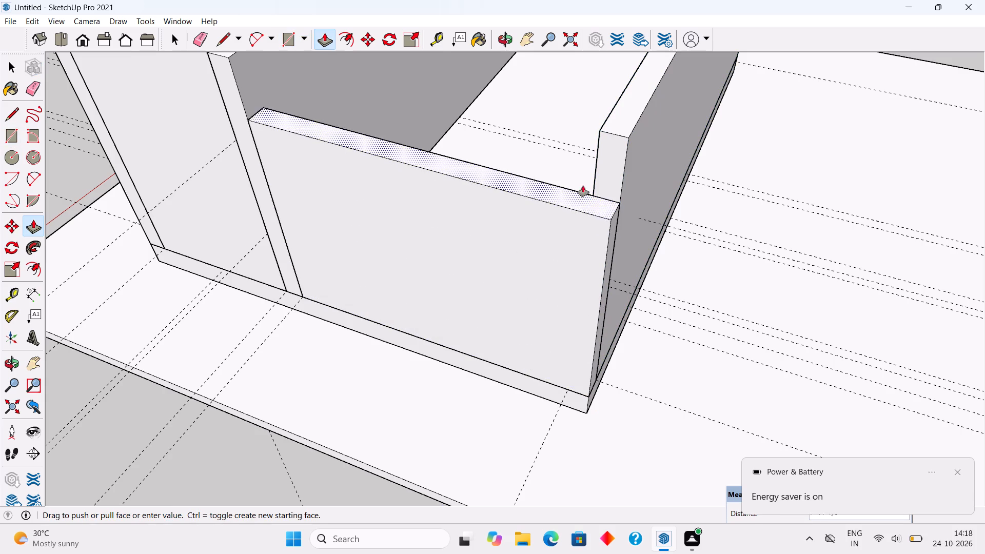
pyautogui.click(647, 107)
# Group the new short end wall that closes off the adjoining room.
pyautogui.press('space')
pyautogui.tripleClick(559, 205)
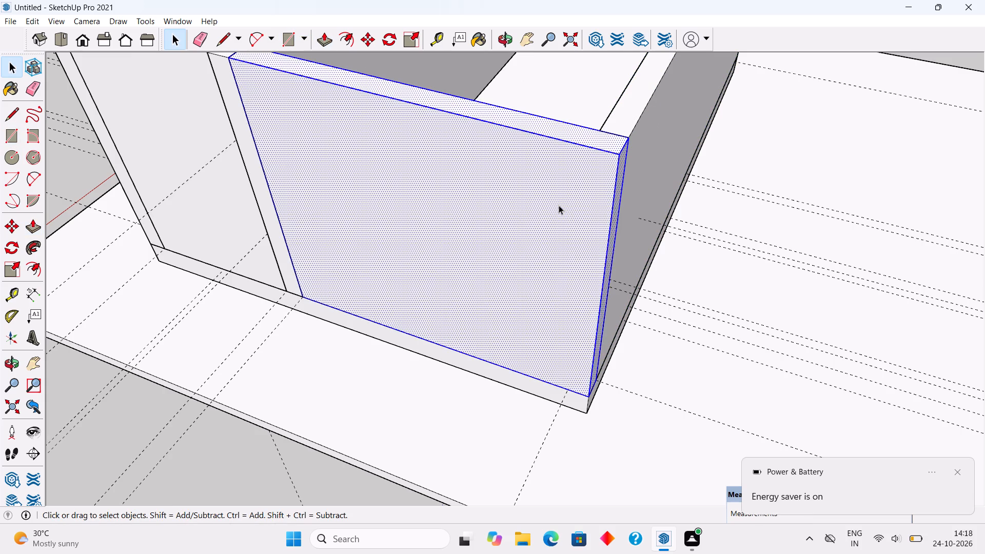
pyautogui.rightClick(559, 205)
pyautogui.click(594, 310)
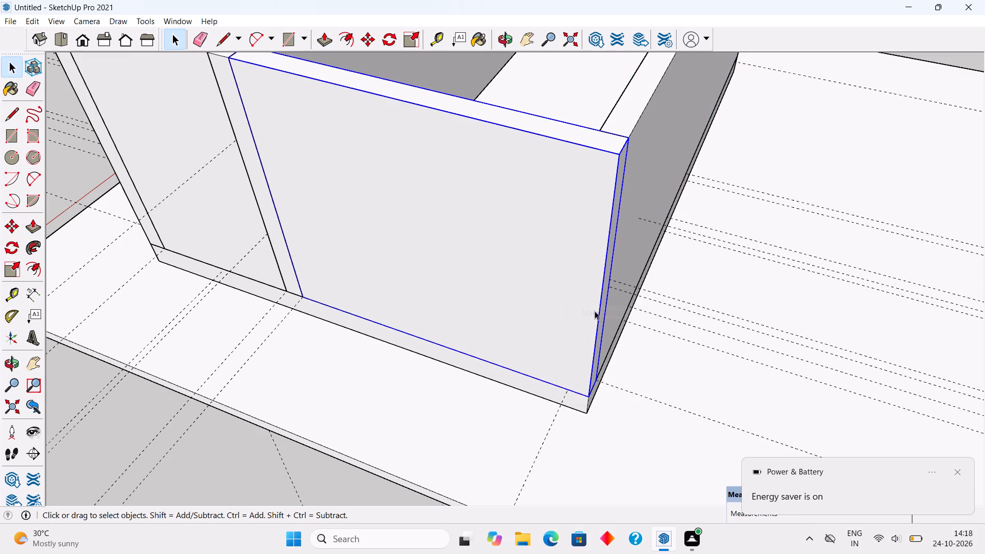
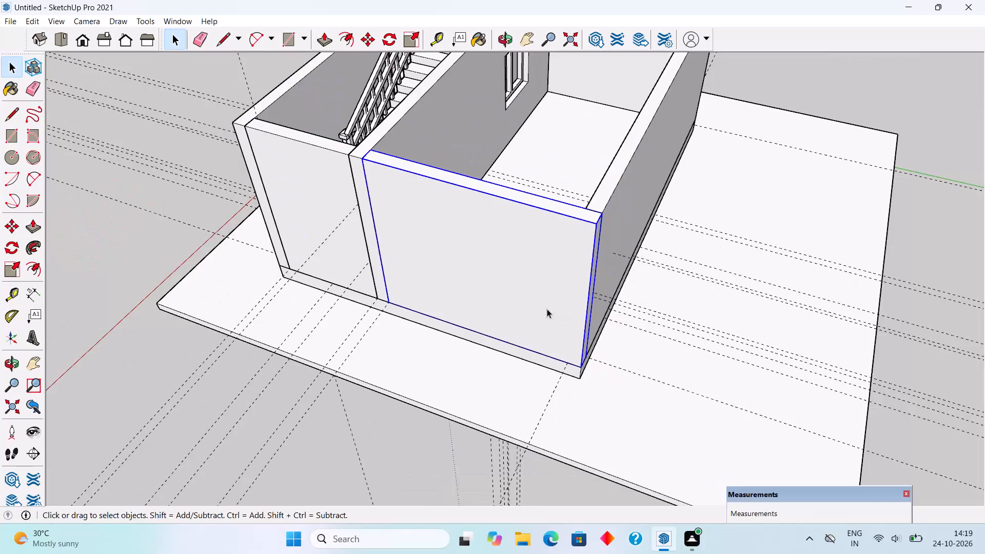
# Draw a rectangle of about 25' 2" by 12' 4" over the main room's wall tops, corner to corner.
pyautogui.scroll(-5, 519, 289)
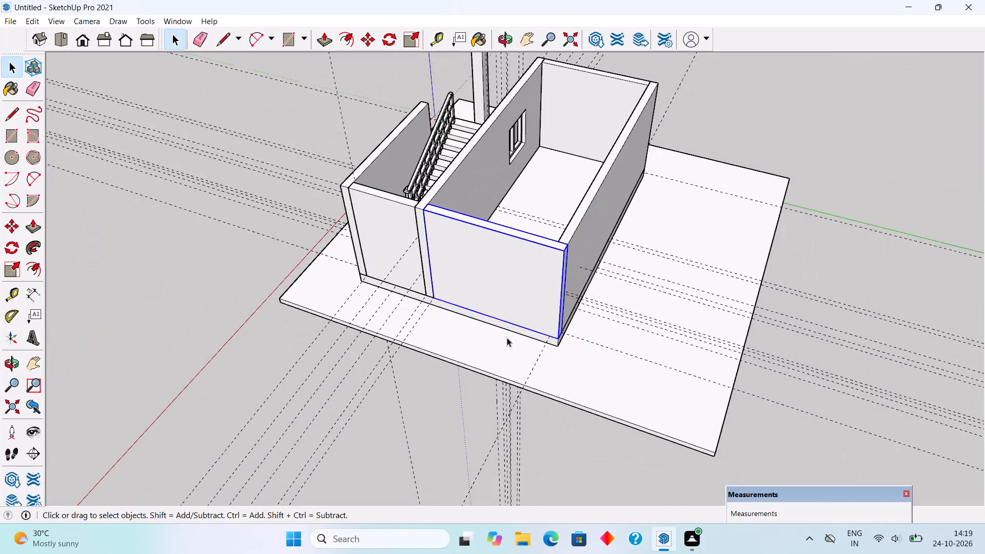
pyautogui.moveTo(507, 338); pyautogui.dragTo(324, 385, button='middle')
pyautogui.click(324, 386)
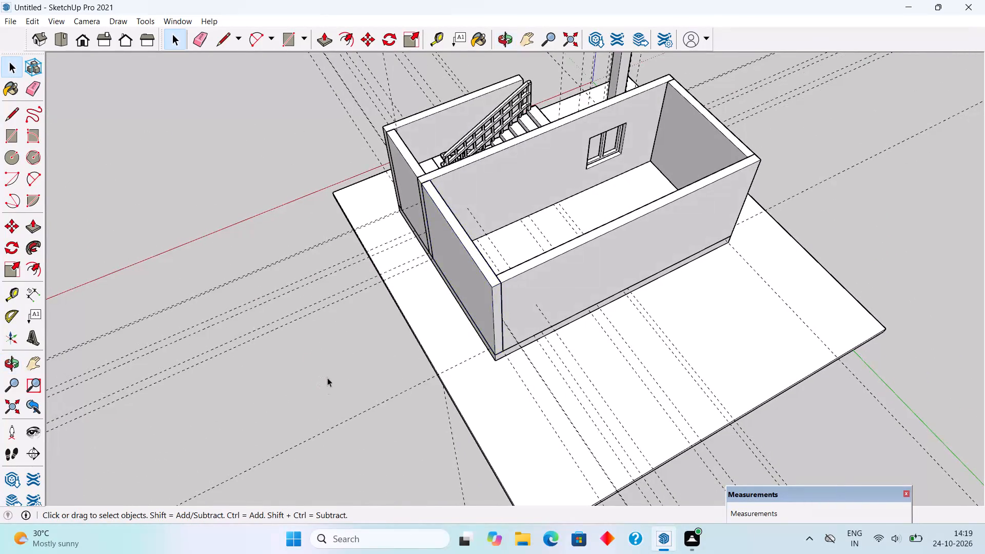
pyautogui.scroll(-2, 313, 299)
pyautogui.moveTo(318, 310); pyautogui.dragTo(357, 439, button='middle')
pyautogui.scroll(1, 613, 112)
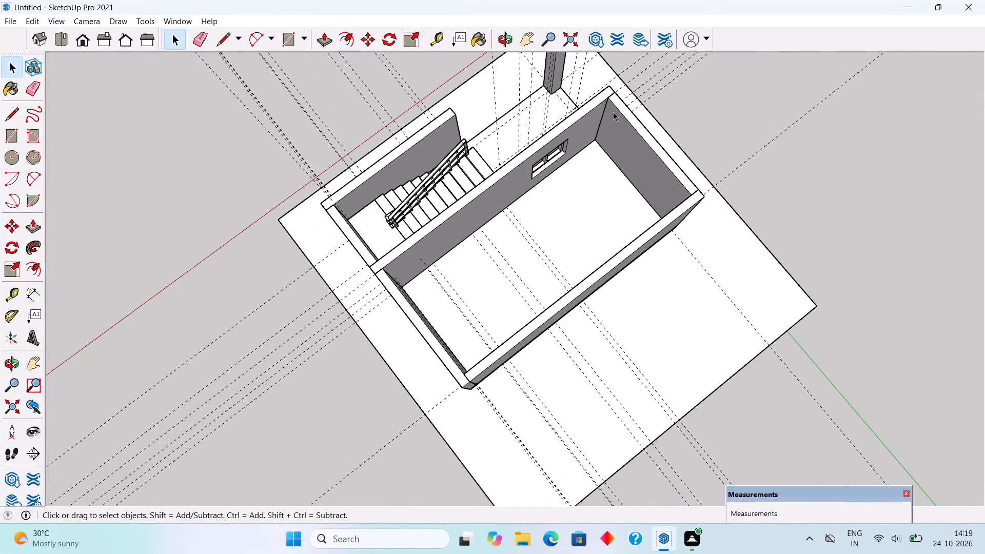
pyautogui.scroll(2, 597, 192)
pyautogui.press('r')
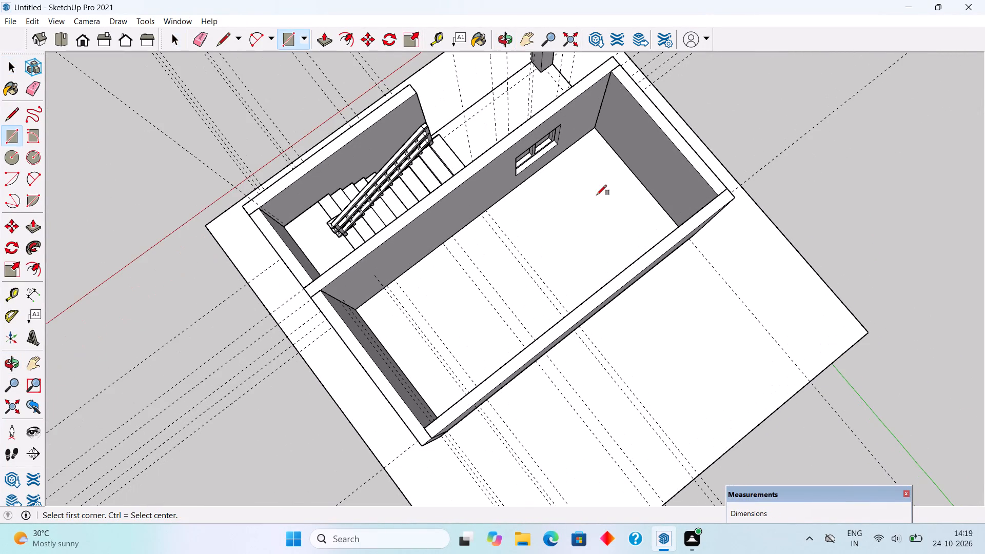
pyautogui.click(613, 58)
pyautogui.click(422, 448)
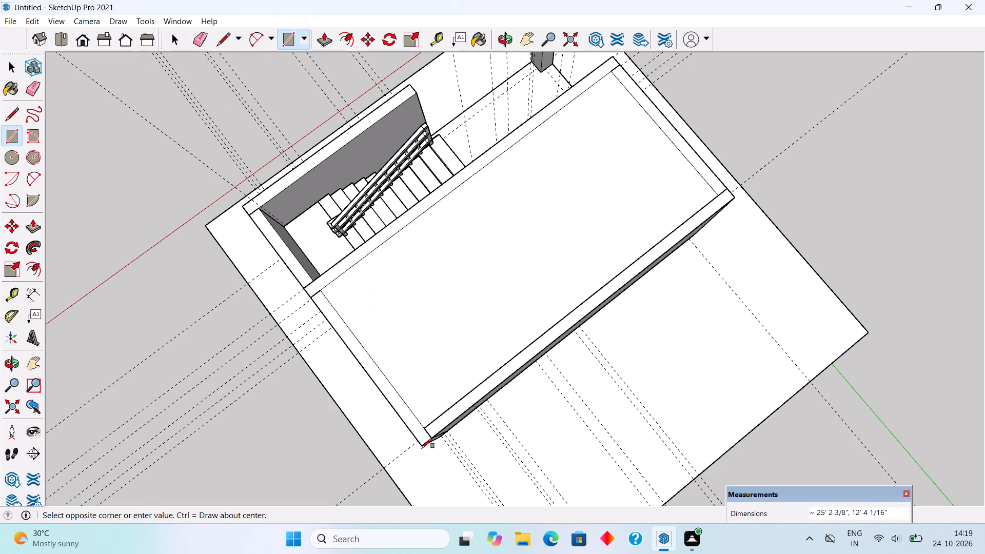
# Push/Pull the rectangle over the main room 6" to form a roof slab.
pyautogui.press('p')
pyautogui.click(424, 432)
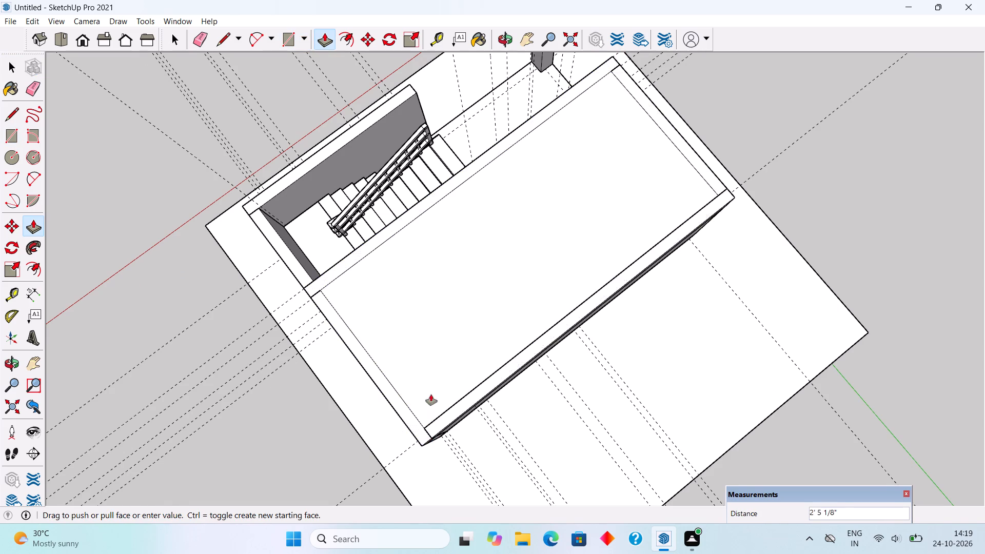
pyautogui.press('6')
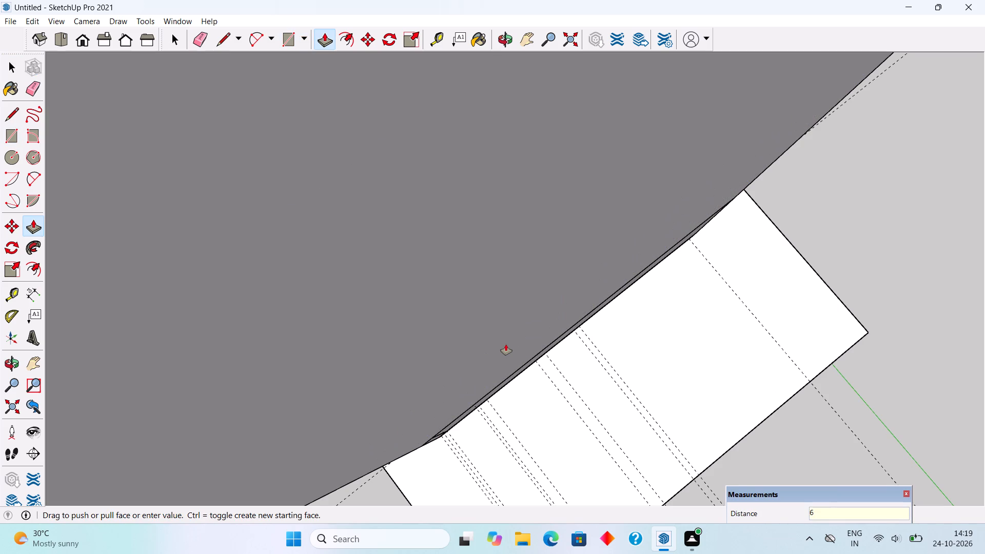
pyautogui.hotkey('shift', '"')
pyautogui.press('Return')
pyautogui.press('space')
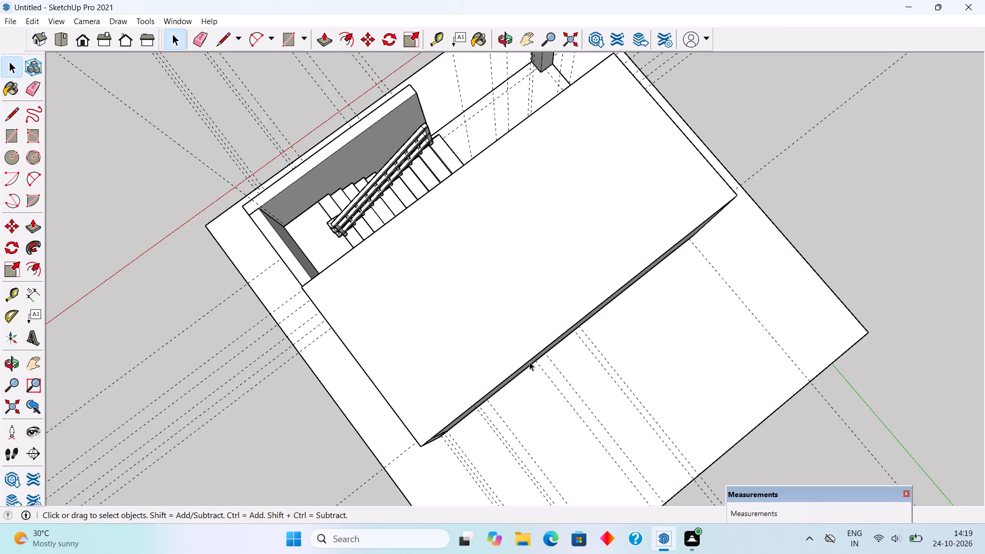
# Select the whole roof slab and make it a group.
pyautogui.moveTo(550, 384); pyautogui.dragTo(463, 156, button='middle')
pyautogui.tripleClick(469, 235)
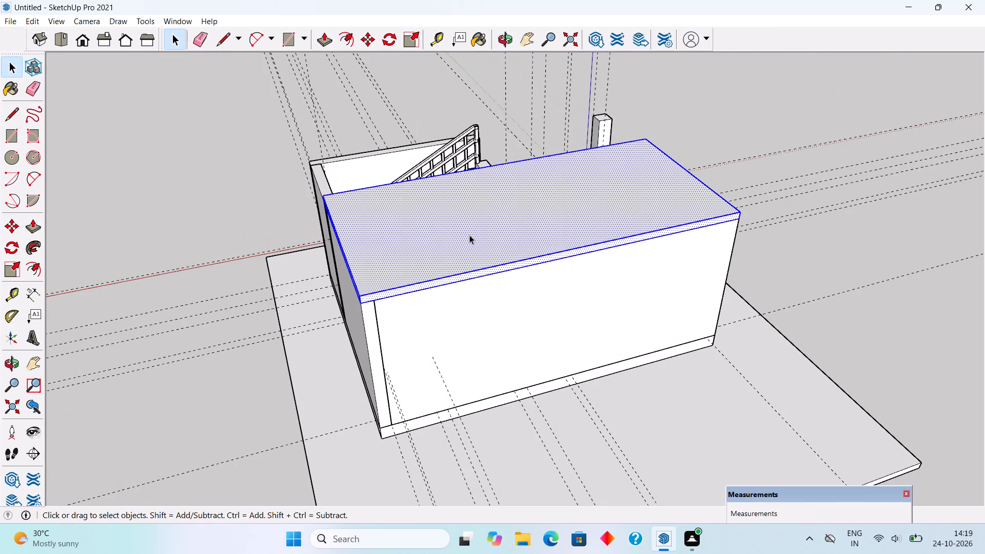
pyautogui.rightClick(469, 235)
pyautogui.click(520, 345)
# Examine from several angles how the roof slab's level relates to the staircase's top step and the surrounding walls.
pyautogui.scroll(-4, 515, 326)
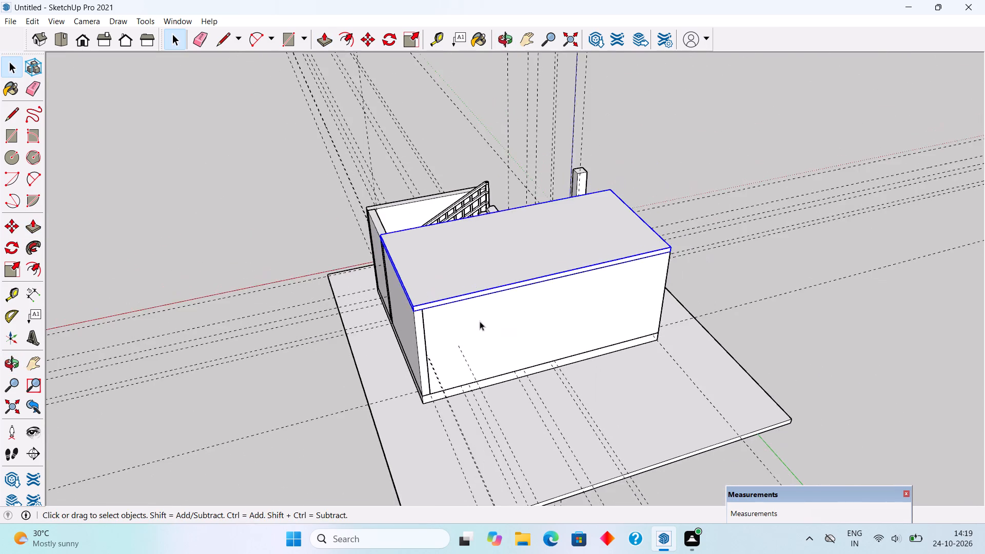
pyautogui.moveTo(435, 332); pyautogui.dragTo(984, 321, button='middle')
pyautogui.moveTo(520, 365); pyautogui.dragTo(817, 287, button='middle')
pyautogui.moveTo(512, 335); pyautogui.dragTo(519, 286, button='middle')
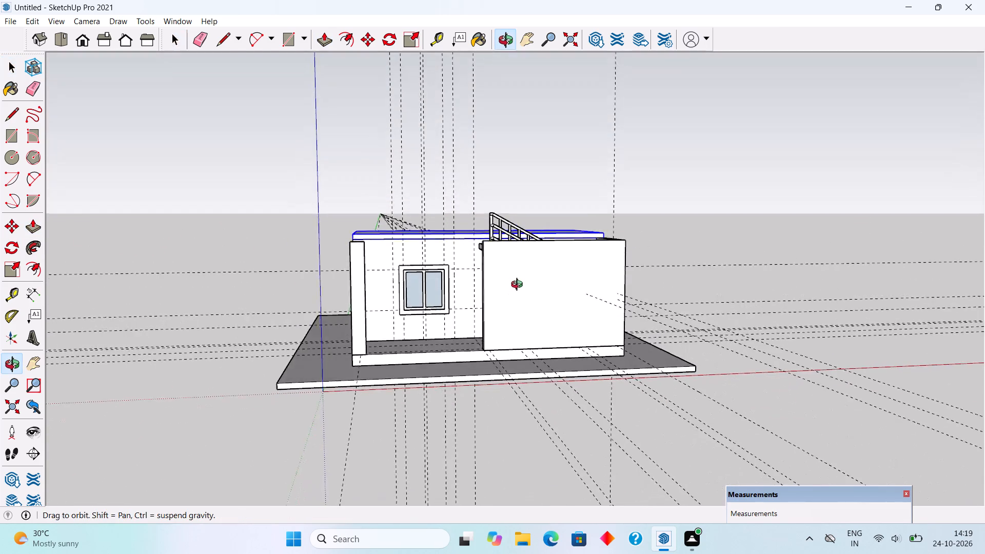
pyautogui.moveTo(519, 286); pyautogui.dragTo(539, 293, button='middle')
pyautogui.click(536, 204)
pyautogui.moveTo(518, 225); pyautogui.dragTo(469, 241, button='middle')
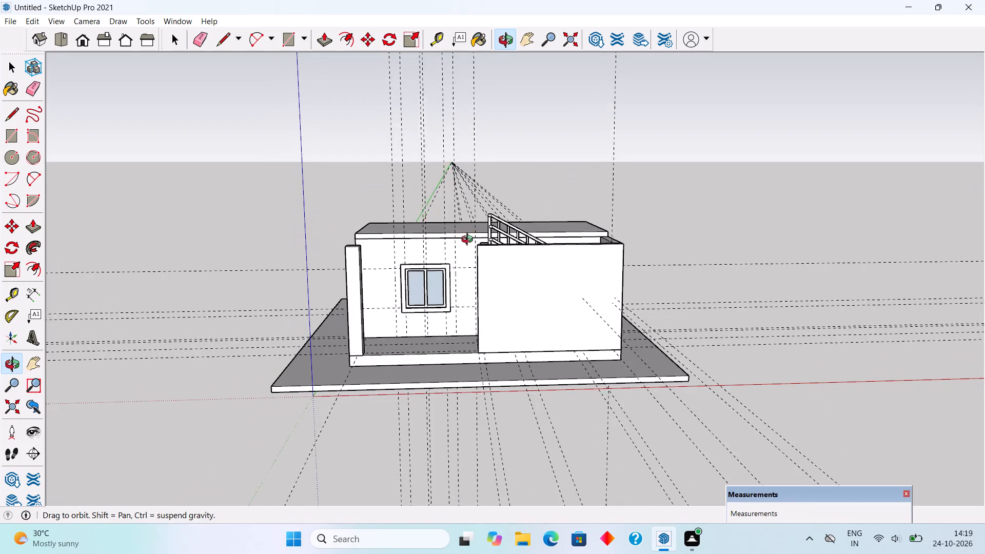
pyautogui.moveTo(469, 241); pyautogui.dragTo(470, 247, button='middle')
pyautogui.scroll(9, 467, 252)
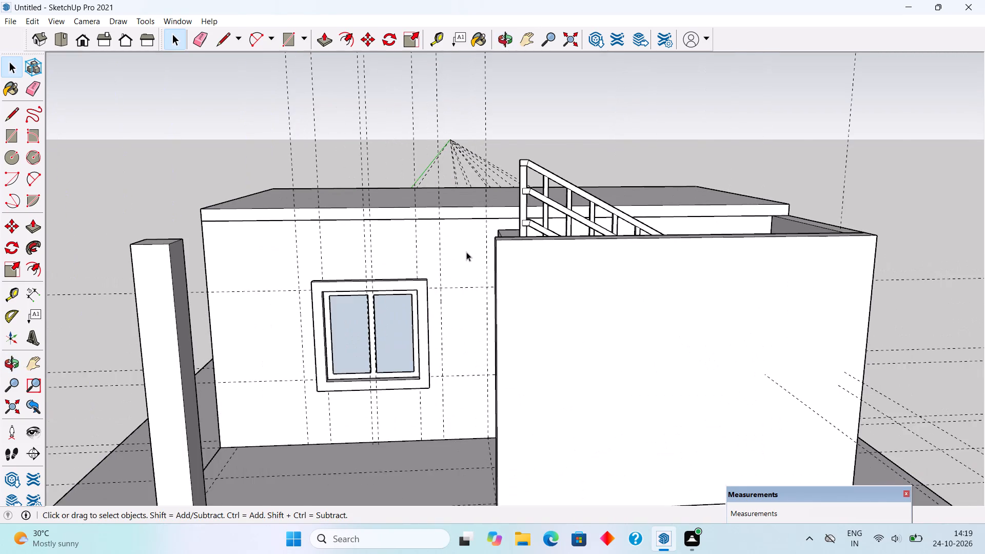
pyautogui.moveTo(489, 221); pyautogui.dragTo(523, 248, button='middle')
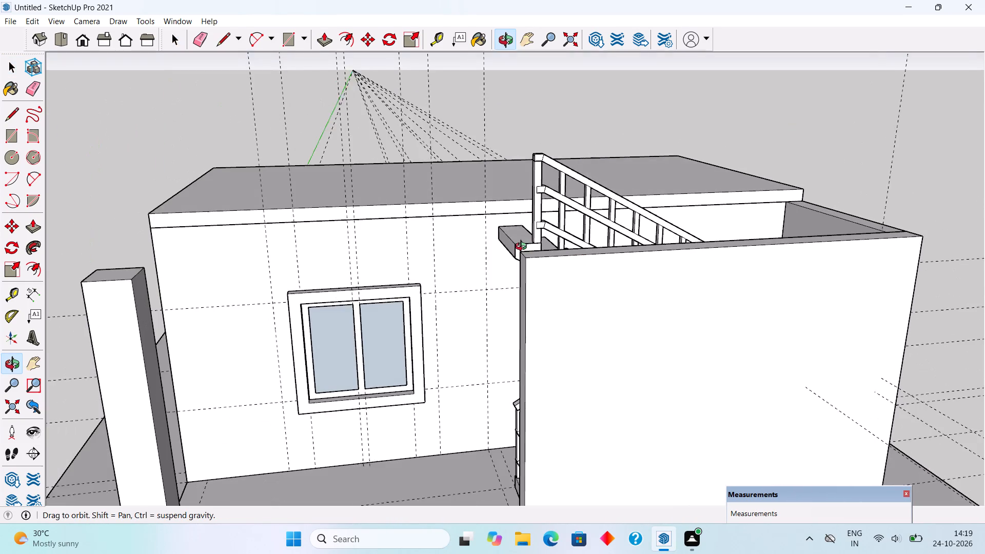
pyautogui.moveTo(523, 248); pyautogui.dragTo(529, 243, button='middle')
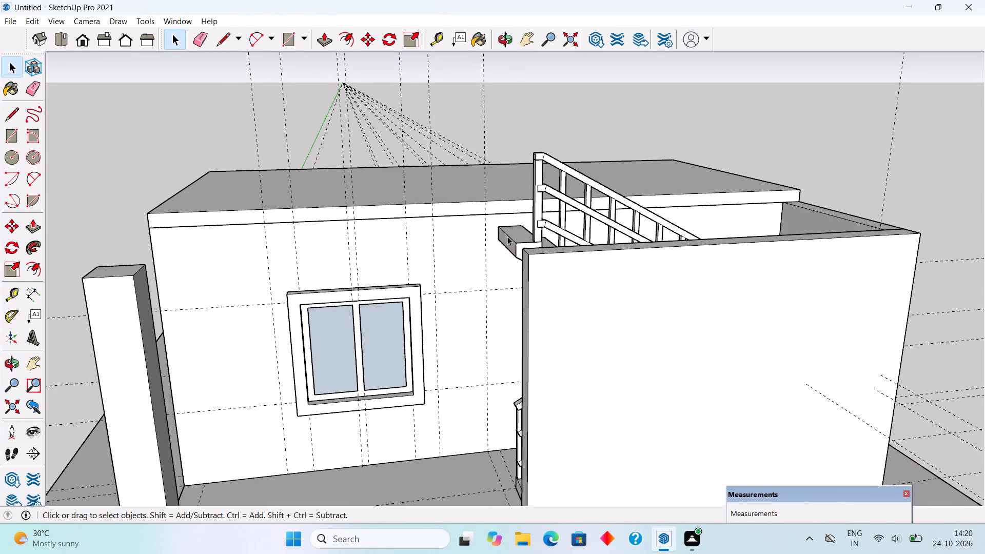
pyautogui.moveTo(508, 233); pyautogui.dragTo(483, 273, button='middle')
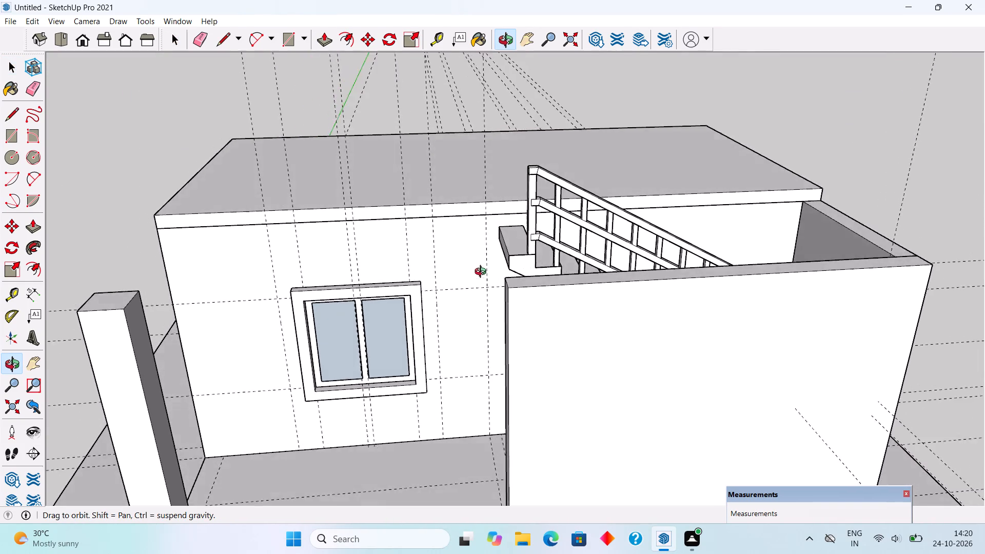
pyautogui.moveTo(483, 273); pyautogui.dragTo(720, 227, button='middle')
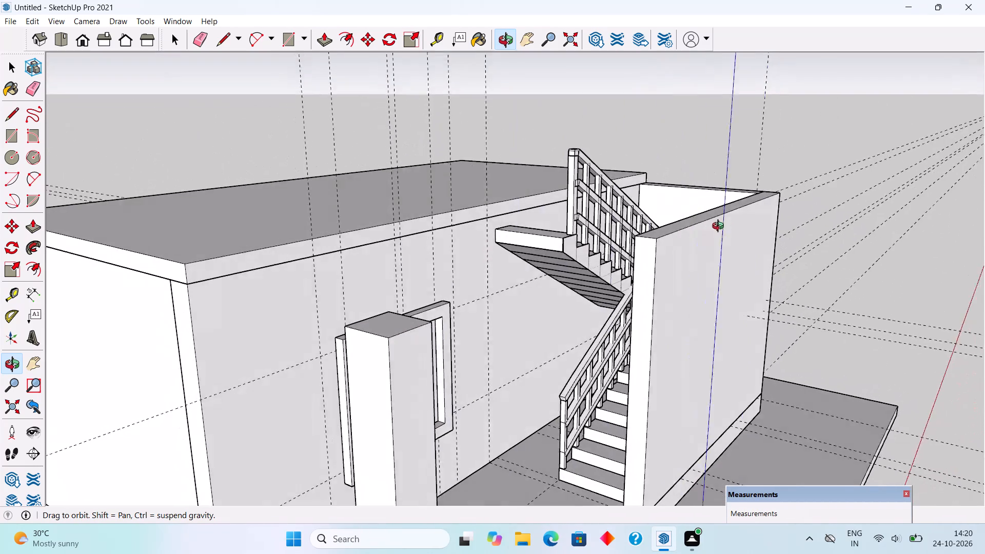
pyautogui.moveTo(720, 227); pyautogui.dragTo(420, 370, button='middle')
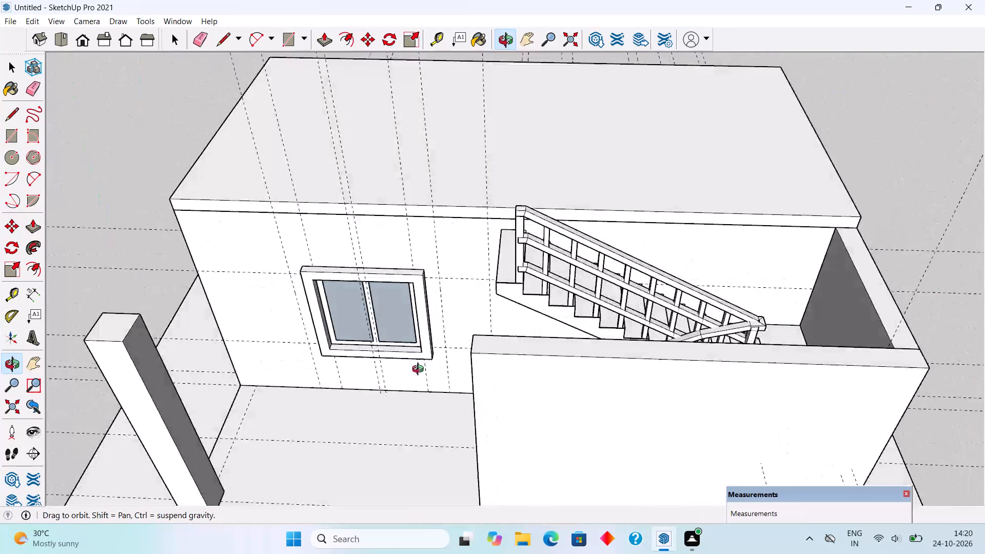
pyautogui.moveTo(420, 370); pyautogui.dragTo(528, 300, button='middle')
pyautogui.scroll(2, 531, 231)
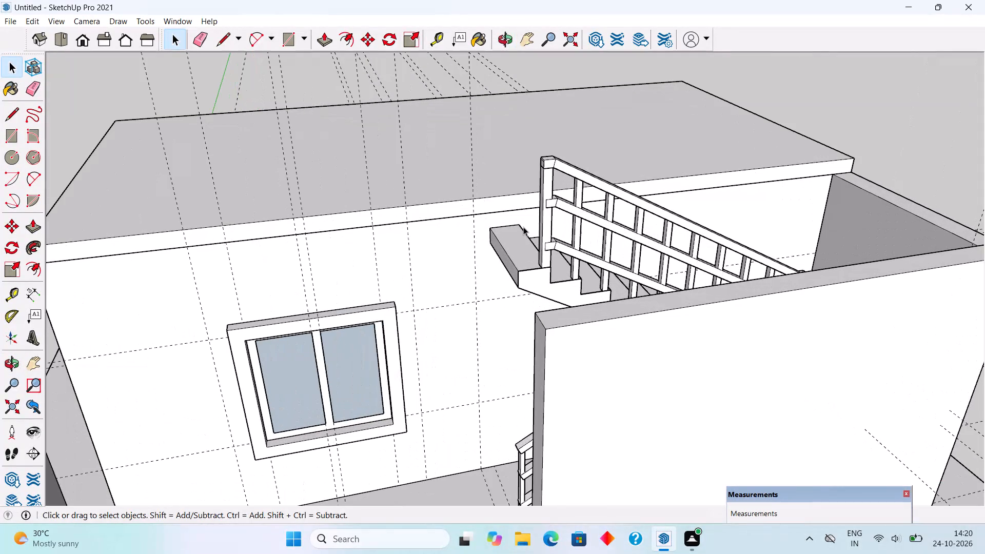
pyautogui.moveTo(490, 213); pyautogui.dragTo(480, 171, button='middle')
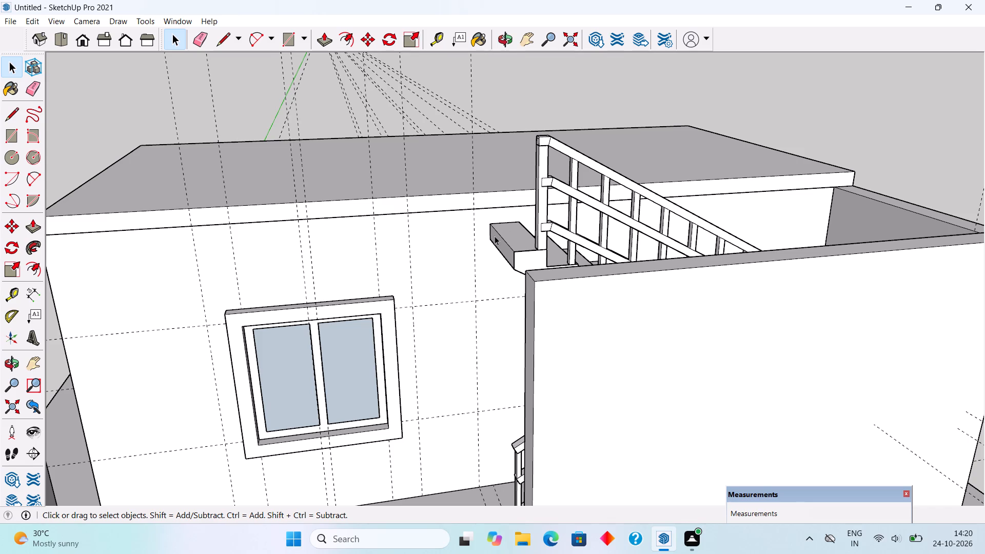
pyautogui.moveTo(495, 236); pyautogui.dragTo(609, 224, button='middle')
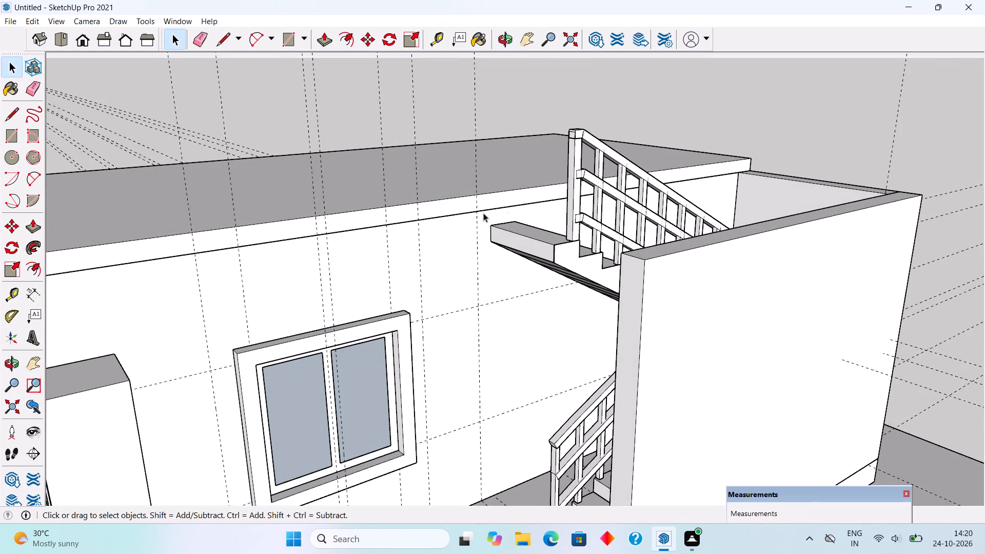
pyautogui.moveTo(470, 212); pyautogui.dragTo(666, 191, button='middle')
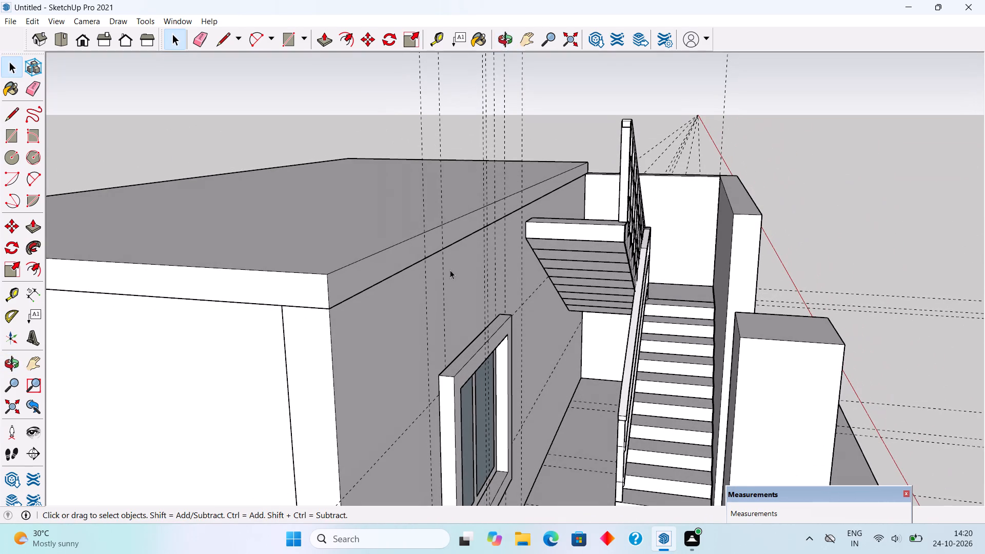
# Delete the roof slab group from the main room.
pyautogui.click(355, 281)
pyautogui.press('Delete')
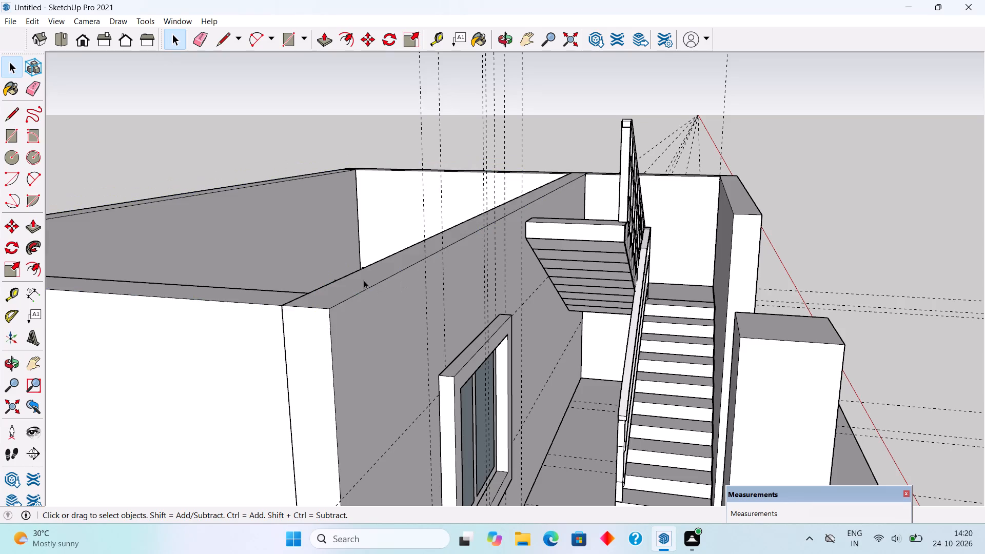
# Open the long window wall between the room and the staircase and lower its top face by 6".
pyautogui.moveTo(370, 286); pyautogui.dragTo(383, 376, button='middle')
pyautogui.scroll(3, 451, 239)
pyautogui.tripleClick(509, 216)
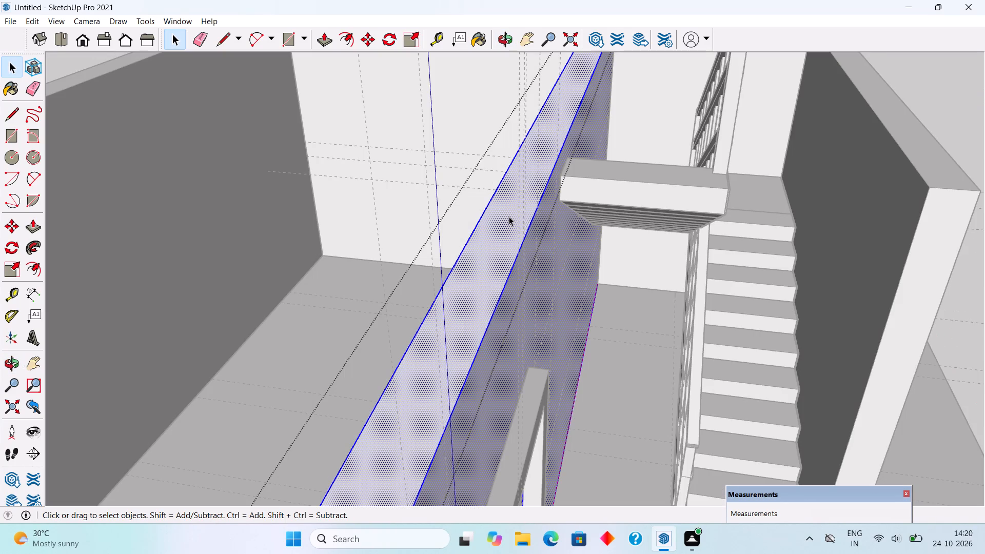
pyautogui.press('p')
pyautogui.click(515, 215)
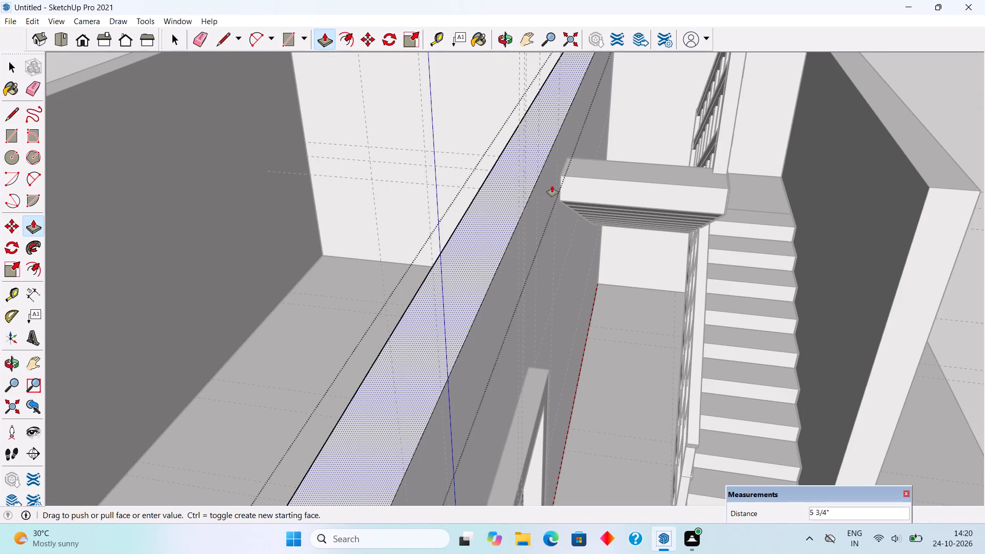
pyautogui.click(573, 176)
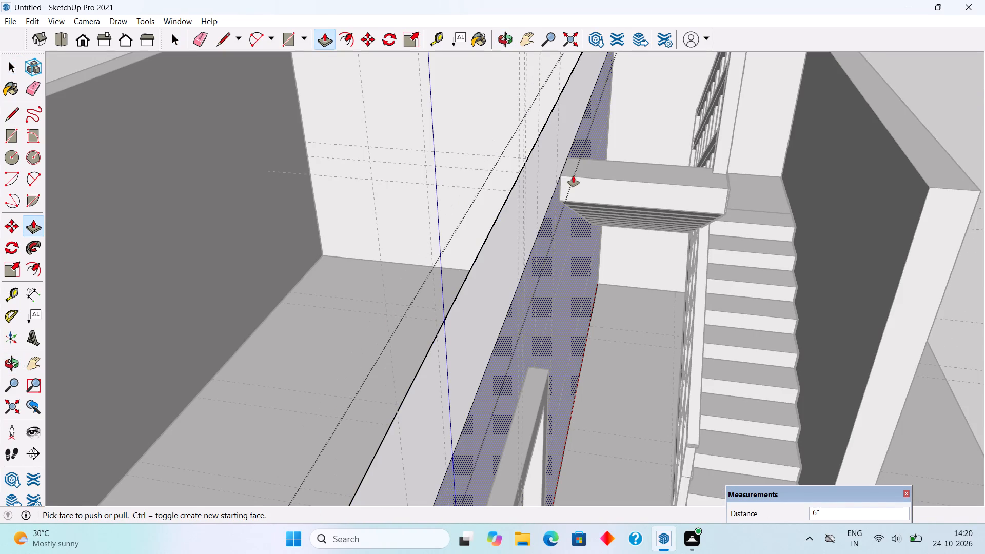
pyautogui.press('space')
# Open the room's short end wall on the free-standing column's side and lower its top face by 6".
pyautogui.scroll(-14, 573, 175)
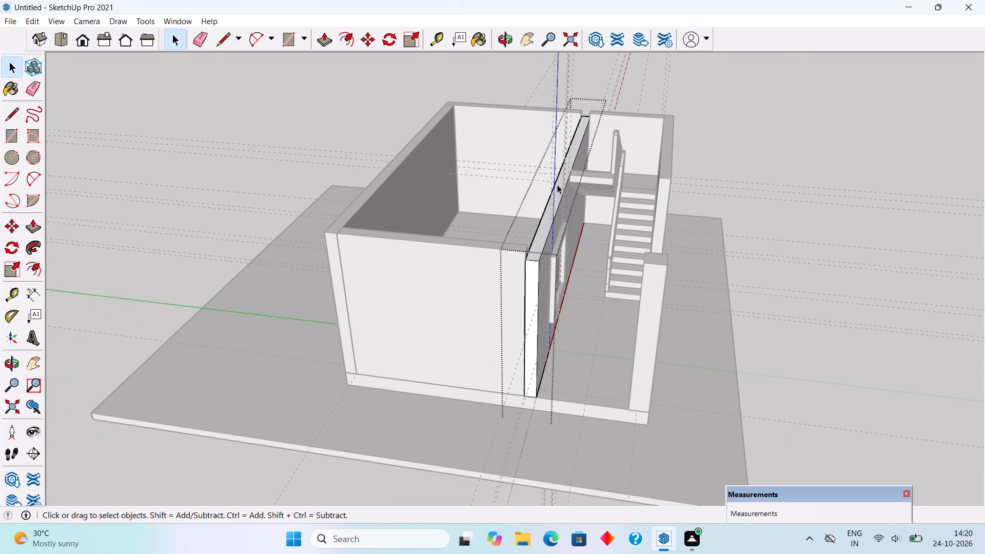
pyautogui.tripleClick(483, 266)
pyautogui.press('p')
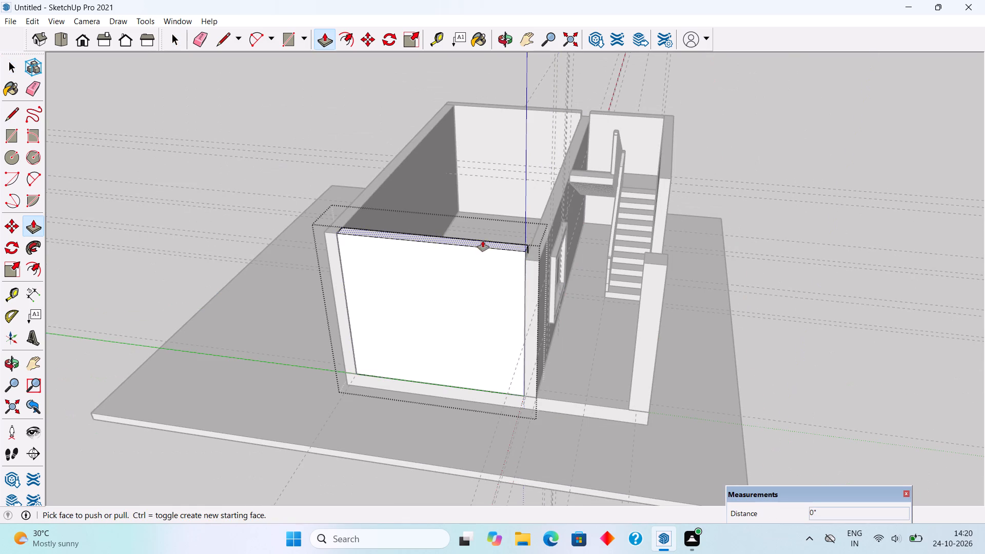
pyautogui.click(498, 247)
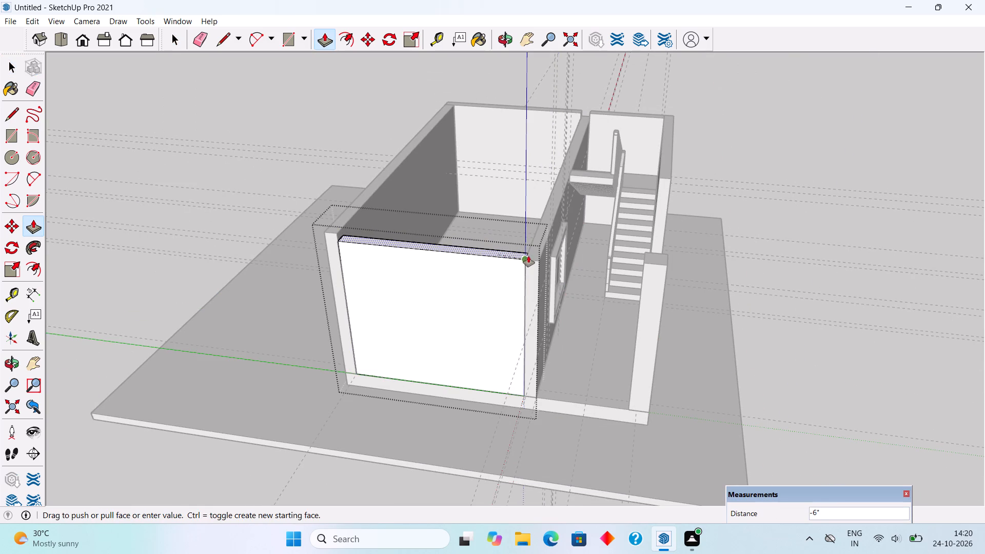
pyautogui.click(533, 258)
pyautogui.press('space')
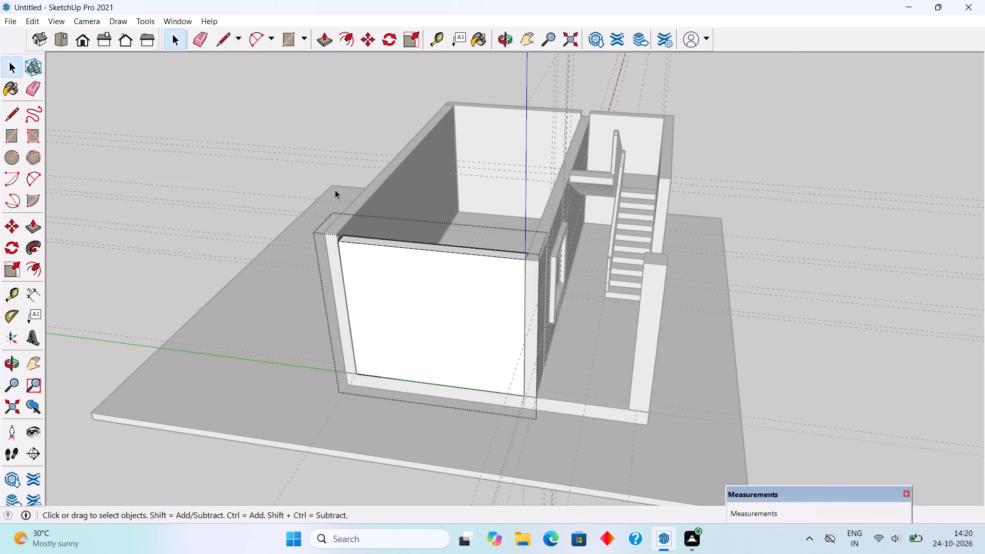
# Open the long outer wall opposite the window wall and lower its top face by 6".
pyautogui.tripleClick(362, 196)
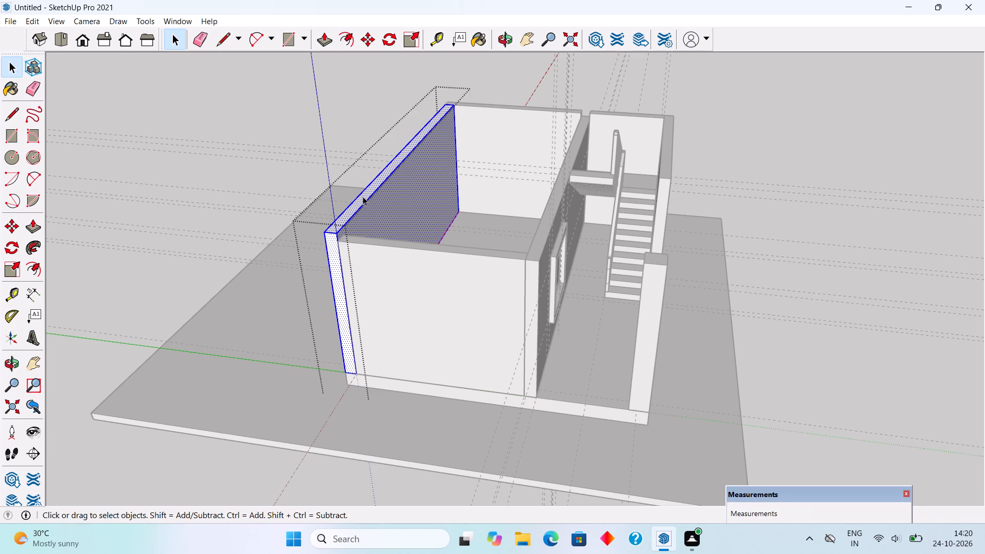
pyautogui.press('p')
pyautogui.click(363, 196)
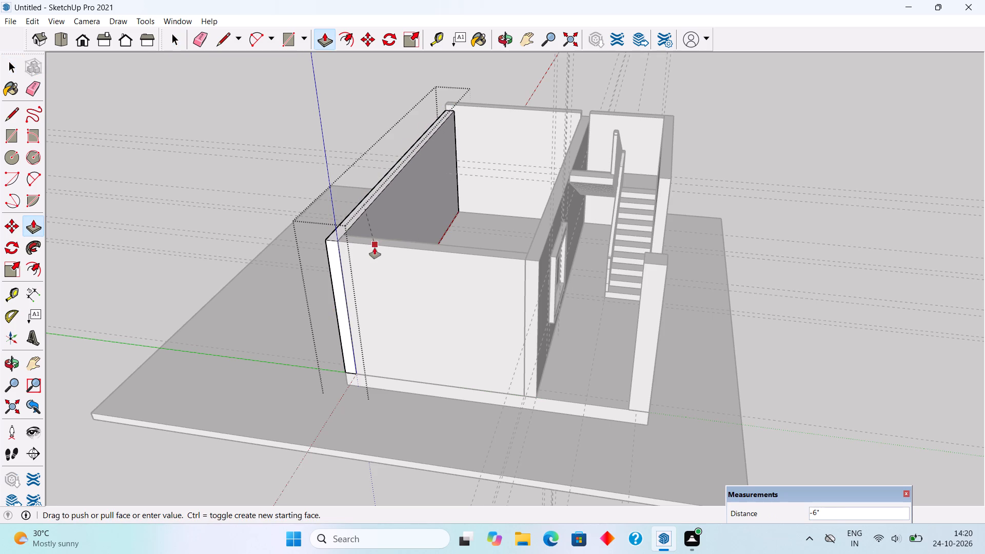
pyautogui.click(375, 248)
pyautogui.press('space')
# Open the room's remaining short end wall on the far side and lower its top face to the level of the window wall.
pyautogui.moveTo(462, 221); pyautogui.dragTo(1, 272, button='middle')
pyautogui.moveTo(519, 221); pyautogui.dragTo(443, 239, button='middle')
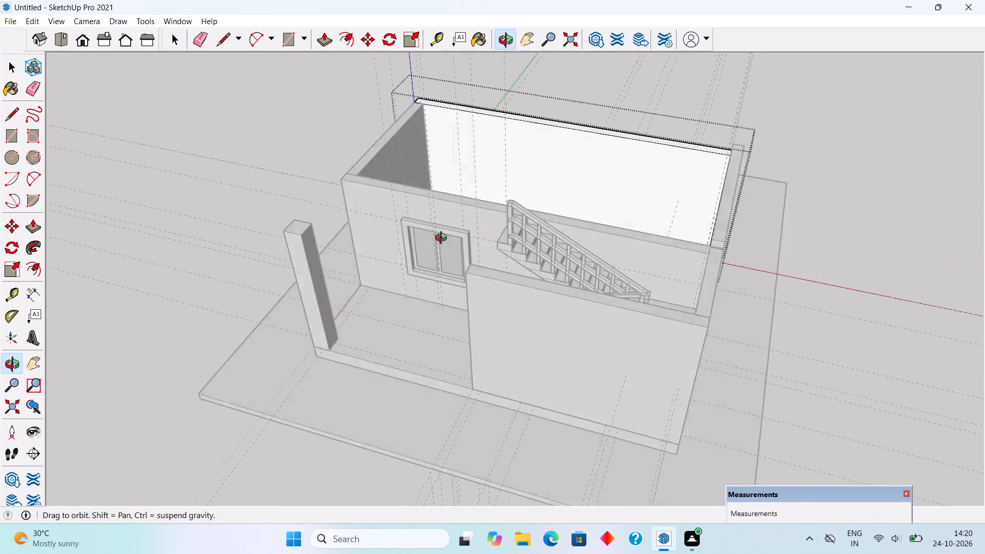
pyautogui.moveTo(443, 239); pyautogui.dragTo(378, 249, button='middle')
pyautogui.scroll(2, 750, 274)
pyautogui.doubleClick(739, 271)
pyautogui.click(739, 271)
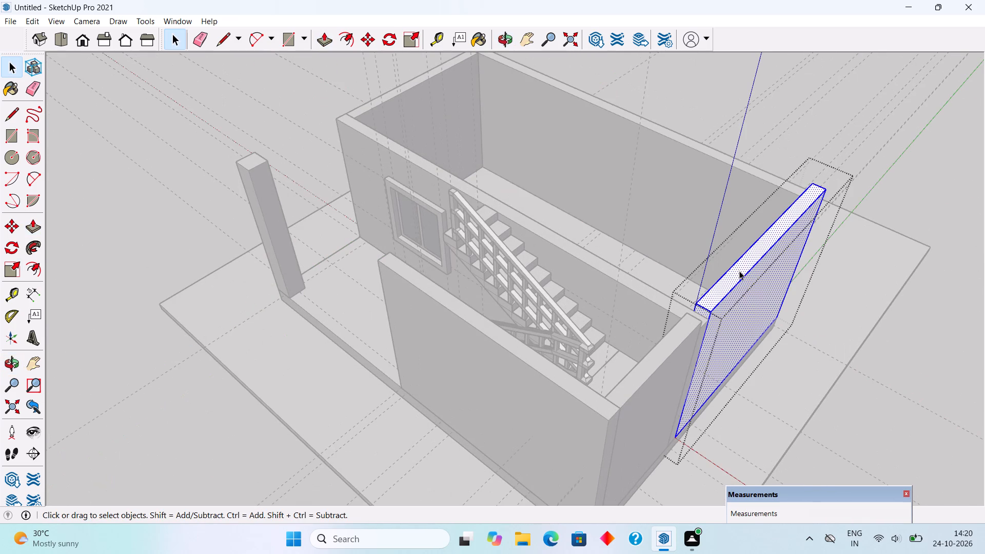
pyautogui.press('p')
pyautogui.click(739, 271)
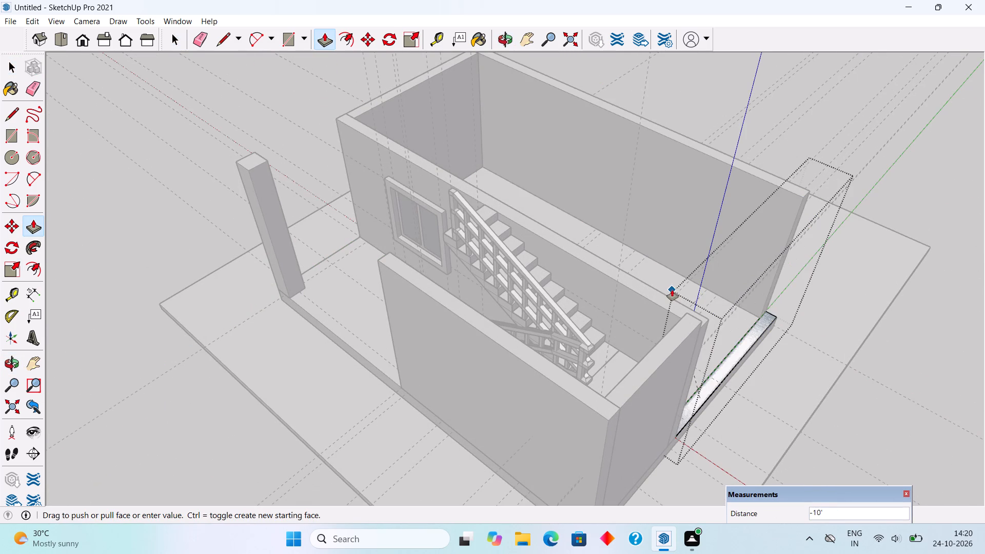
pyautogui.click(655, 297)
pyautogui.press('space')
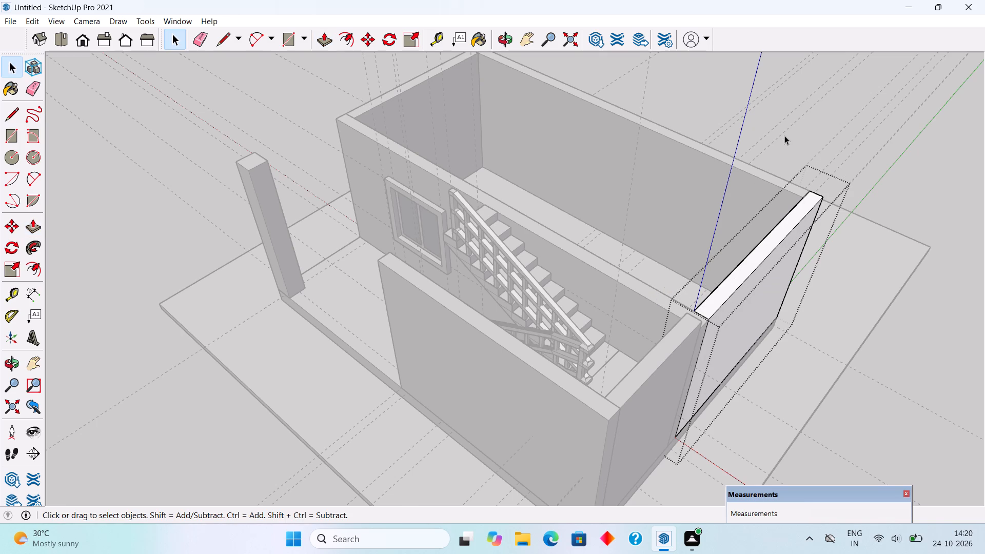
pyautogui.click(784, 135)
# Draw a rectangle about 25' 2" by 12' 4" across the tops of the room's walls and extrude it up 6".
pyautogui.moveTo(560, 311); pyautogui.dragTo(849, 327, button='middle')
pyautogui.moveTo(336, 276); pyautogui.dragTo(633, 252, button='middle')
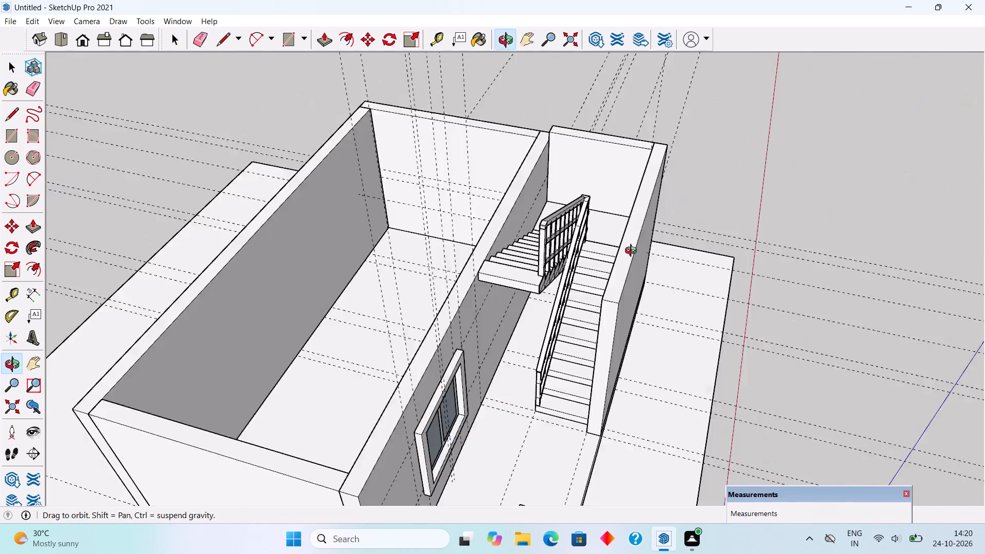
pyautogui.moveTo(633, 252); pyautogui.dragTo(722, 204, button='middle')
pyautogui.scroll(-4, 661, 215)
pyautogui.moveTo(584, 295); pyautogui.dragTo(582, 364, button='middle')
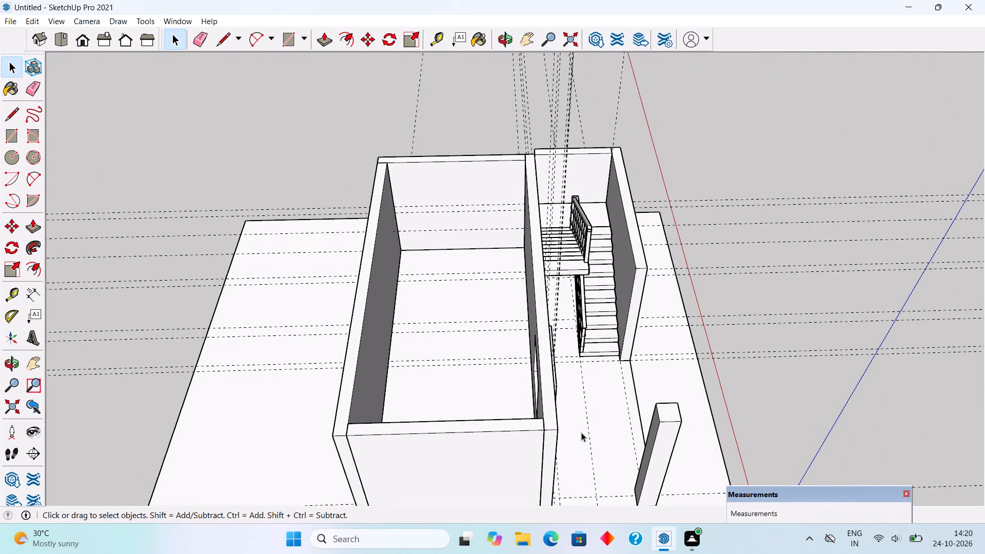
pyautogui.press('r')
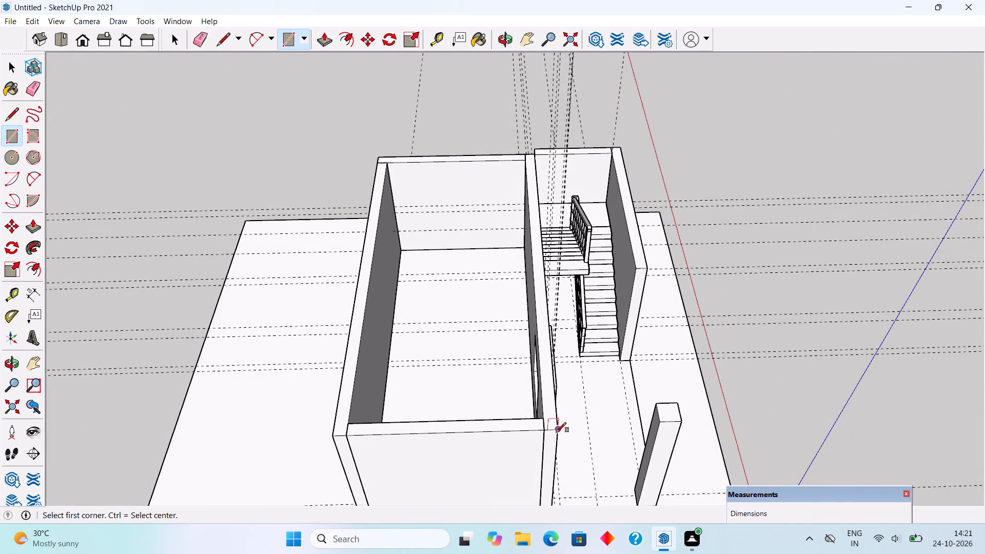
pyautogui.click(556, 432)
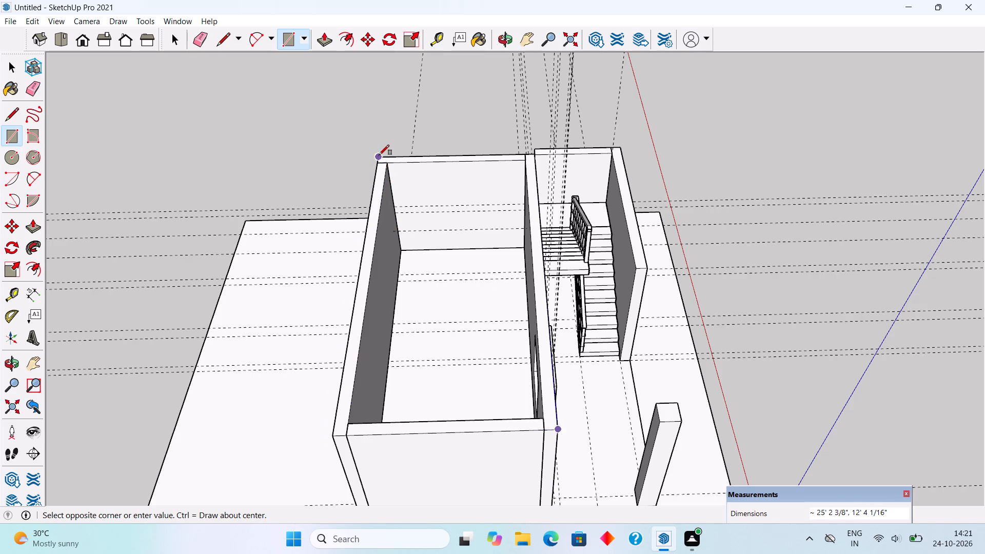
pyautogui.click(379, 155)
pyautogui.press('p')
pyautogui.click(409, 249)
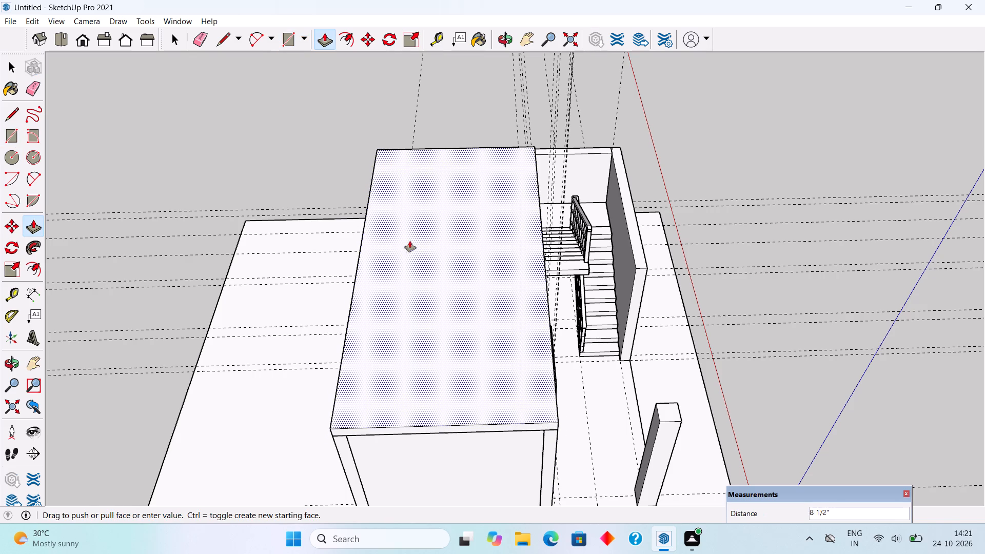
pyautogui.press('6')
pyautogui.press('Up')
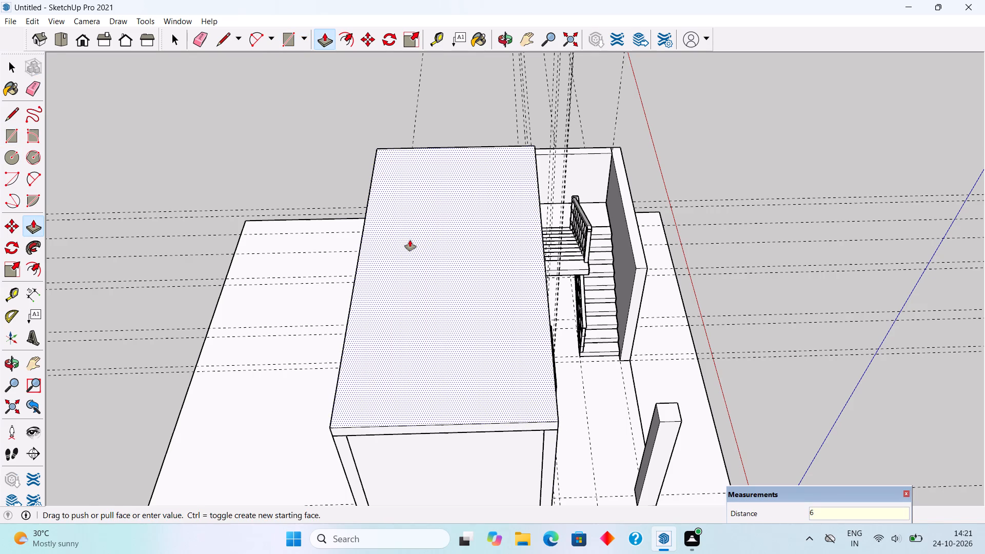
pyautogui.hotkey('shift', '"')
pyautogui.press('Return')
# Make the whole new roof slab a group.
pyautogui.press('space')
pyautogui.tripleClick(423, 274)
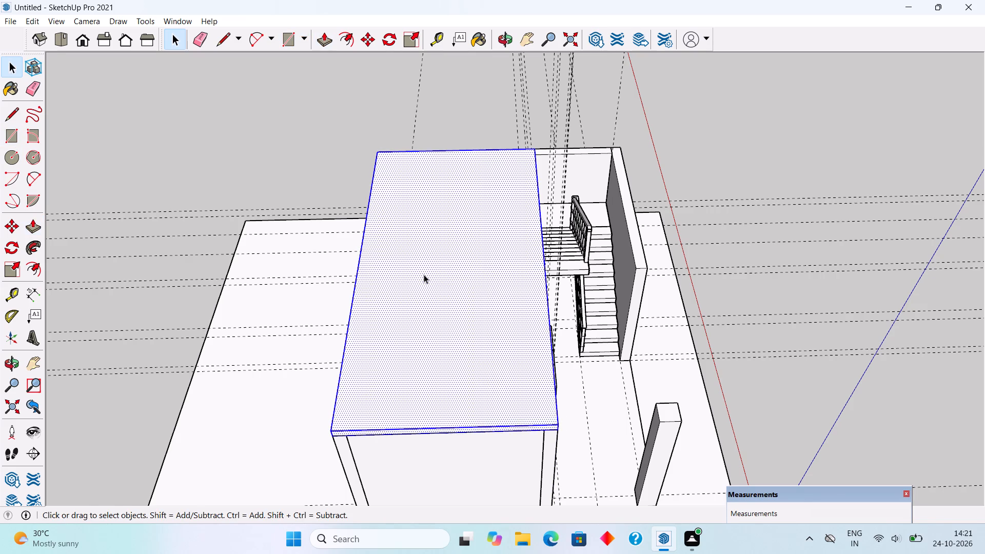
pyautogui.rightClick(424, 274)
pyautogui.click(472, 383)
# Open the roof slab group and split its staircase-side edge face with a vertical line at the stair landing's corner.
pyautogui.scroll(-2, 472, 380)
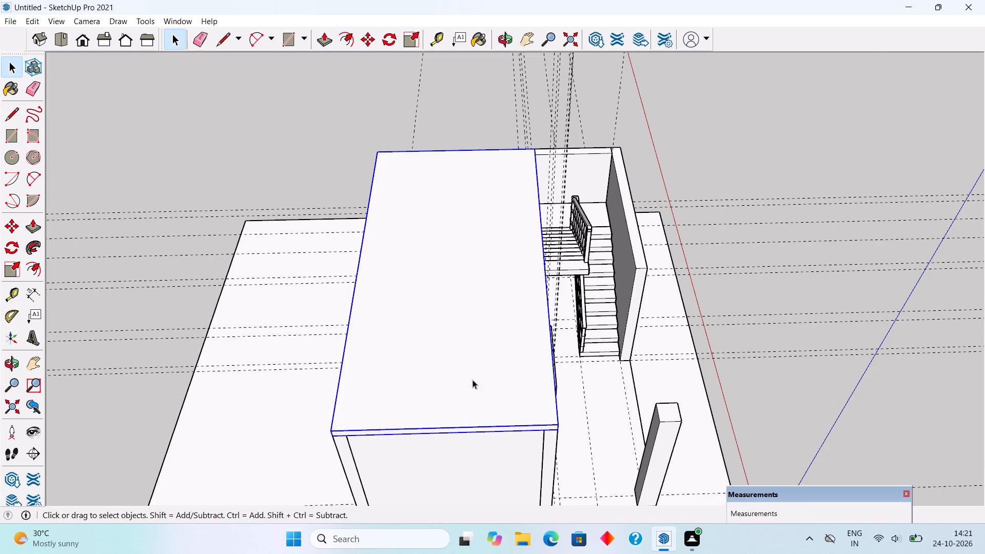
pyautogui.scroll(-3, 472, 380)
pyautogui.moveTo(473, 379); pyautogui.dragTo(358, 150, button='middle')
pyautogui.moveTo(578, 320); pyautogui.dragTo(246, 379, button='middle')
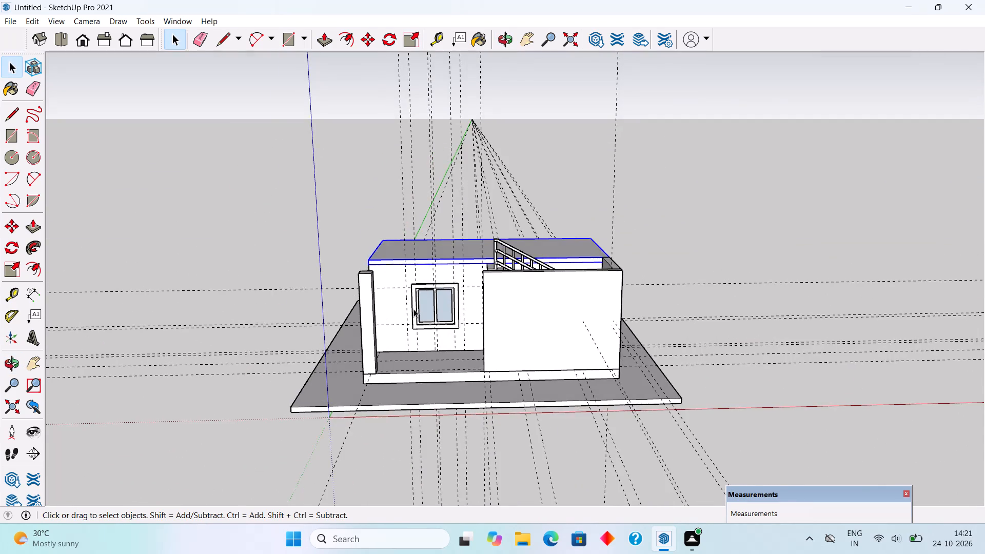
pyautogui.scroll(5, 423, 308)
pyautogui.scroll(4, 476, 247)
pyautogui.scroll(4, 510, 225)
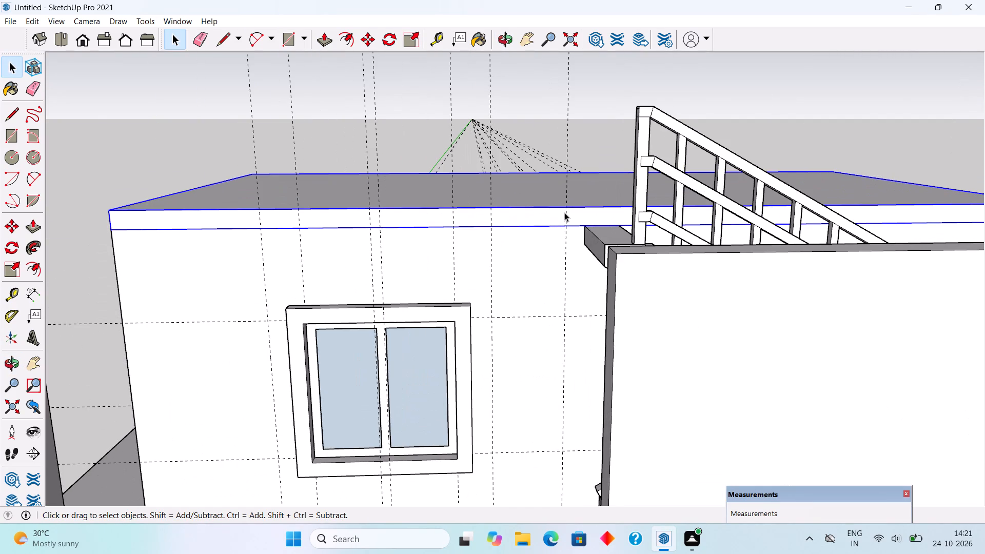
pyautogui.tripleClick(564, 212)
pyautogui.press('l')
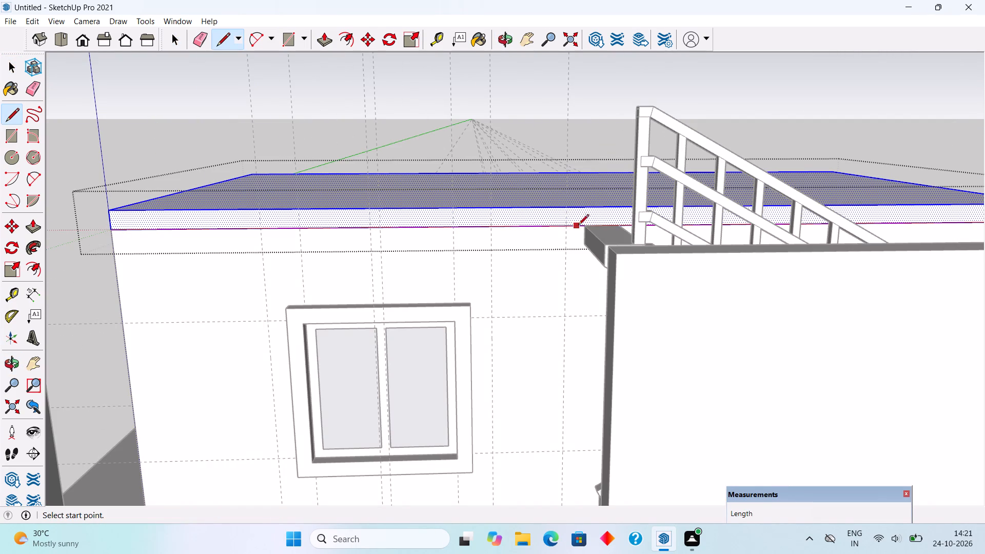
pyautogui.click(585, 228)
pyautogui.click(583, 206)
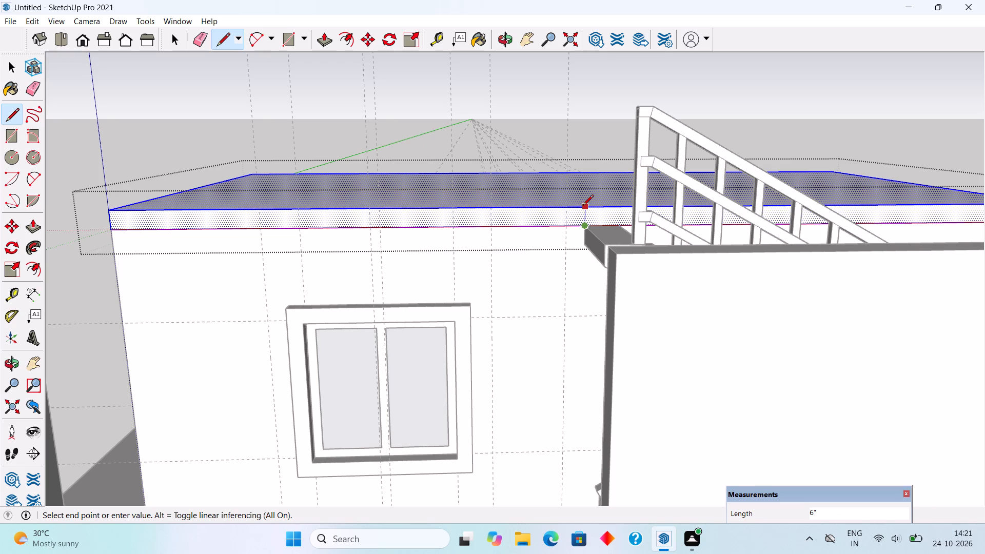
# Pull the split face above the window out over the porch to the inner side of the staircase's outer wall.
pyautogui.press('p')
pyautogui.click(553, 214)
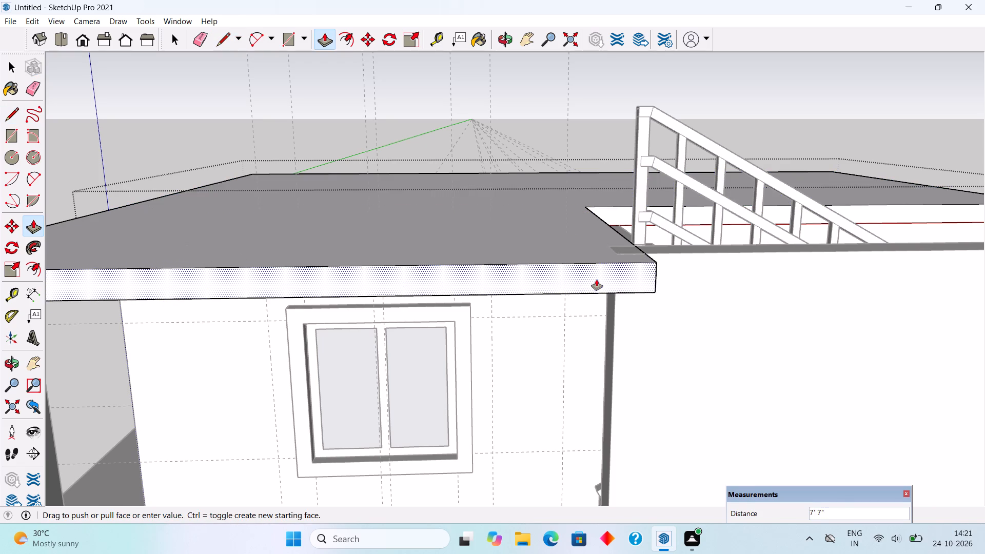
pyautogui.moveTo(599, 285); pyautogui.dragTo(726, 170, button='middle')
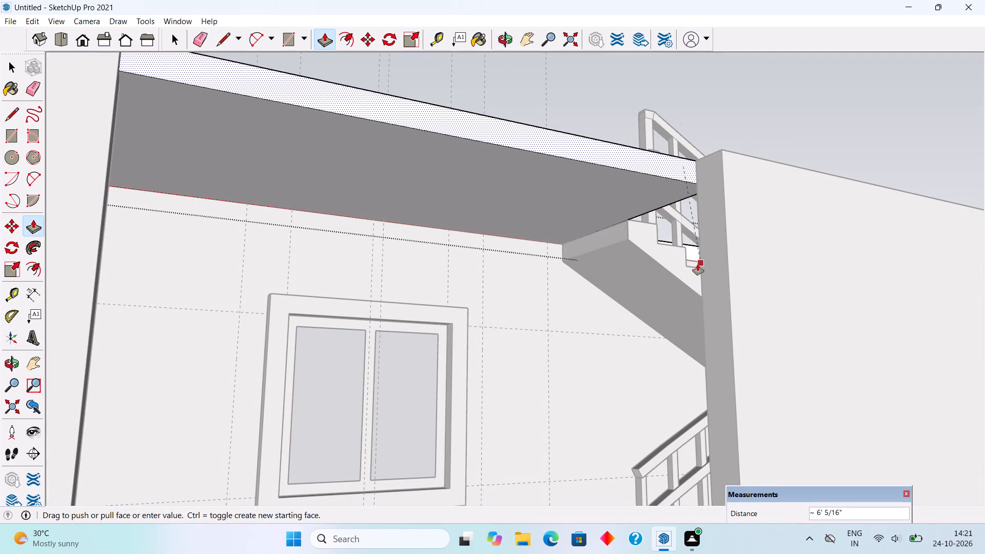
pyautogui.click(698, 265)
pyautogui.press('space')
pyautogui.click(746, 105)
# Reopen the slab group and extend the porch roof's front face another 9" to the staircase outer wall's outside face.
pyautogui.moveTo(746, 113); pyautogui.dragTo(633, 236, button='middle')
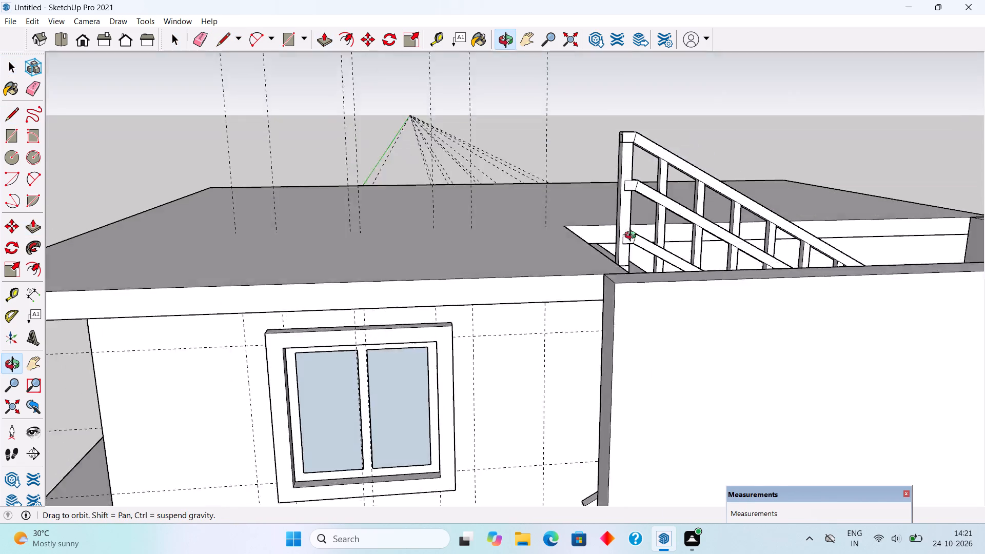
pyautogui.moveTo(633, 236); pyautogui.dragTo(598, 250, button='middle')
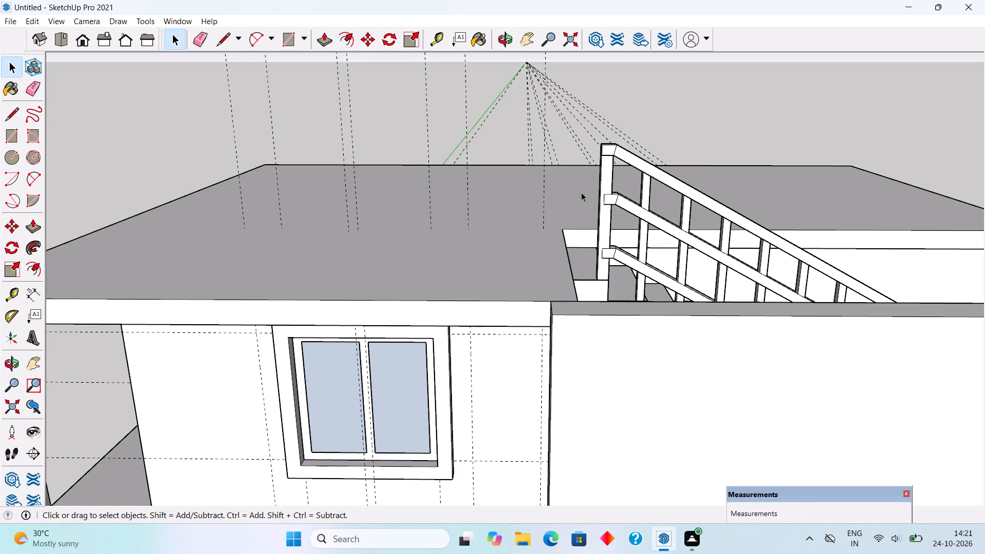
pyautogui.moveTo(594, 215); pyautogui.dragTo(687, 108, button='middle')
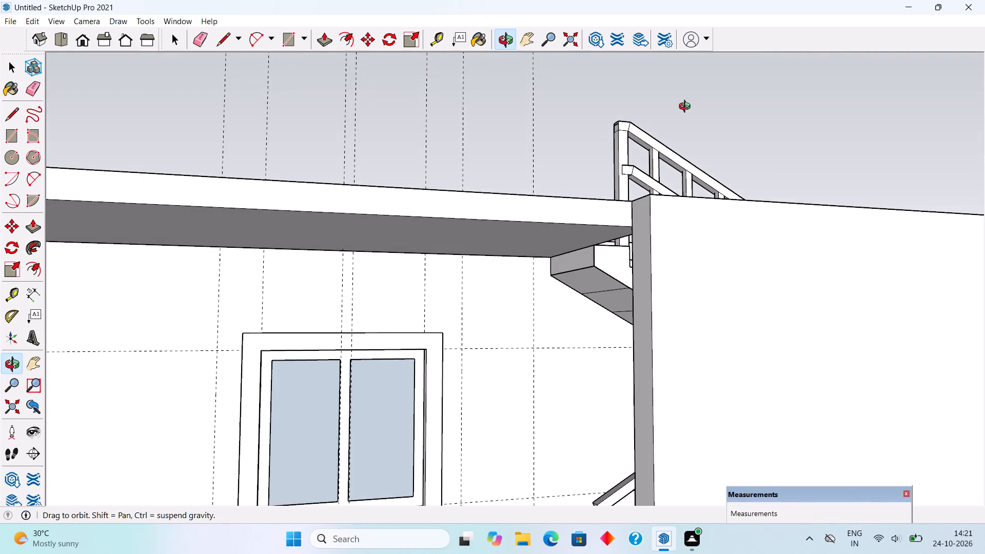
pyautogui.moveTo(687, 108); pyautogui.dragTo(626, 145, button='middle')
pyautogui.click(559, 240)
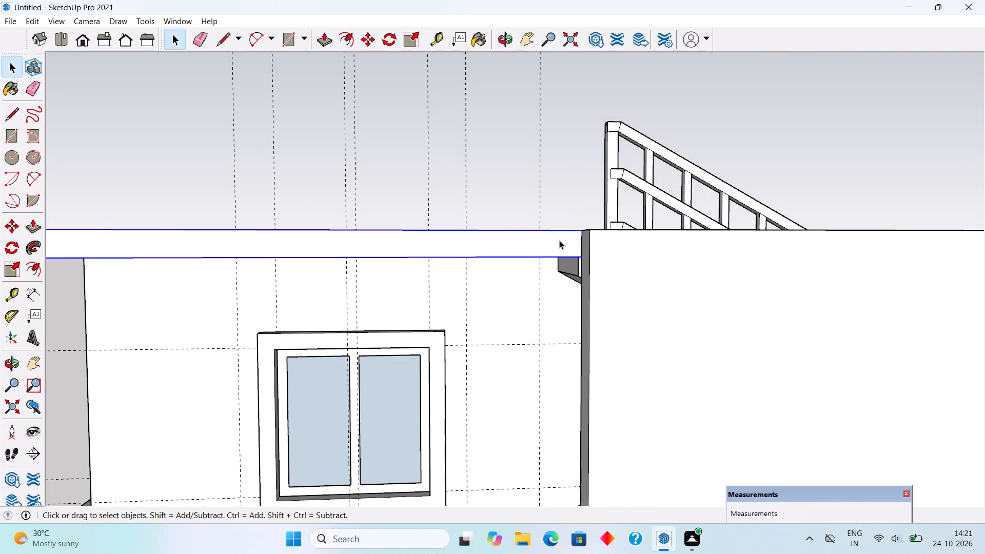
pyautogui.doubleClick(559, 240)
pyautogui.click(559, 240)
pyautogui.press('p')
pyautogui.click(559, 240)
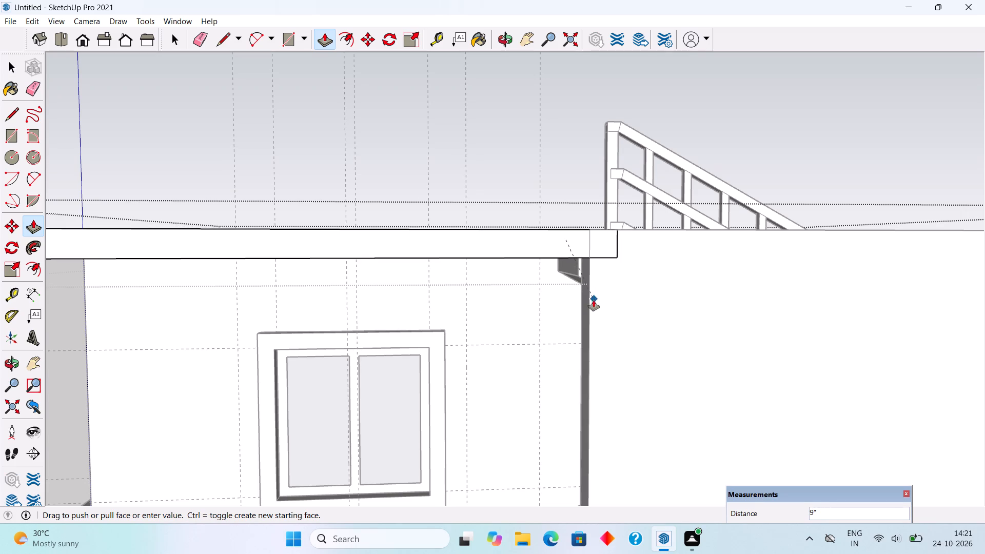
pyautogui.click(597, 314)
# Pull the porch roof's front face a further 6" out to form an overhang.
pyautogui.click(580, 249)
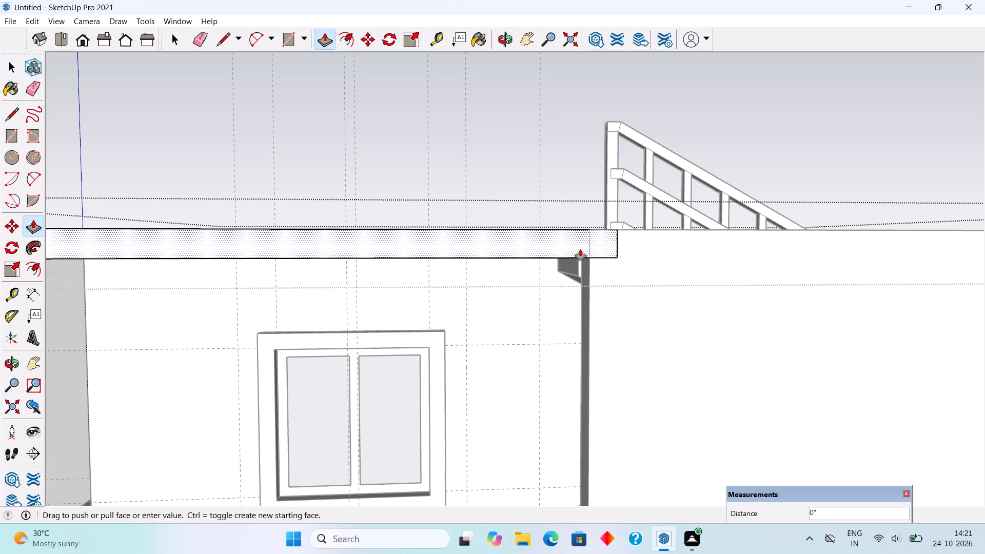
pyautogui.press('6')
pyautogui.hotkey('shift', '"')
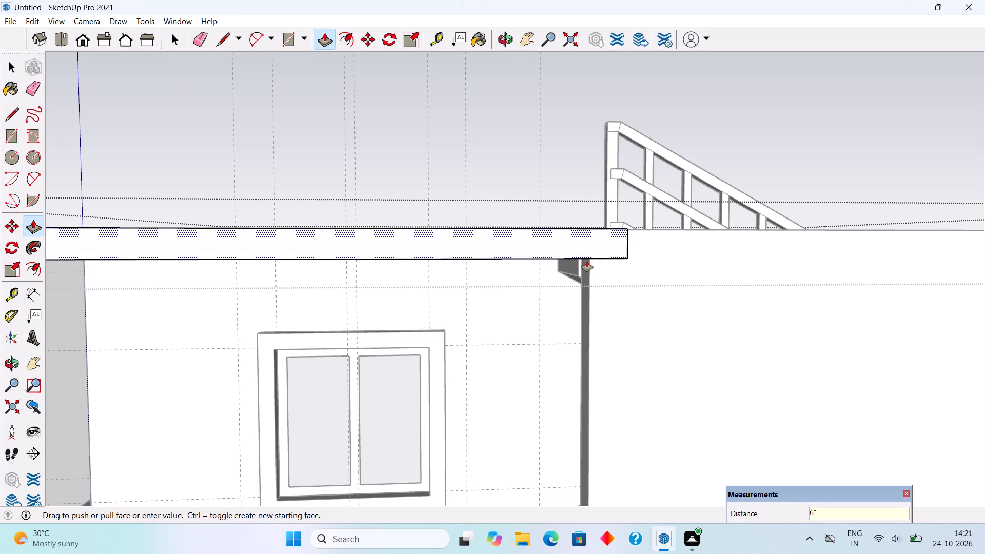
pyautogui.press('Return')
# Raise the roof slab's top face by 6" and close the slab group.
pyautogui.moveTo(604, 210); pyautogui.dragTo(457, 306, button='middle')
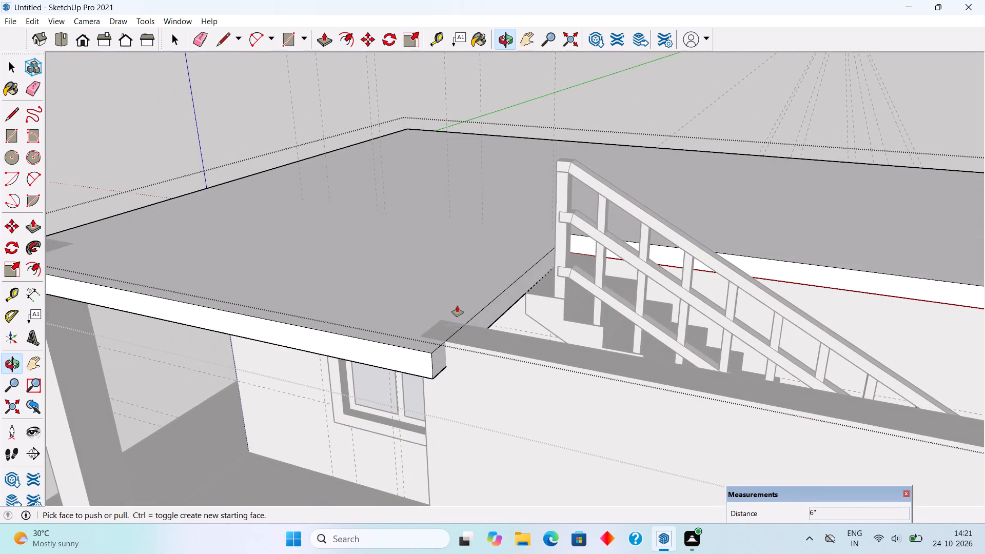
pyautogui.moveTo(457, 306); pyautogui.dragTo(460, 304, button='middle')
pyautogui.click(452, 308)
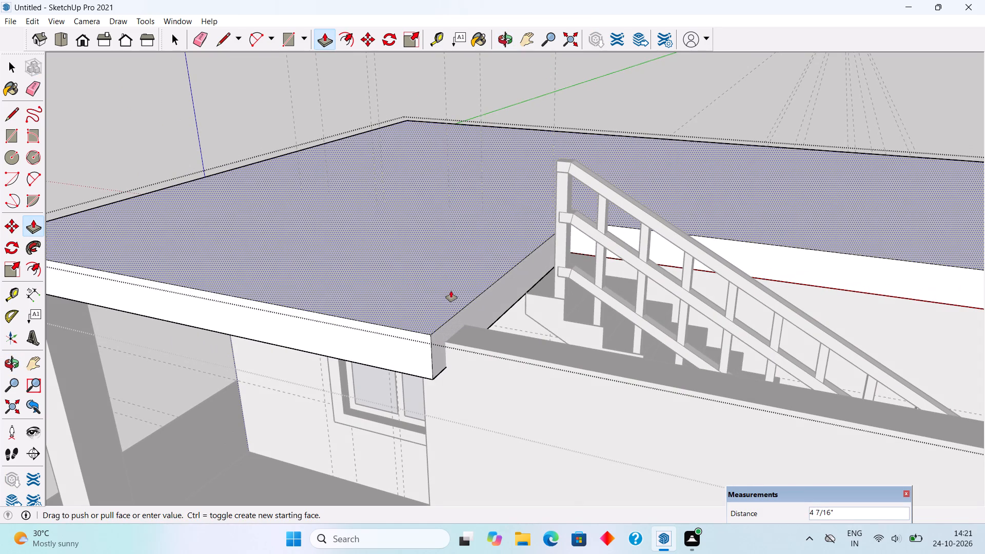
pyautogui.press('6')
pyautogui.hotkey('shift', '"')
pyautogui.press('Return')
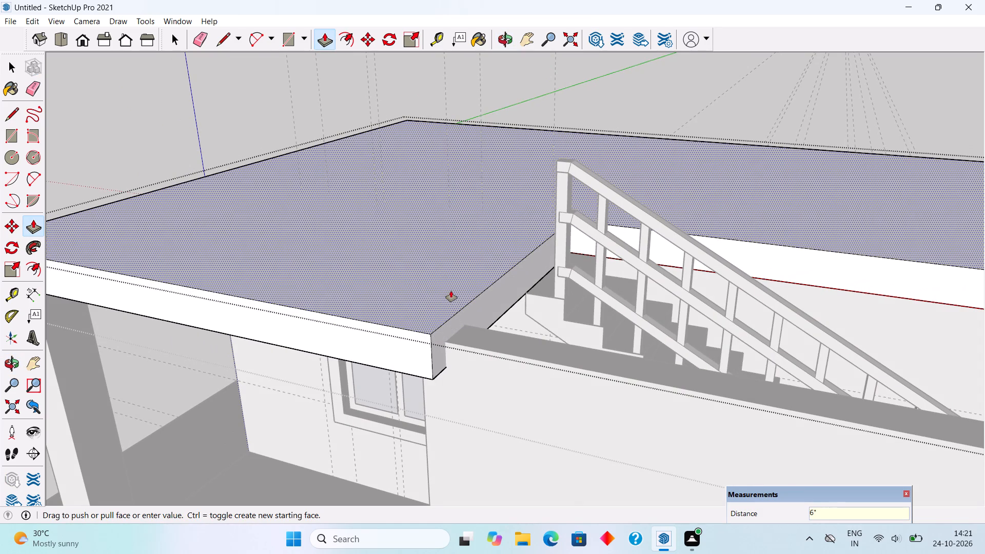
pyautogui.press('space')
pyautogui.scroll(-8, 451, 291)
pyautogui.click(261, 125)
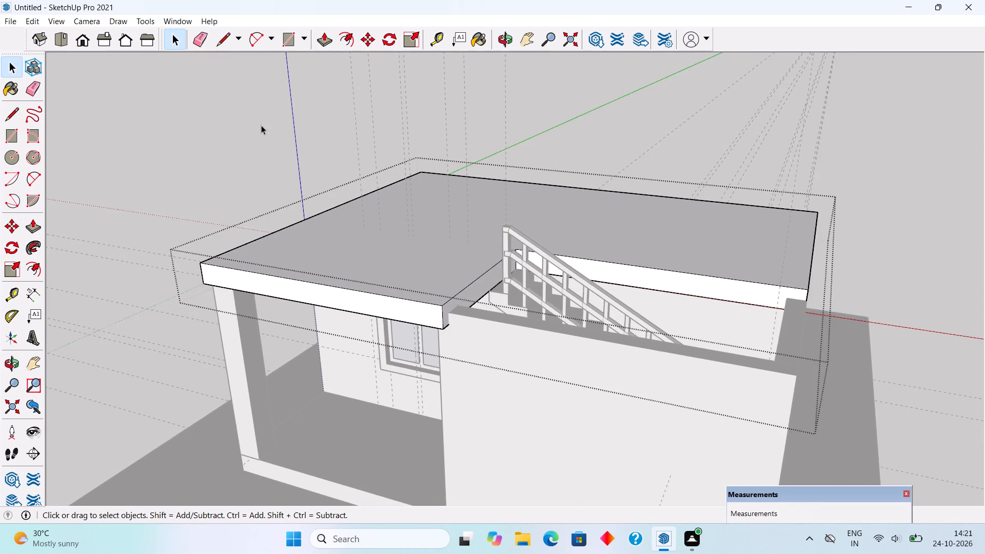
# Delete the free-standing column under the porch roof's outer corner.
pyautogui.moveTo(344, 313); pyautogui.dragTo(612, 286, button='middle')
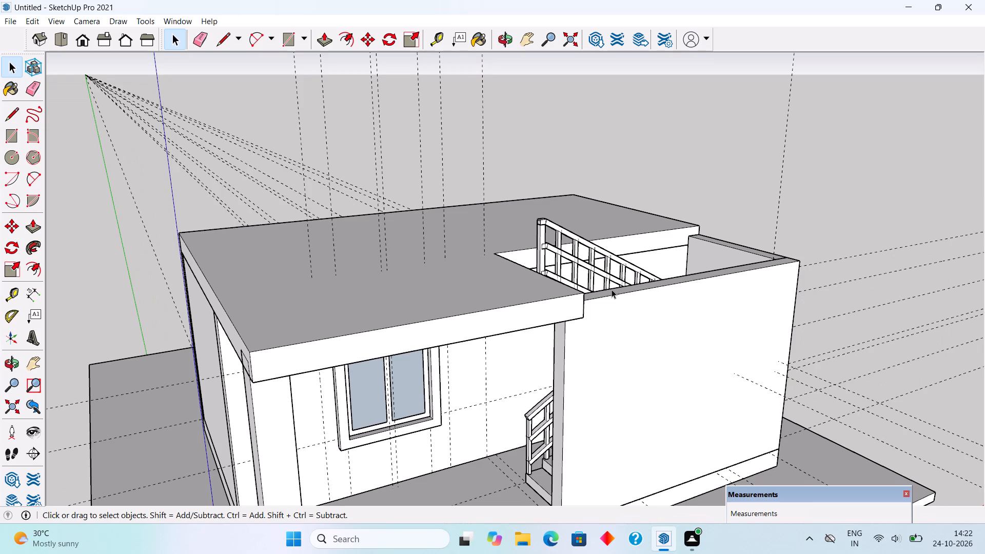
pyautogui.moveTo(604, 298); pyautogui.dragTo(608, 294, button='middle')
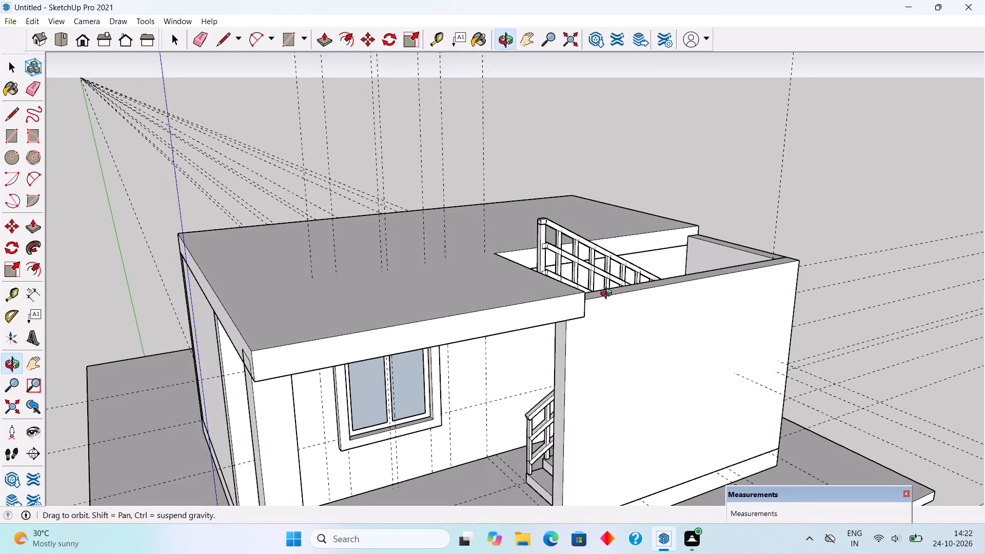
pyautogui.moveTo(608, 294); pyautogui.dragTo(384, 160, button='middle')
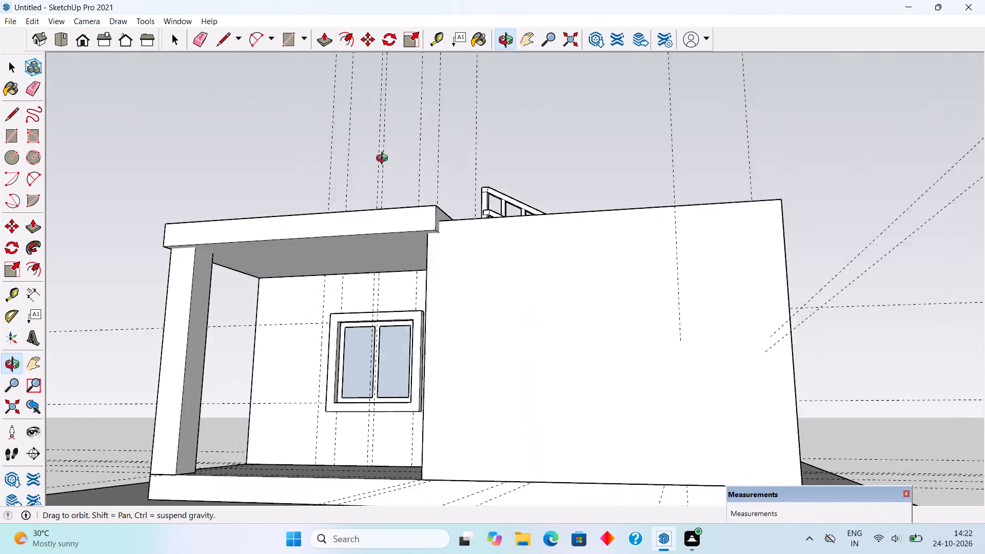
pyautogui.moveTo(384, 160); pyautogui.dragTo(353, 154, button='middle')
pyautogui.click(201, 282)
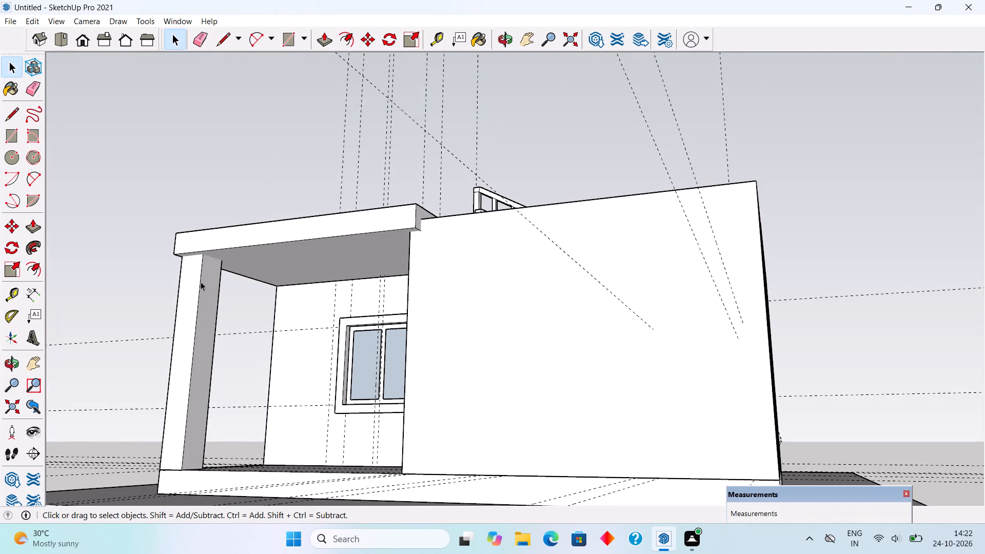
pyautogui.press('Delete')
# Pull the roof slab's side face at the house's end wall 6" outward inside its group, and close the group.
pyautogui.moveTo(204, 245); pyautogui.dragTo(655, 326, button='middle')
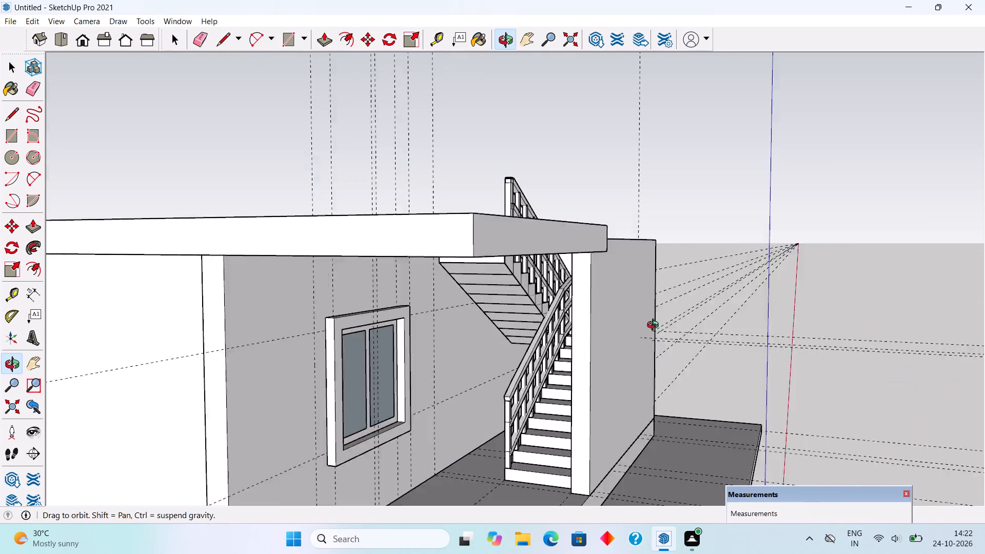
pyautogui.moveTo(655, 326); pyautogui.dragTo(666, 337, button='middle')
pyautogui.tripleClick(358, 278)
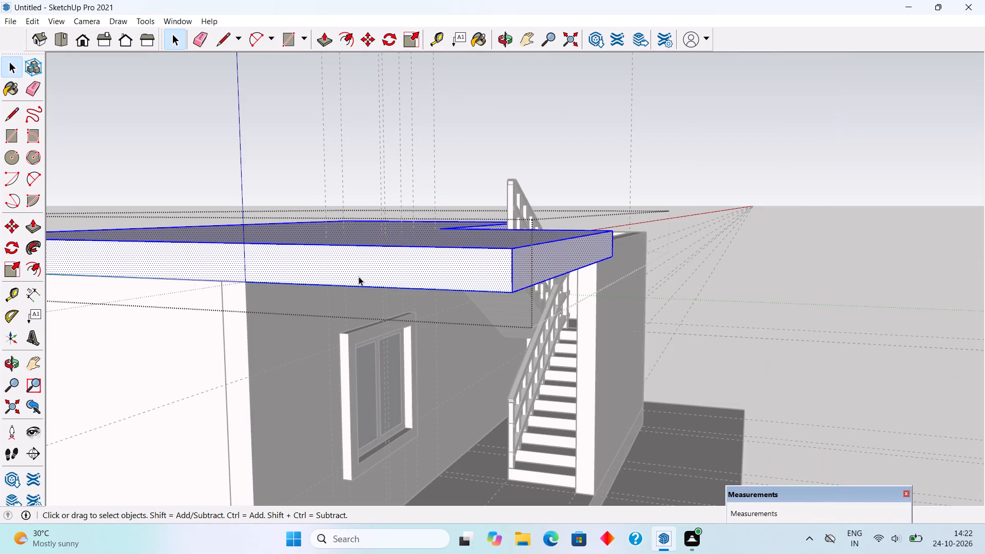
pyautogui.press('p')
pyautogui.click(359, 276)
pyautogui.press('6')
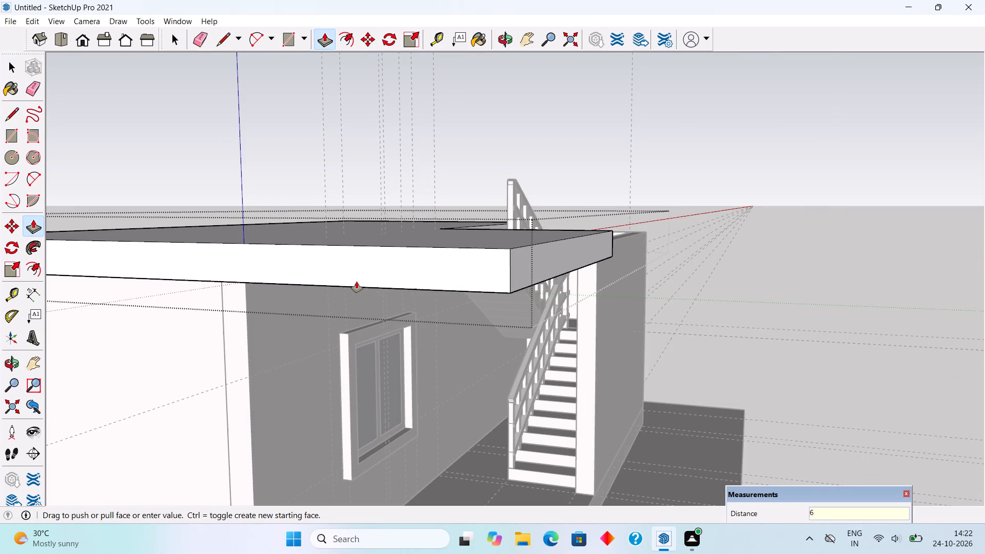
pyautogui.hotkey('shift', '"')
pyautogui.press('Return')
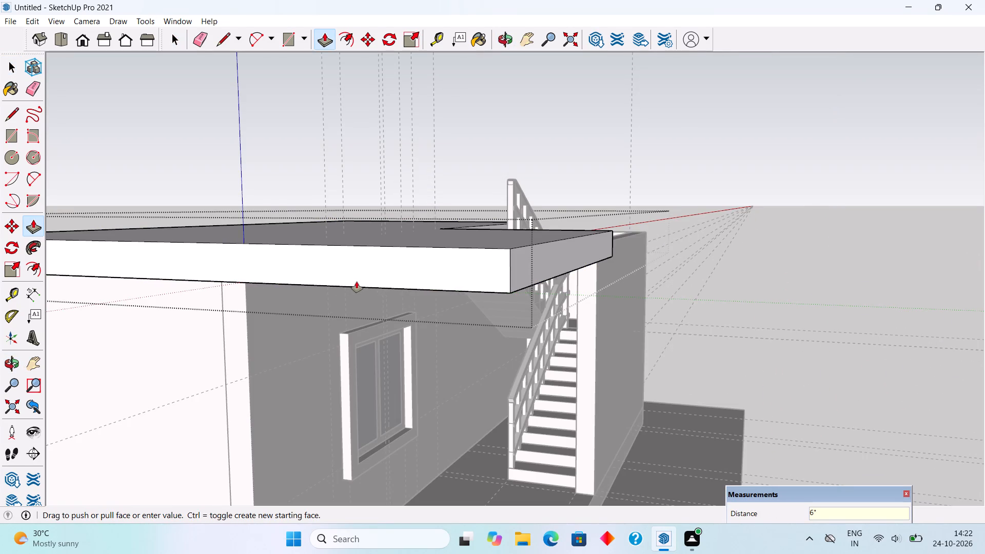
pyautogui.press('space')
pyautogui.scroll(-2, 357, 282)
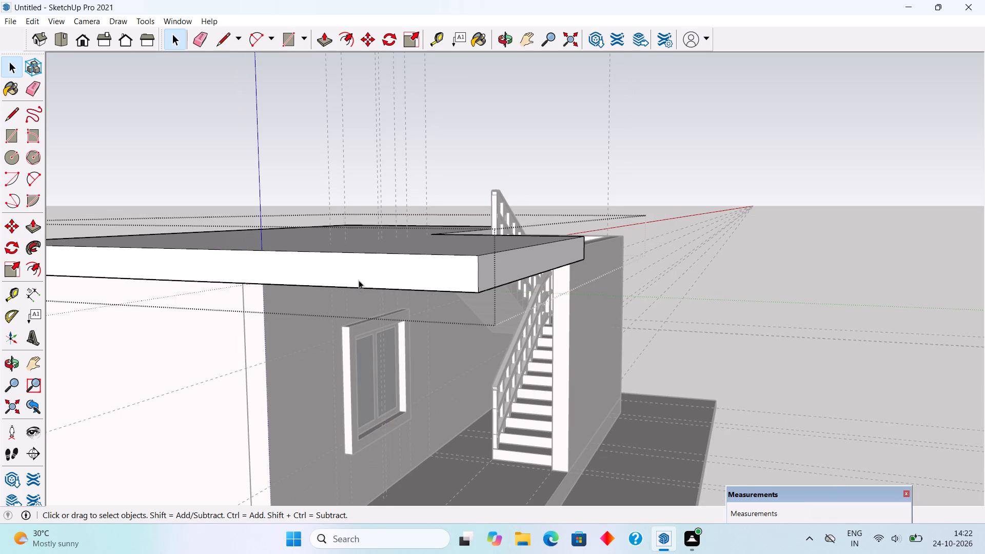
pyautogui.scroll(-2, 367, 269)
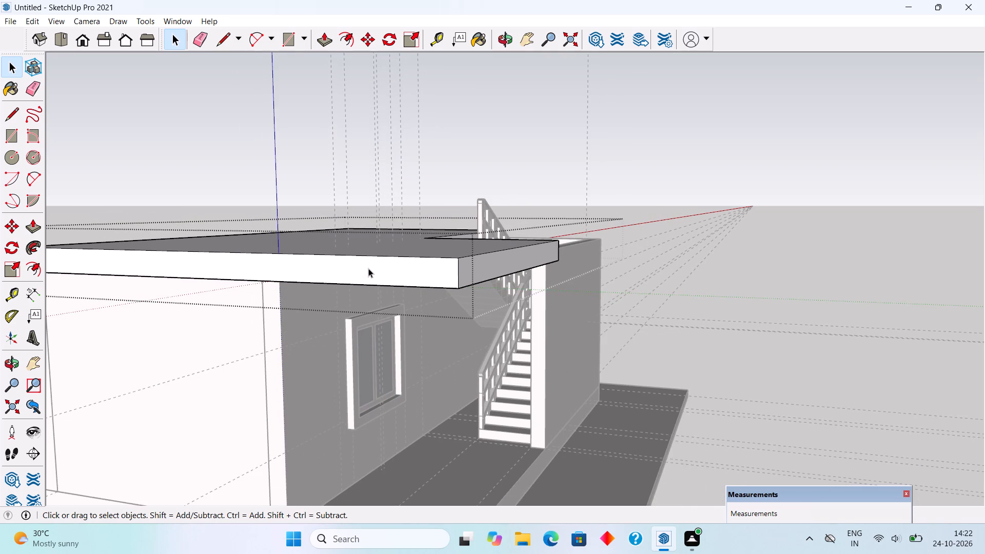
pyautogui.scroll(-2, 368, 268)
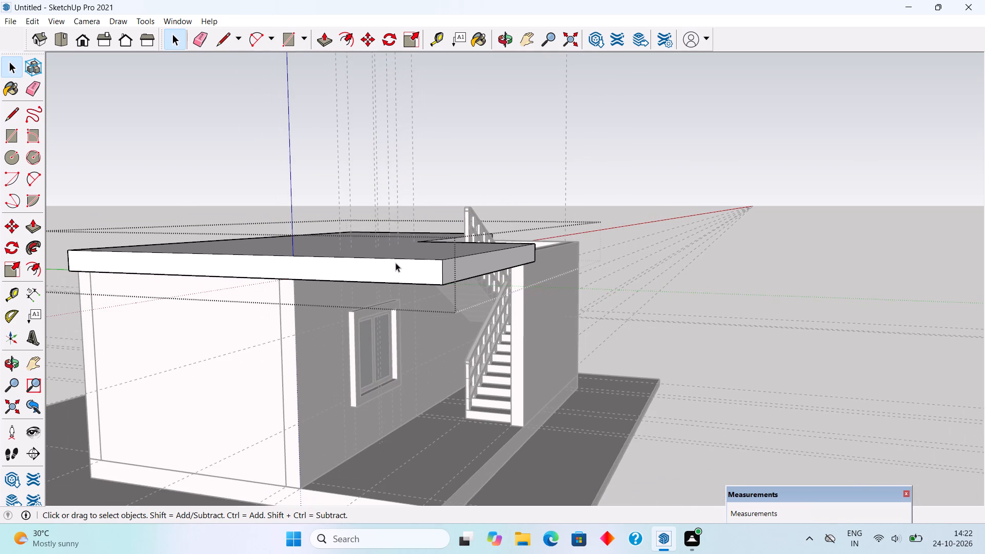
pyautogui.scroll(-3, 448, 234)
pyautogui.moveTo(449, 258); pyautogui.dragTo(373, 364, button='middle')
pyautogui.scroll(5, 407, 471)
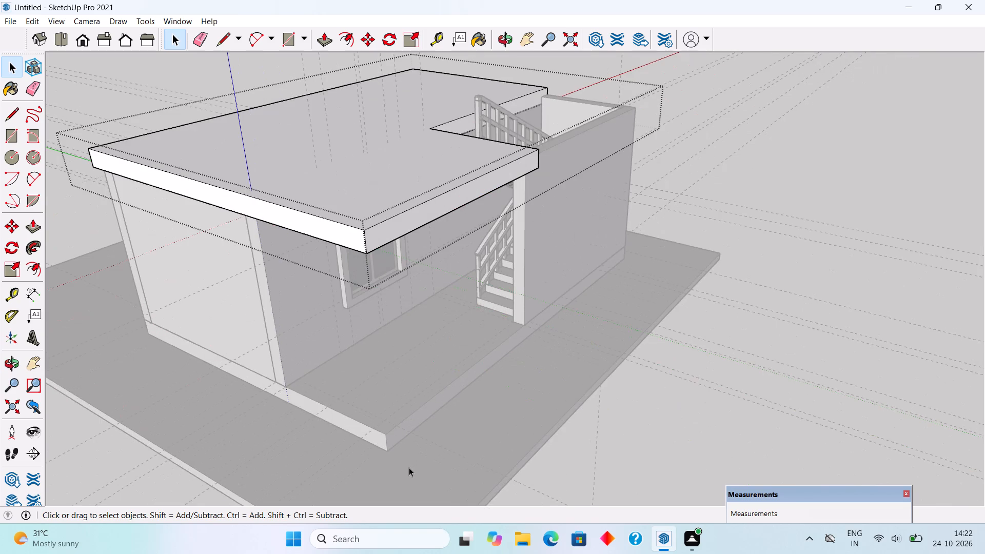
pyautogui.click(573, 442)
# Draw a 9" by 9" square on the porch floor at the plinth's outer corner.
pyautogui.scroll(6, 264, 456)
pyautogui.scroll(6, 473, 461)
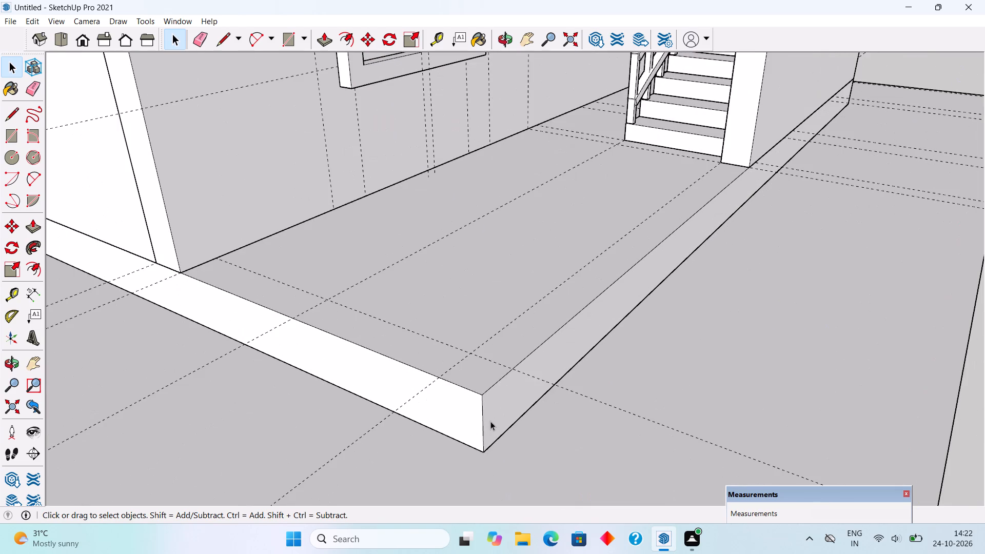
pyautogui.scroll(1, 479, 409)
pyautogui.press('r')
pyautogui.click(472, 349)
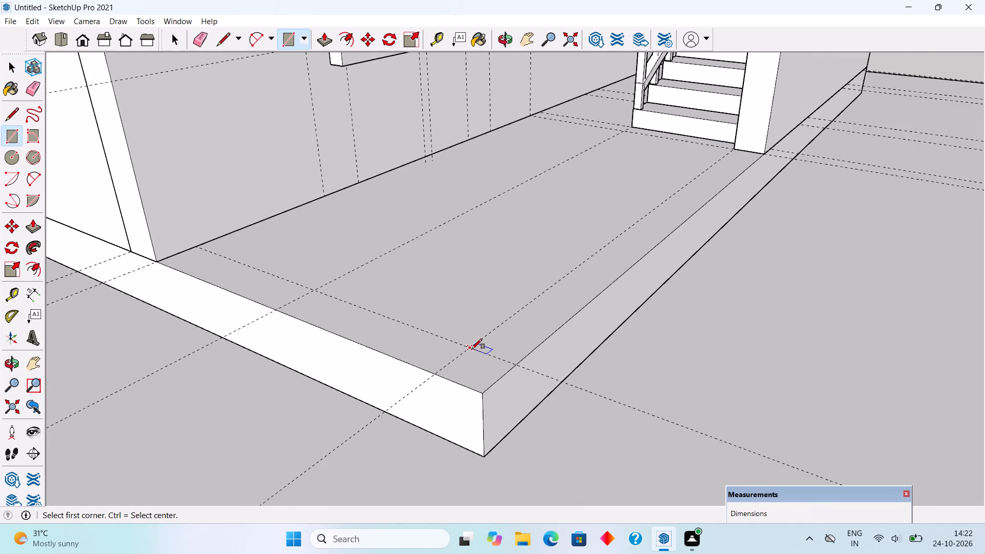
pyautogui.click(484, 398)
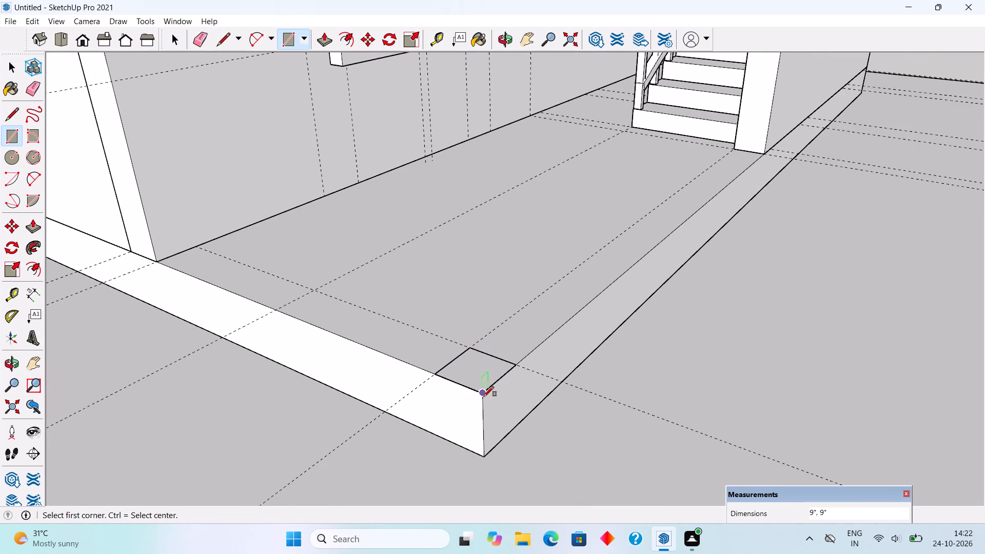
# Pull the corner square up 9' 6" to the roof slab's underside to form the porch column.
pyautogui.press('p')
pyautogui.click(478, 382)
pyautogui.scroll(-12, 478, 380)
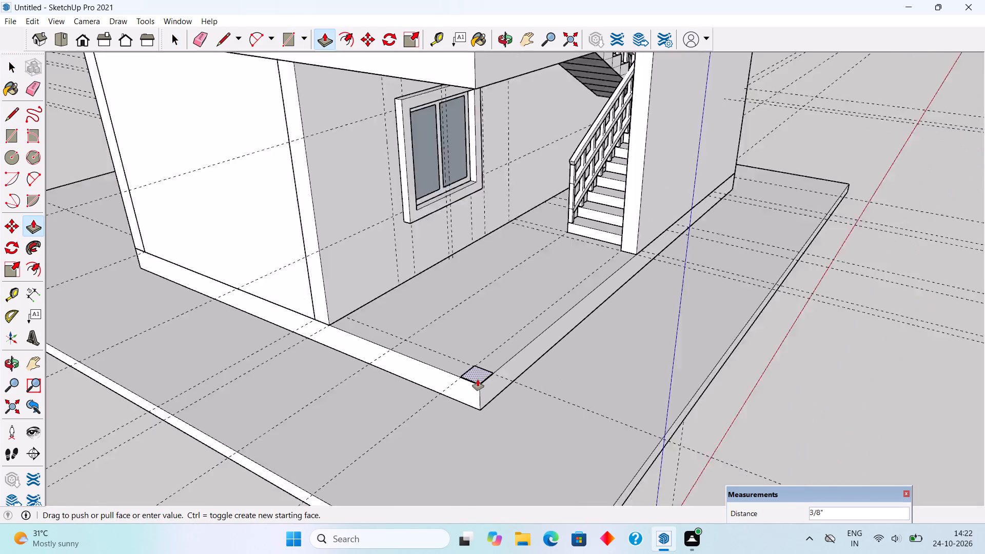
pyautogui.scroll(-2, 478, 380)
pyautogui.click(482, 196)
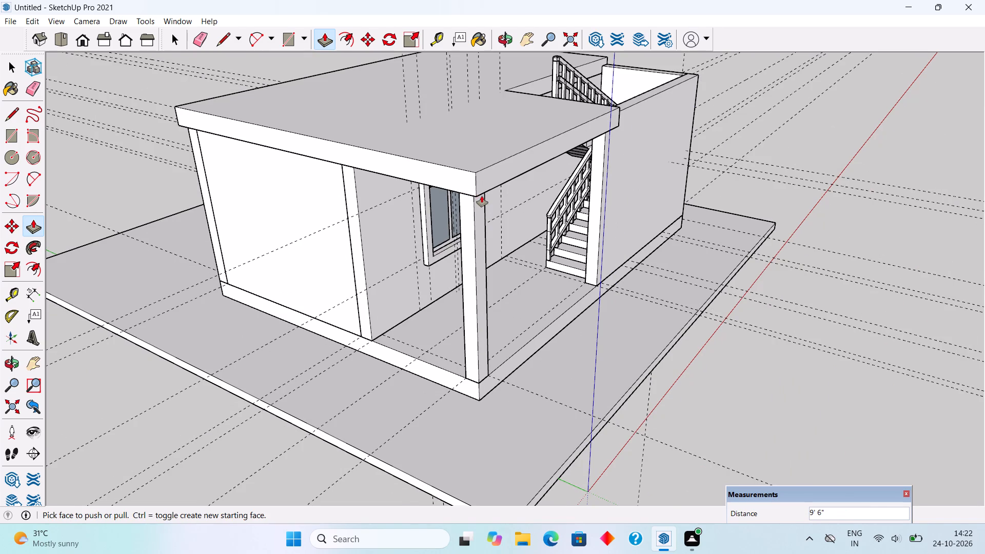
pyautogui.press('space')
# Place a guide 1.2' below the top edge of the porch column's face toward the house.
pyautogui.moveTo(472, 161); pyautogui.dragTo(488, 159, button='middle')
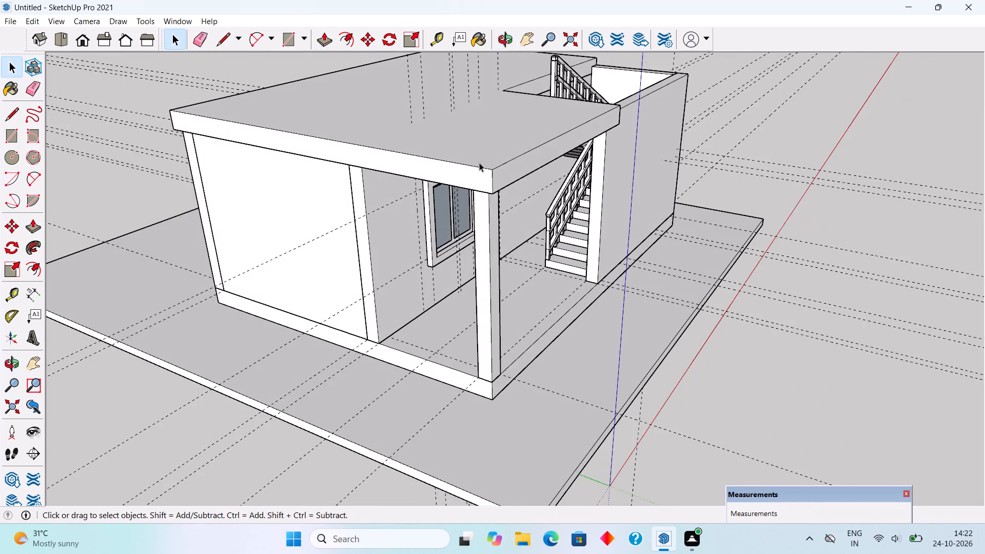
pyautogui.moveTo(449, 168); pyautogui.dragTo(659, 129, button='middle')
pyautogui.scroll(6, 647, 149)
pyautogui.moveTo(640, 125); pyautogui.dragTo(664, 81, button='middle')
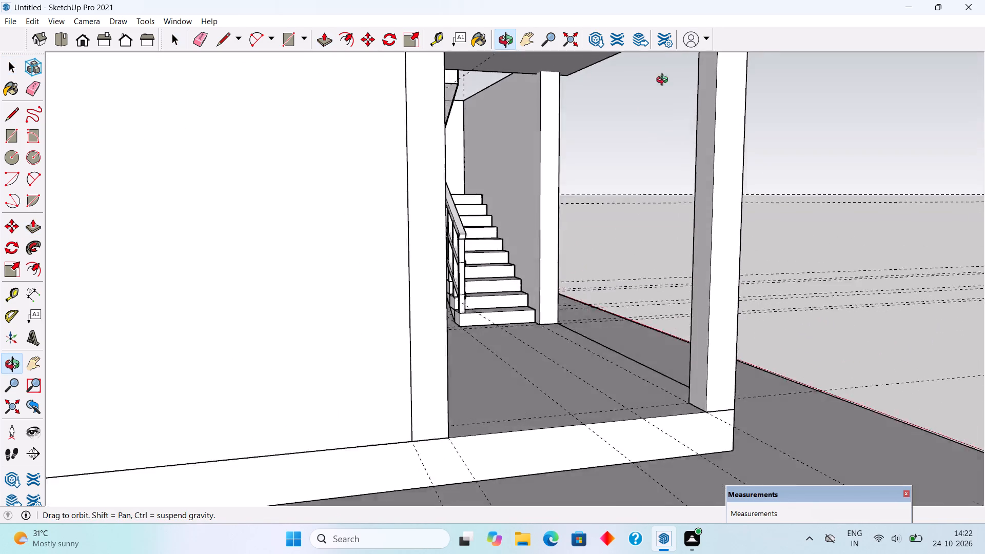
pyautogui.moveTo(664, 81); pyautogui.dragTo(629, 144, button='middle')
pyautogui.scroll(-7, 628, 144)
pyautogui.moveTo(645, 142); pyautogui.dragTo(657, 58, button='middle')
pyautogui.scroll(13, 641, 71)
pyautogui.press('t')
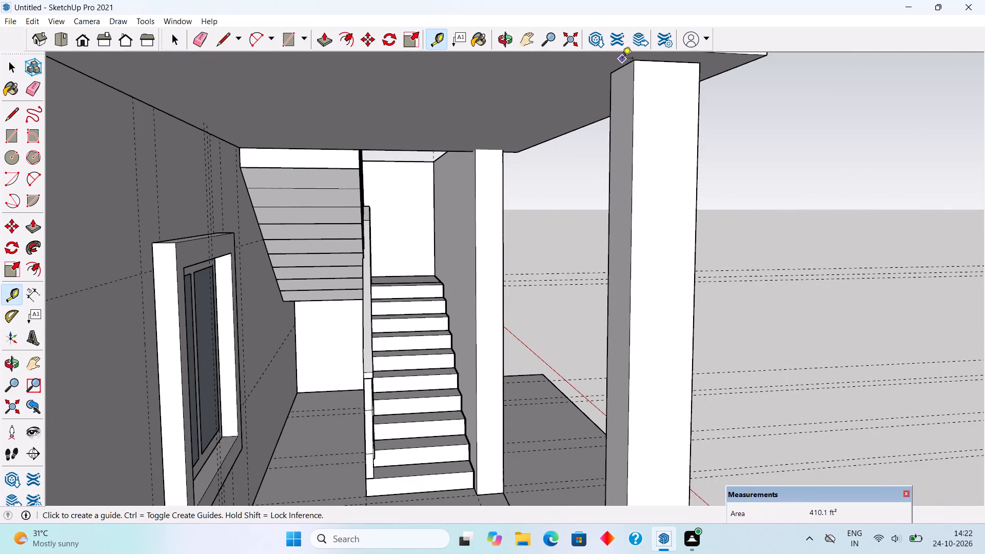
pyautogui.click(622, 64)
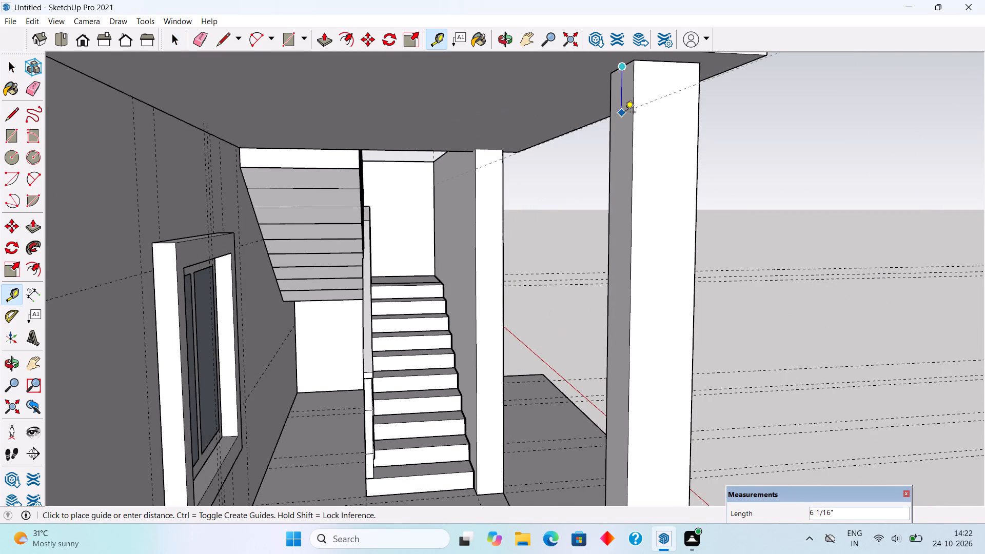
pyautogui.write("1.2'")
pyautogui.press('Return')
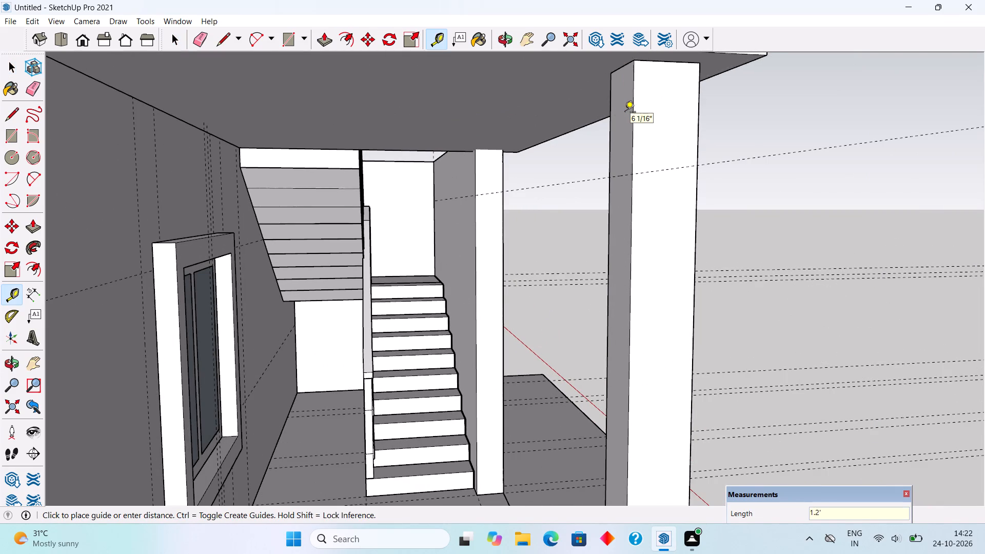
# Place another guide 10" below the top edge of the porch column's face toward the house.
pyautogui.moveTo(627, 188); pyautogui.dragTo(536, 211, button='middle')
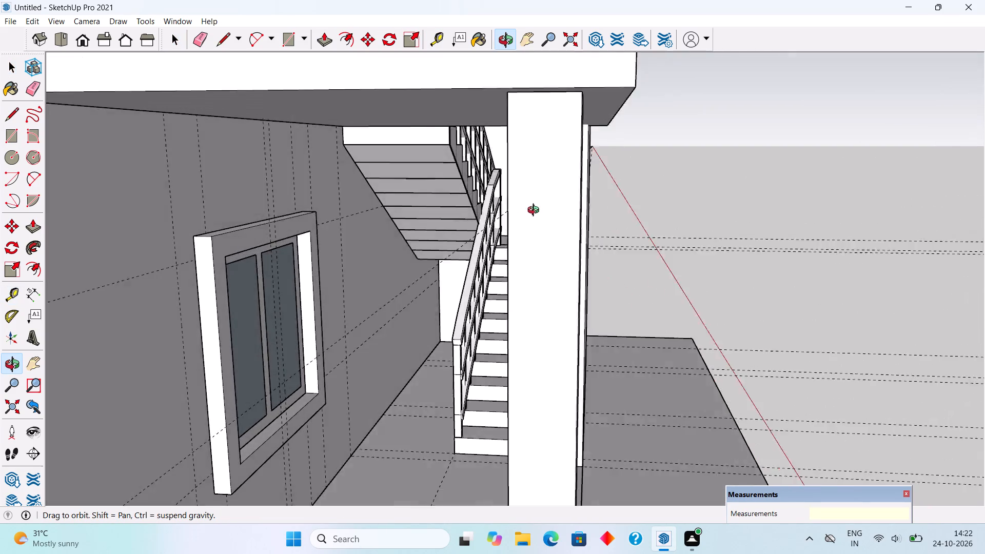
pyautogui.moveTo(536, 211); pyautogui.dragTo(701, 211, button='middle')
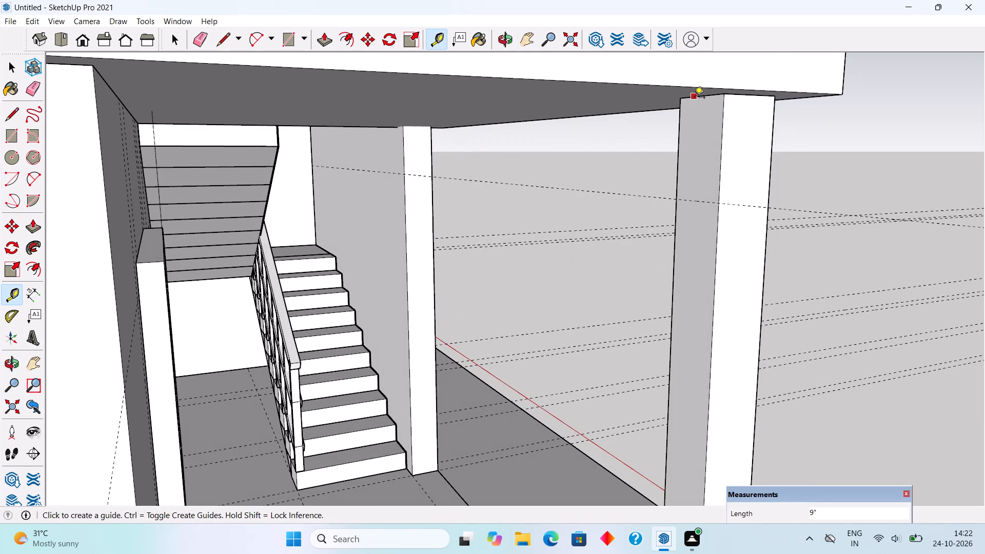
pyautogui.click(694, 98)
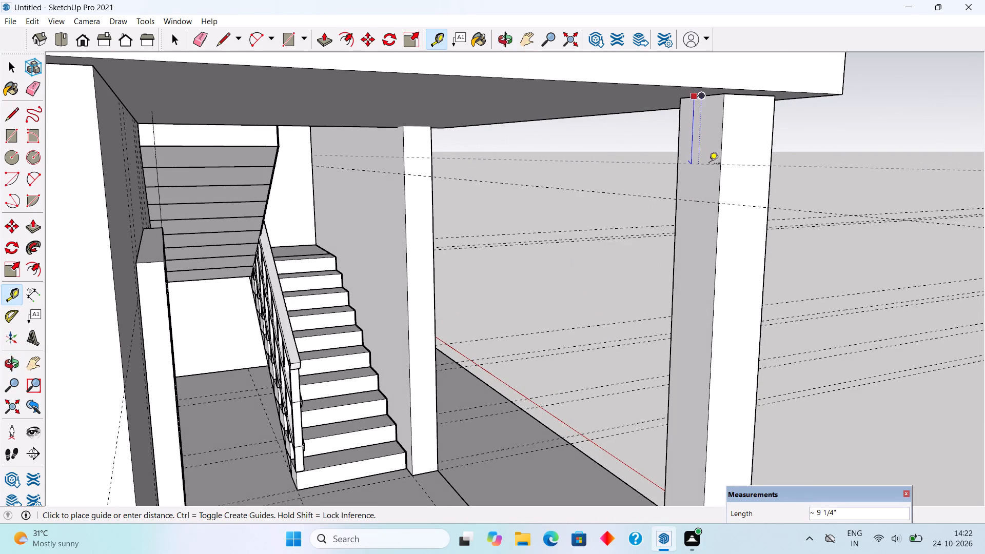
pyautogui.write('10')
pyautogui.hotkey('shift', '"')
pyautogui.press('Return')
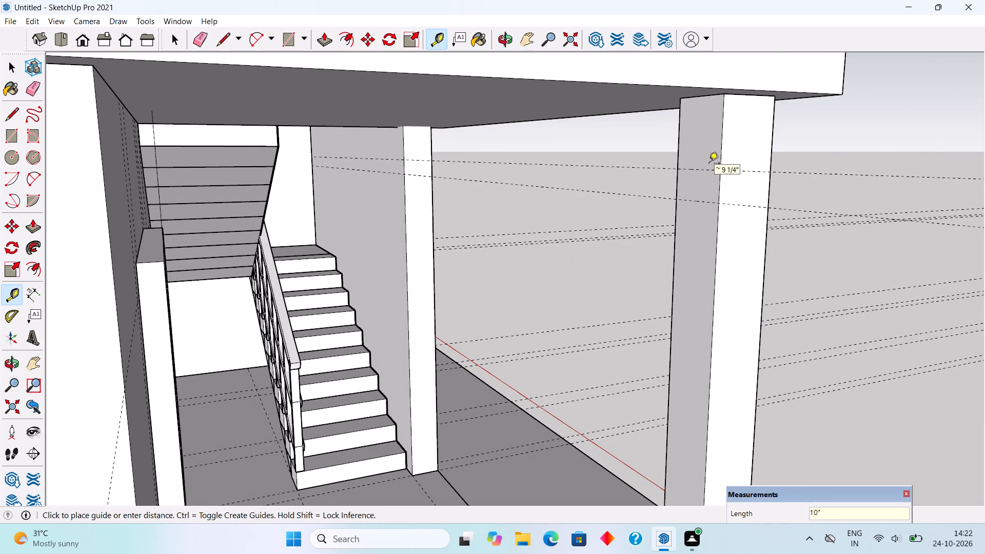
# Draw a 9" line across the column's house-side face along the 10" guide.
pyautogui.press('l')
pyautogui.click(675, 168)
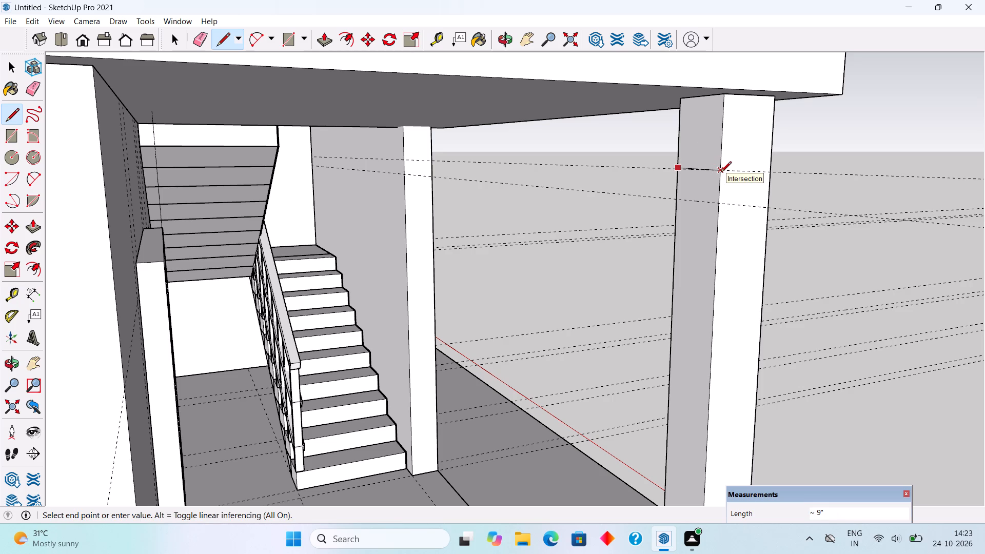
pyautogui.press('l')
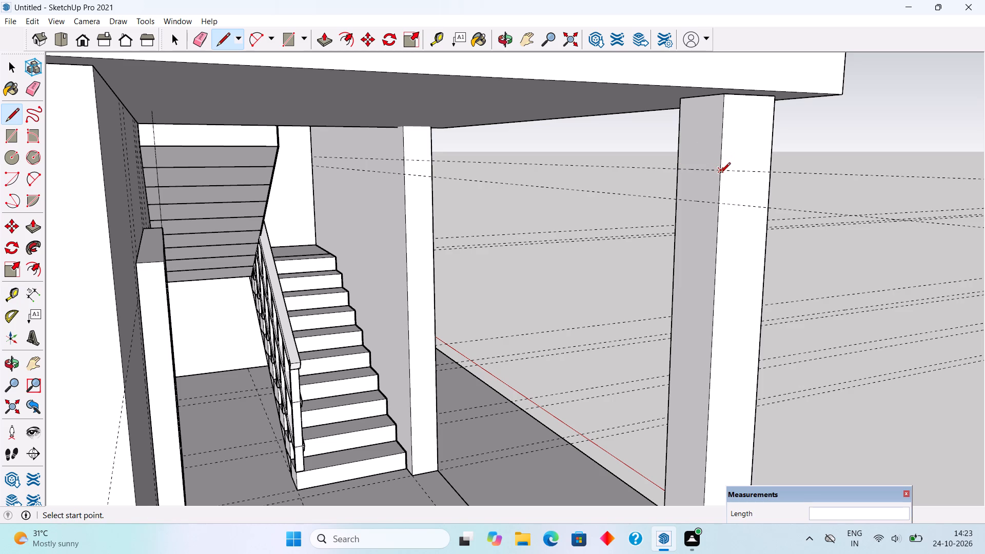
pyautogui.click(720, 174)
pyautogui.click(678, 169)
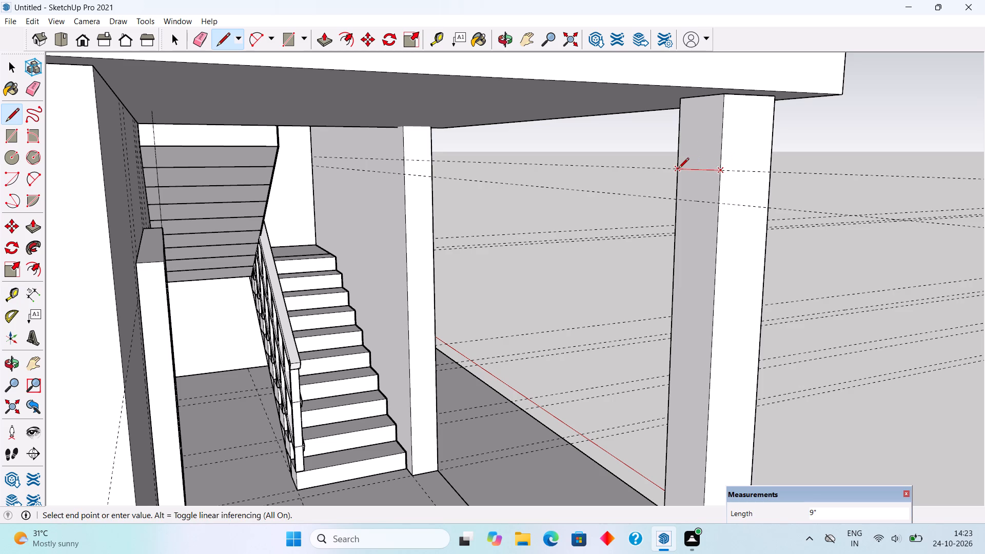
# Pull the upper portion of the column's face across to the house wall to form a beam under the slab.
pyautogui.press('p')
pyautogui.click(687, 148)
pyautogui.scroll(-4, 555, 206)
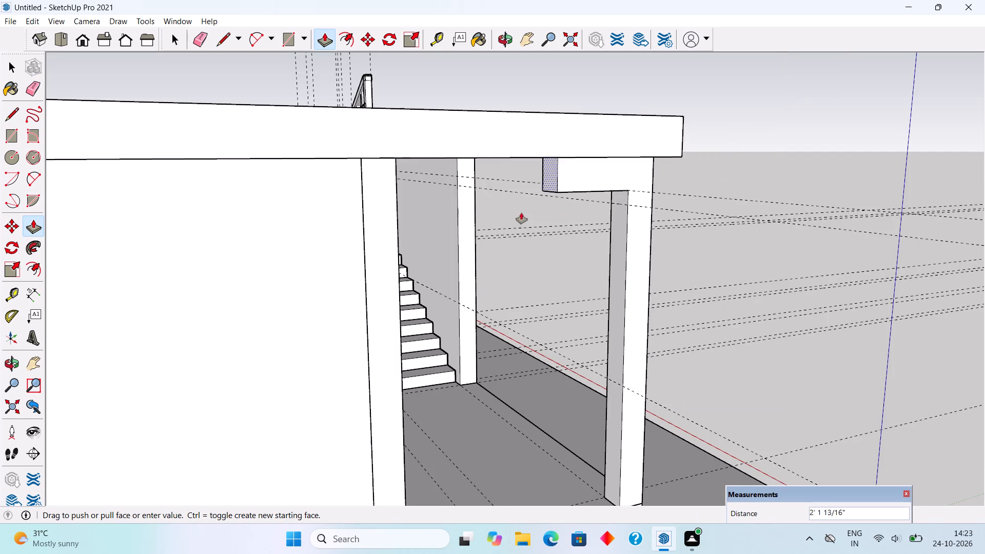
pyautogui.click(394, 172)
pyautogui.press('space')
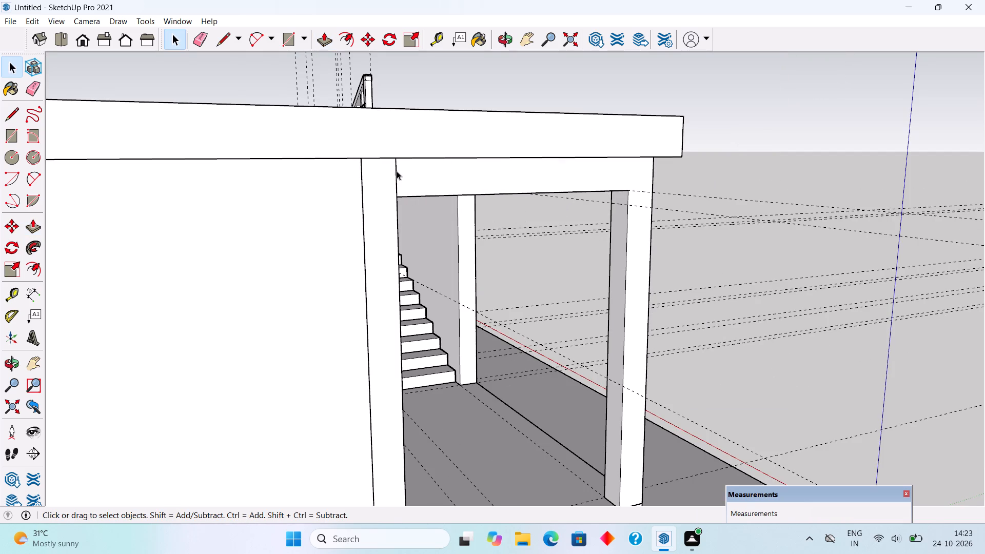
# Select the connected porch column and beam and make them a group.
pyautogui.tripleClick(471, 185)
pyautogui.rightClick(471, 185)
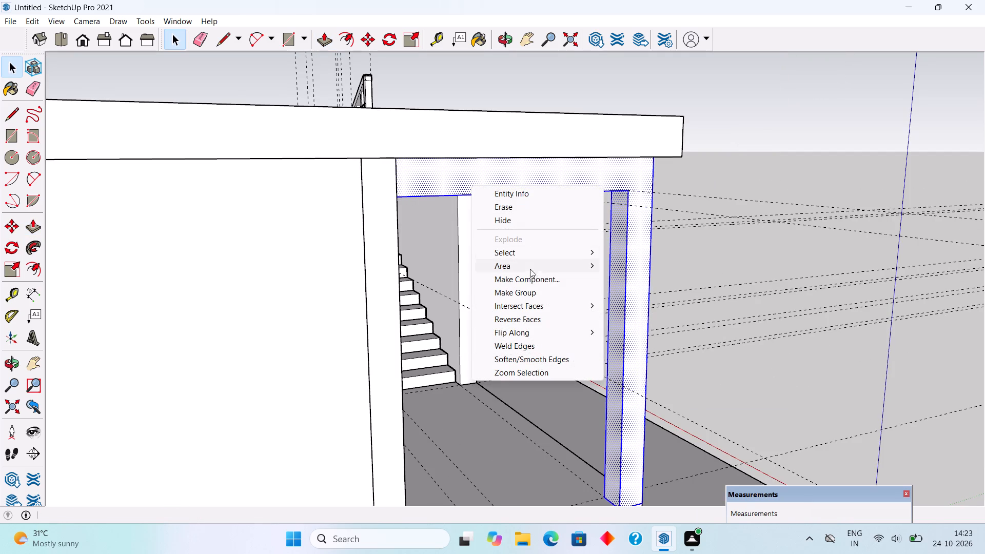
pyautogui.click(545, 295)
pyautogui.click(680, 266)
# Examine the porch column, beam and roof overhang from the front and corner of the house.
pyautogui.scroll(-1, 686, 242)
pyautogui.moveTo(668, 231); pyautogui.dragTo(97, 154, button='middle')
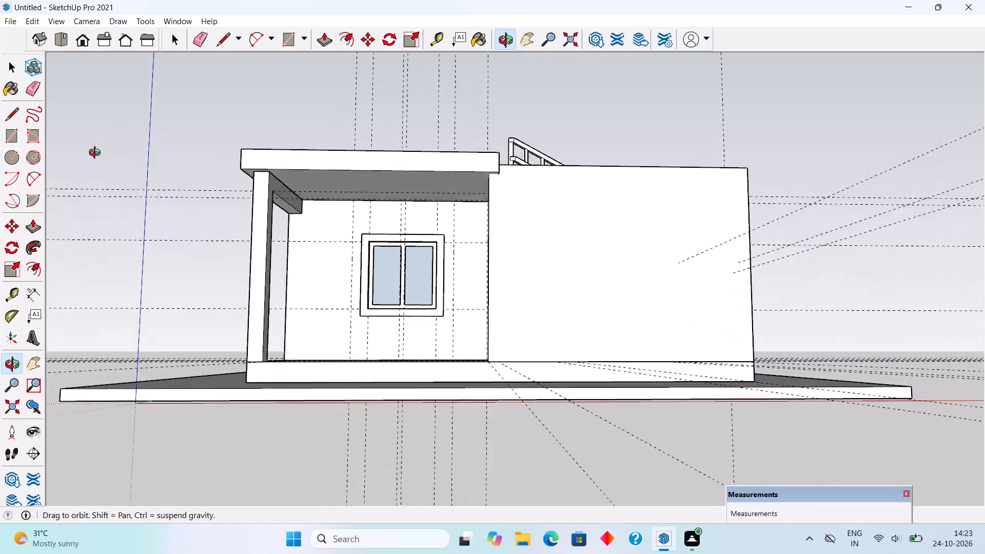
pyautogui.moveTo(97, 154); pyautogui.dragTo(125, 201, button='middle')
pyautogui.click(157, 126)
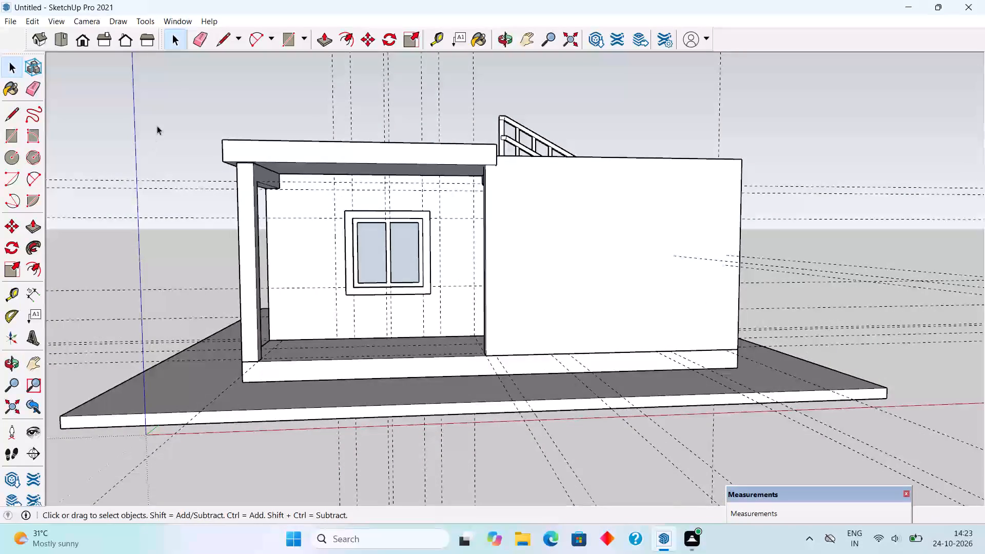
pyautogui.scroll(1, 285, 195)
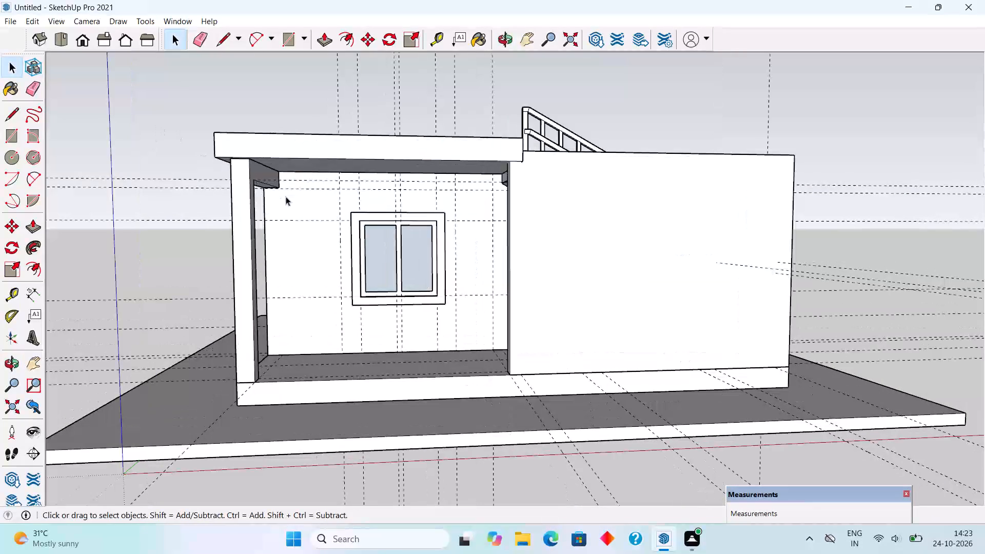
pyautogui.moveTo(274, 181); pyautogui.dragTo(156, 248, button='middle')
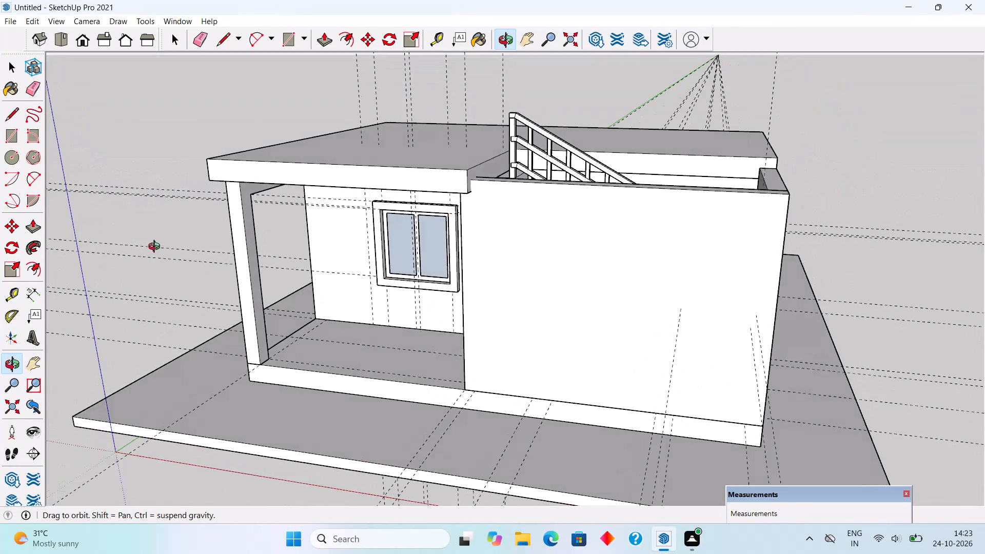
pyautogui.moveTo(156, 248); pyautogui.dragTo(501, 214, button='middle')
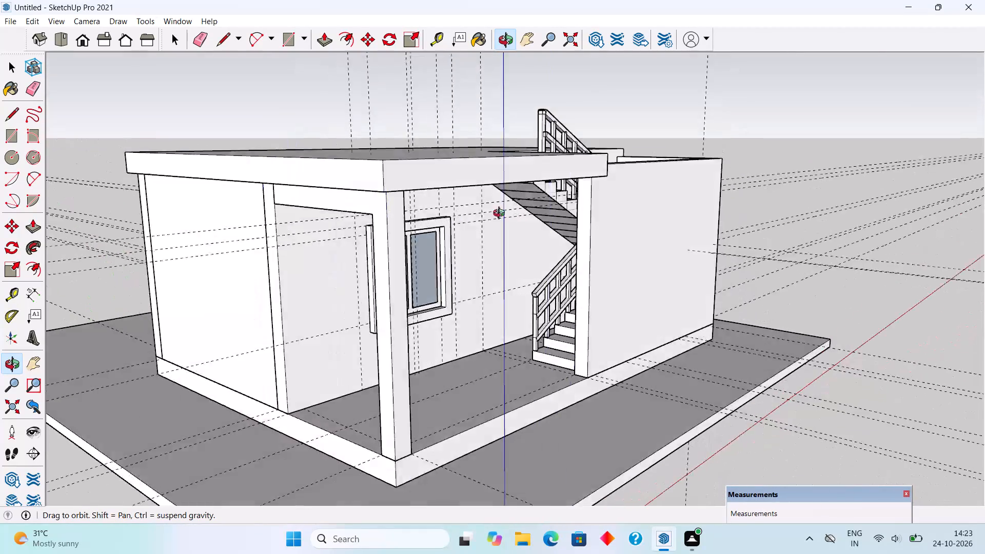
pyautogui.moveTo(501, 214); pyautogui.dragTo(290, 252, button='middle')
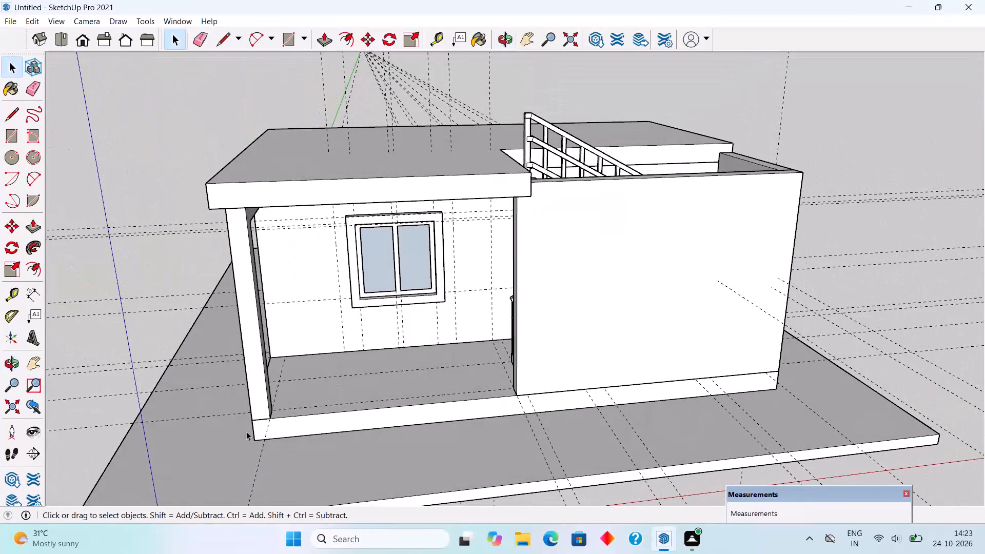
pyautogui.moveTo(257, 399); pyautogui.dragTo(240, 345, button='middle')
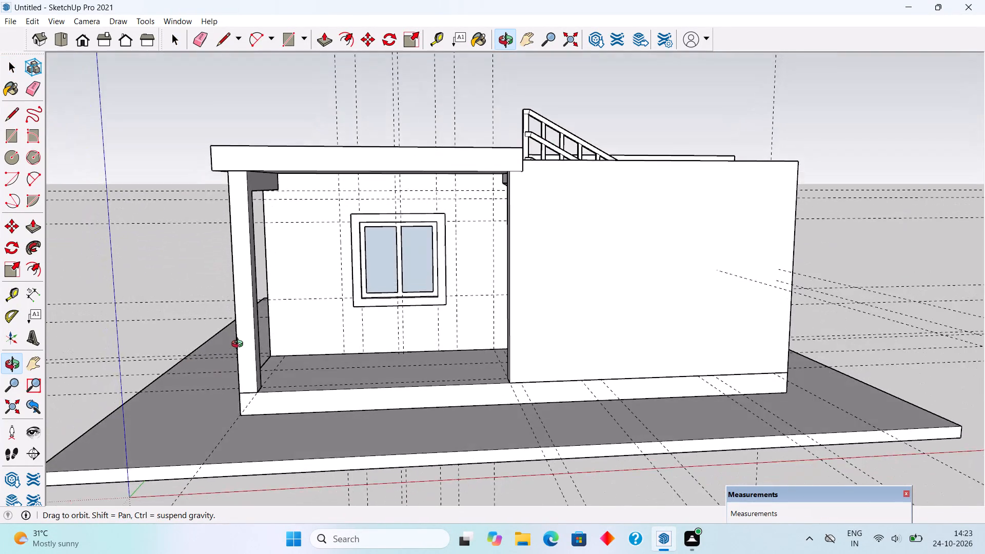
# Examine the porch, roof overhang and staircase wall from the front and the column corner of the house.
pyautogui.moveTo(240, 345); pyautogui.dragTo(241, 328, button='middle')
pyautogui.scroll(-1, 241, 328)
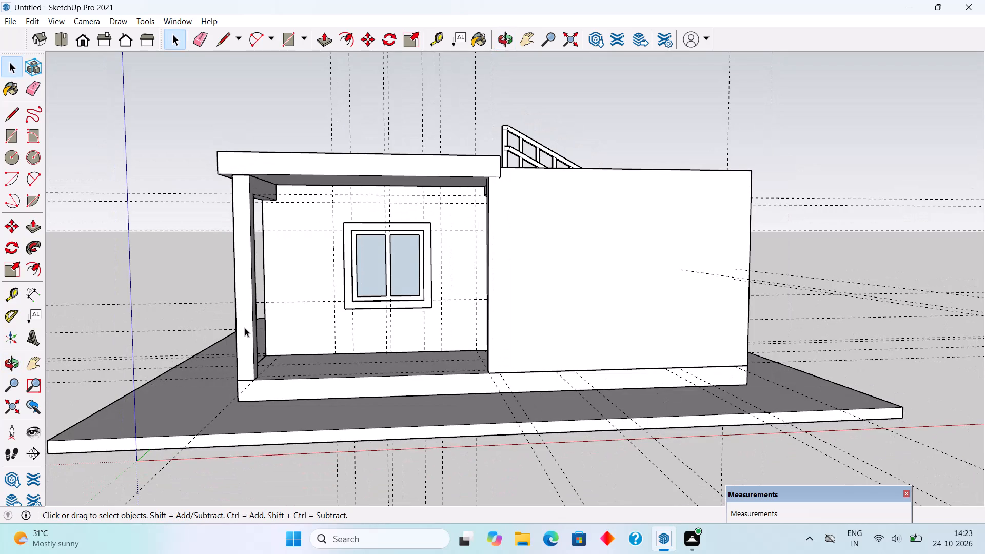
pyautogui.scroll(-5, 246, 329)
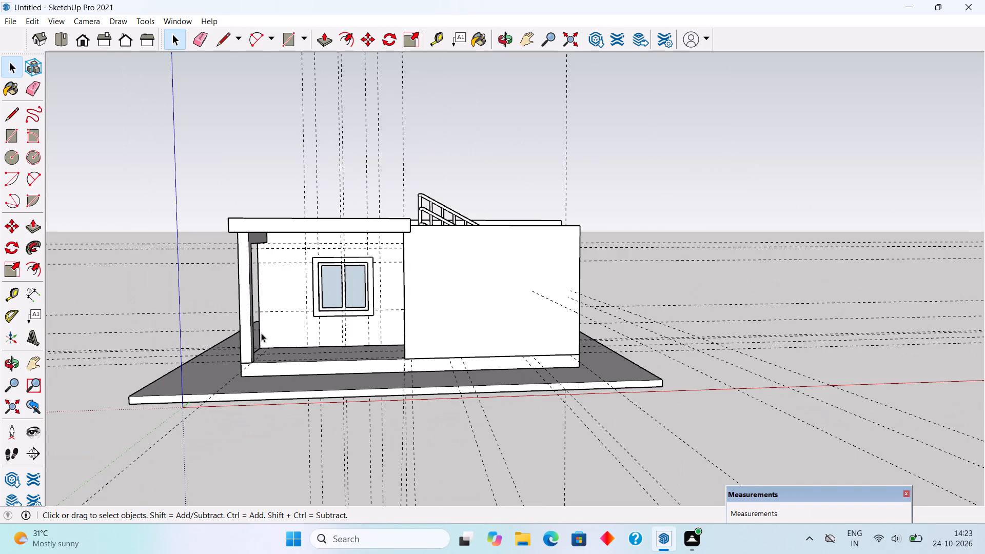
pyautogui.scroll(-1, 261, 333)
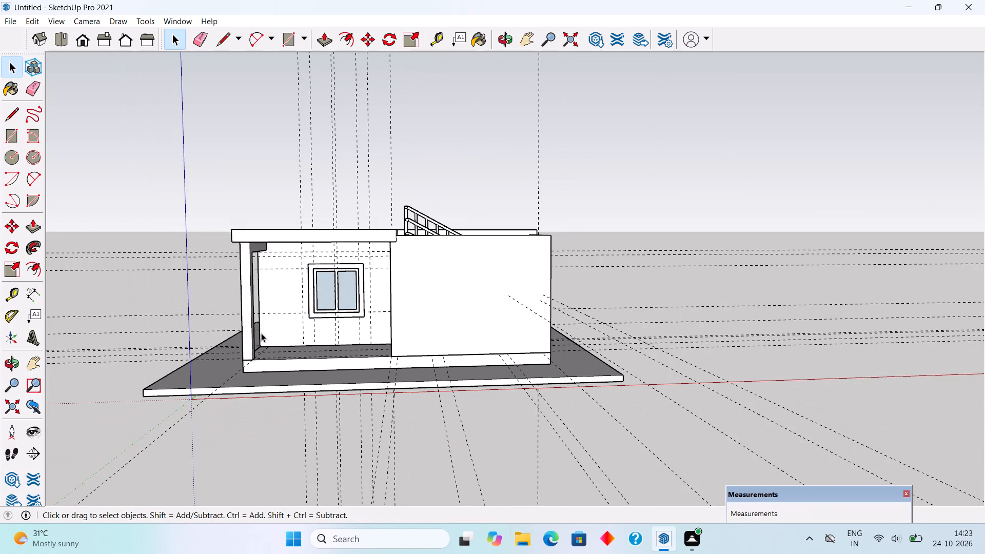
pyautogui.scroll(-2, 261, 333)
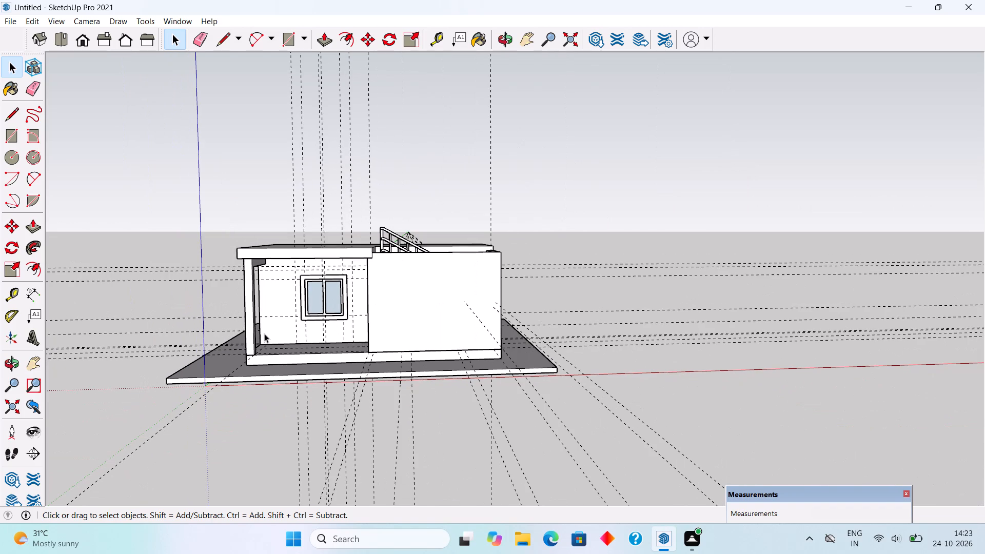
pyautogui.scroll(-1, 266, 333)
pyautogui.scroll(7, 264, 335)
pyautogui.moveTo(251, 299); pyautogui.dragTo(390, 281, button='middle')
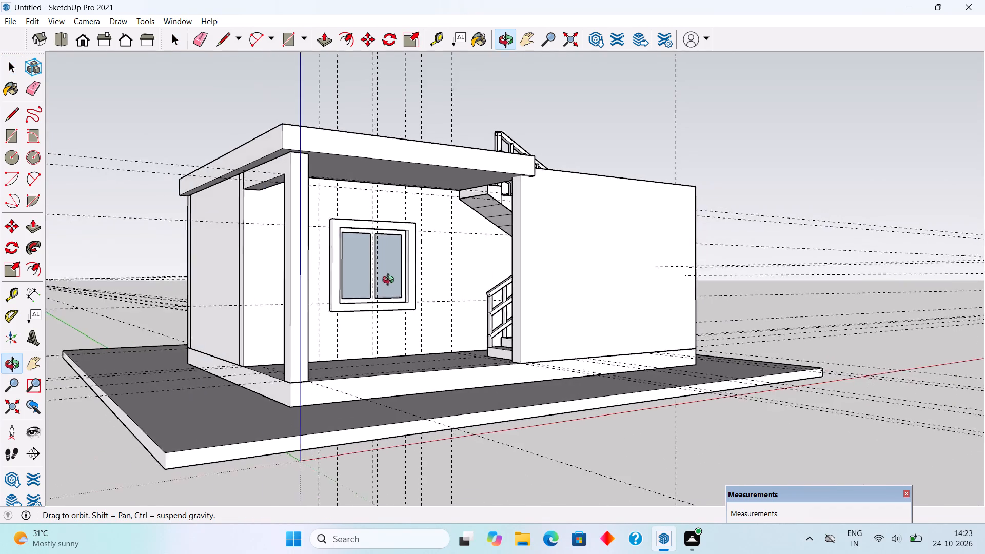
pyautogui.moveTo(390, 281); pyautogui.dragTo(345, 313, button='middle')
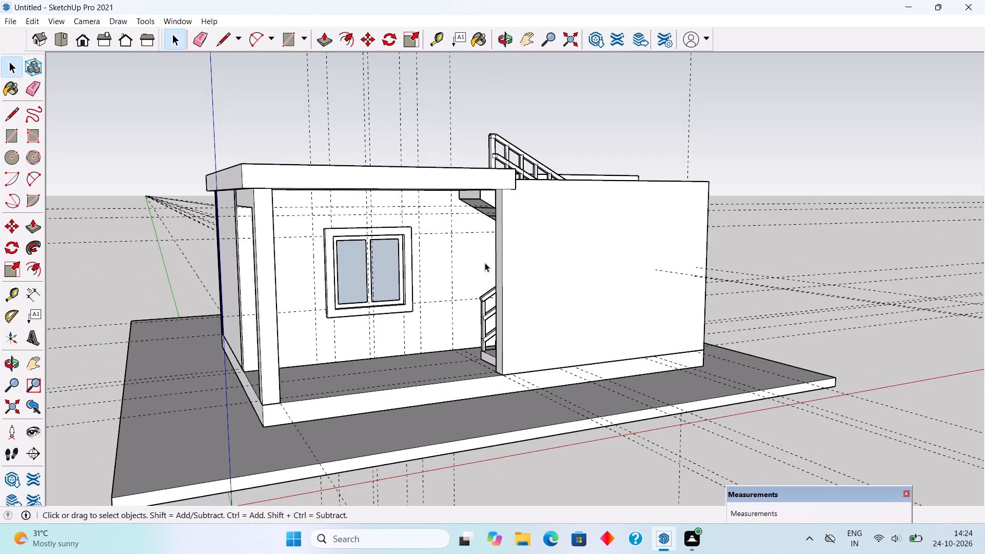
# Push/Pull the porch-side end face of the front staircase wall outward by 3".
pyautogui.moveTo(482, 262); pyautogui.dragTo(507, 227, button='middle')
pyautogui.scroll(6, 507, 227)
pyautogui.tripleClick(526, 193)
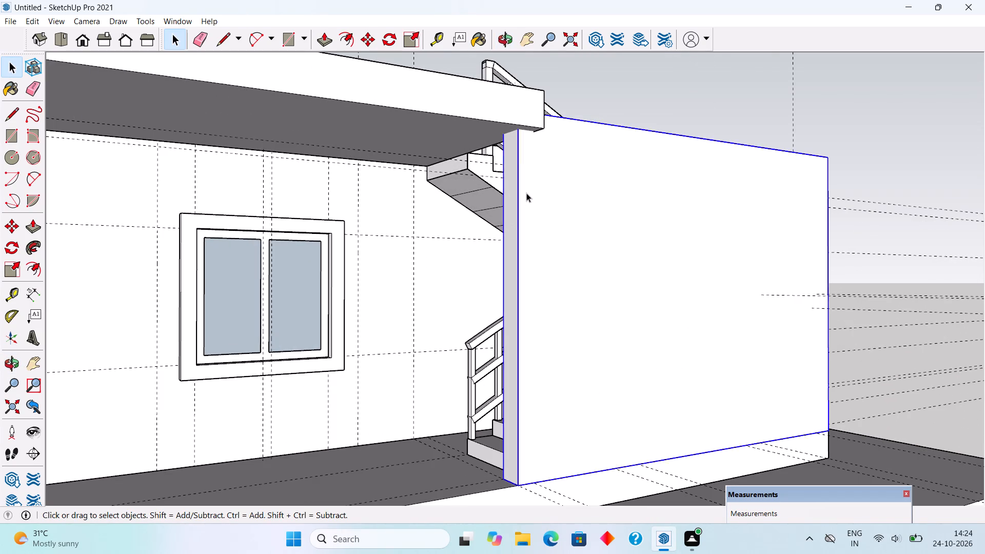
pyautogui.press('p')
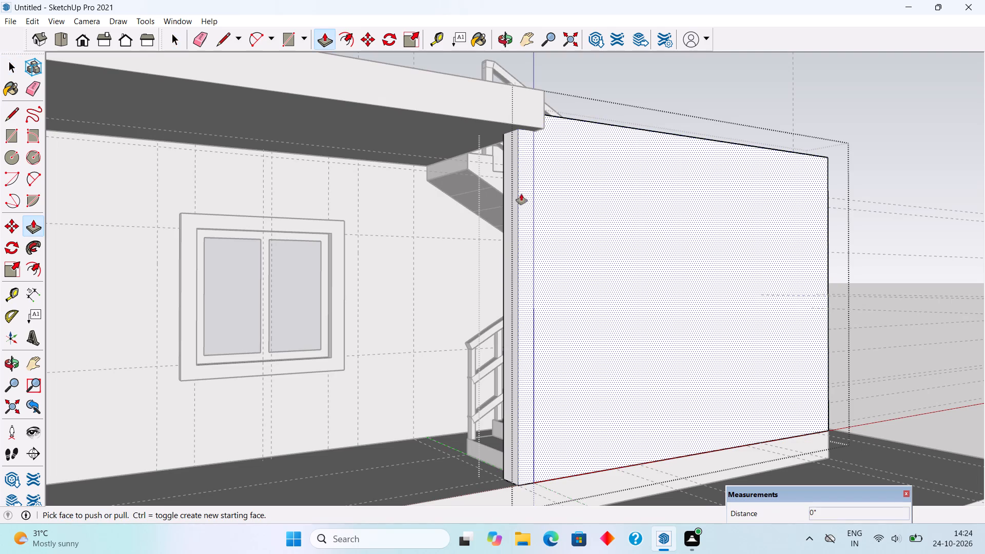
pyautogui.click(515, 201)
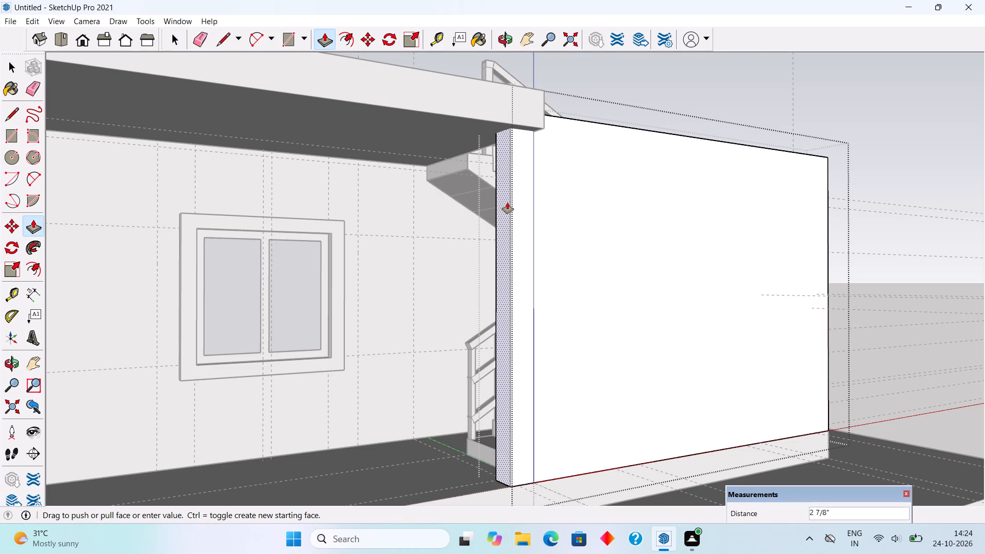
pyautogui.write('3"')
pyautogui.press('Return')
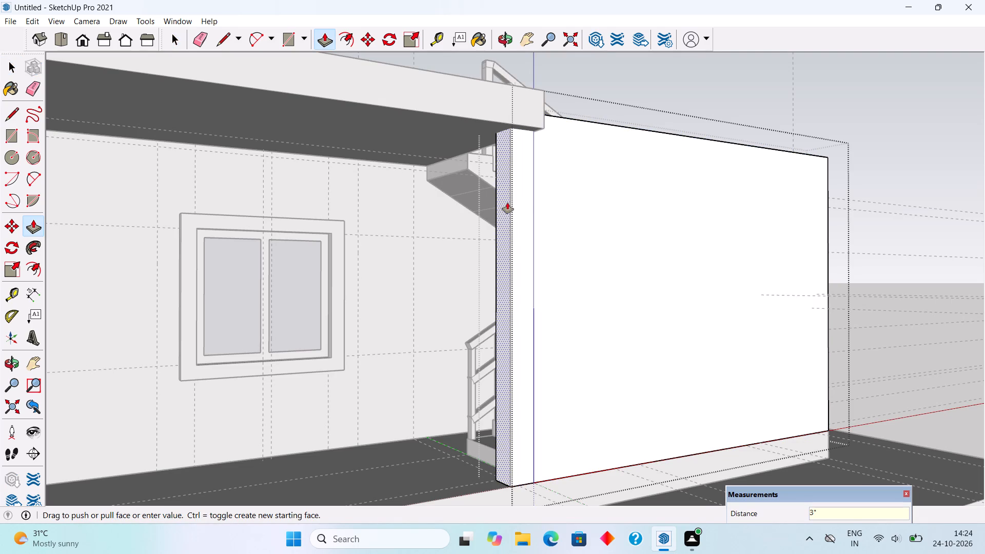
pyautogui.press('space')
pyautogui.click(604, 57)
# Examine the front staircase wall, its junction with the roof slab and the stair opening from above and both sides.
pyautogui.moveTo(593, 83); pyautogui.dragTo(410, 176, button='middle')
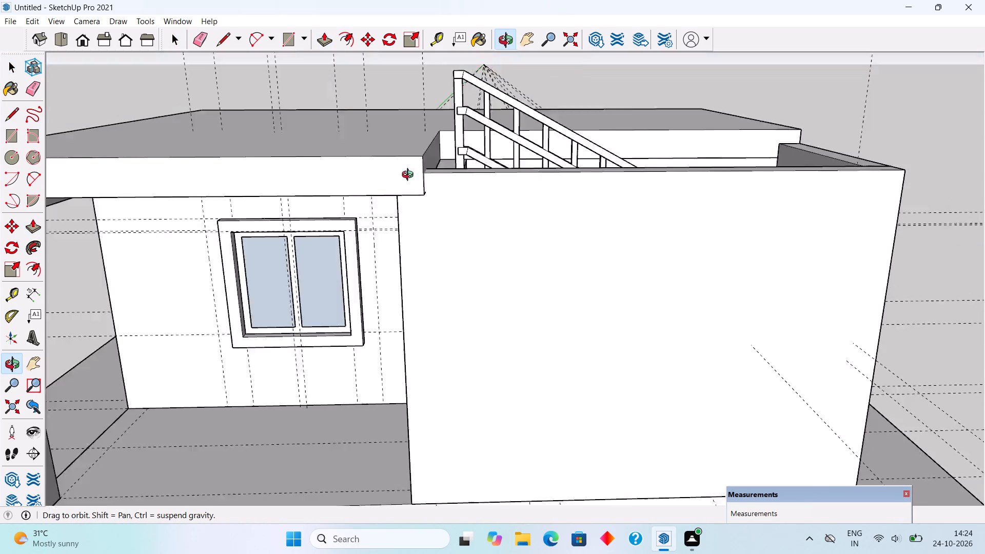
pyautogui.moveTo(410, 176); pyautogui.dragTo(332, 140, button='middle')
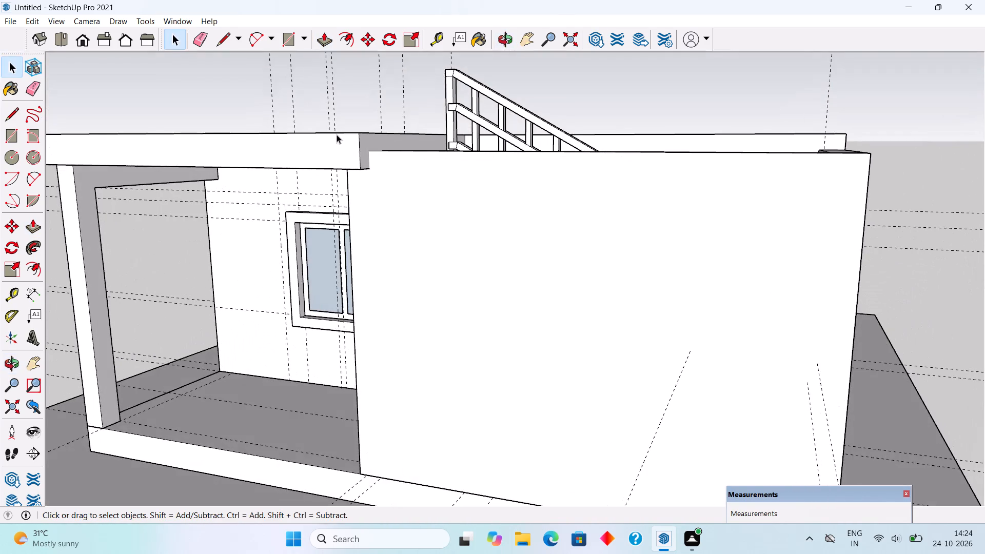
pyautogui.moveTo(344, 153); pyautogui.dragTo(444, 214, button='middle')
pyautogui.scroll(-4, 444, 214)
pyautogui.scroll(-5, 411, 170)
pyautogui.moveTo(412, 190); pyautogui.dragTo(436, 265, button='middle')
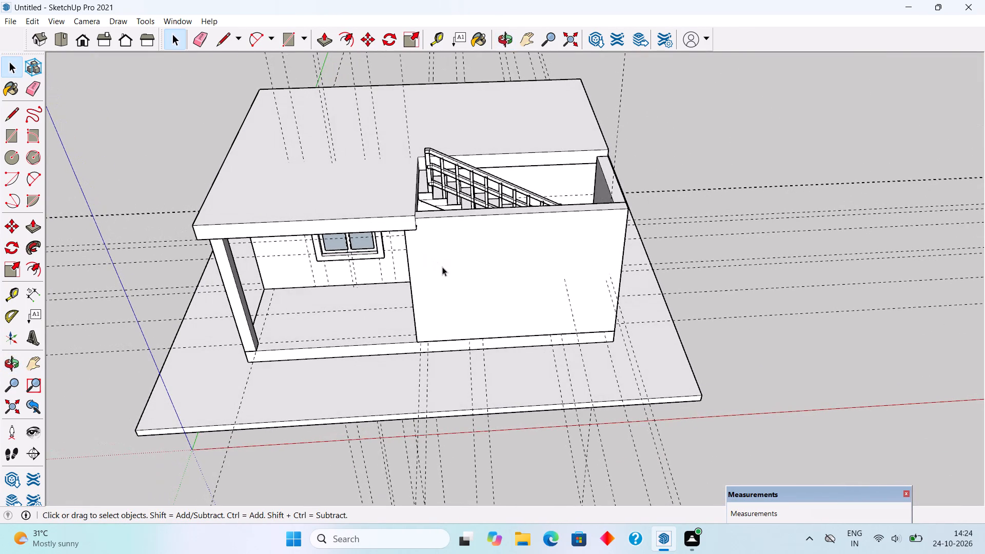
pyautogui.moveTo(440, 247); pyautogui.dragTo(352, 240, button='middle')
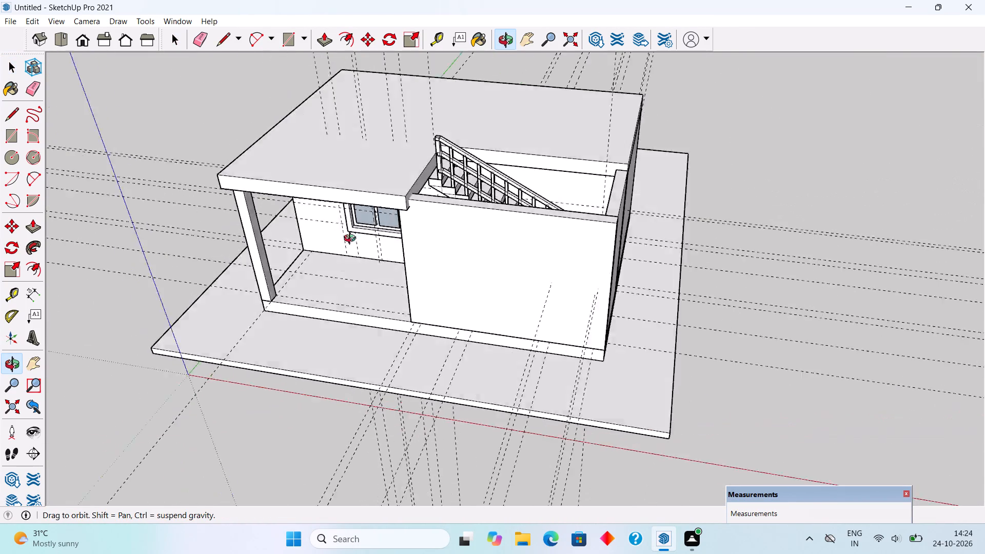
pyautogui.moveTo(352, 240); pyautogui.dragTo(606, 210, button='middle')
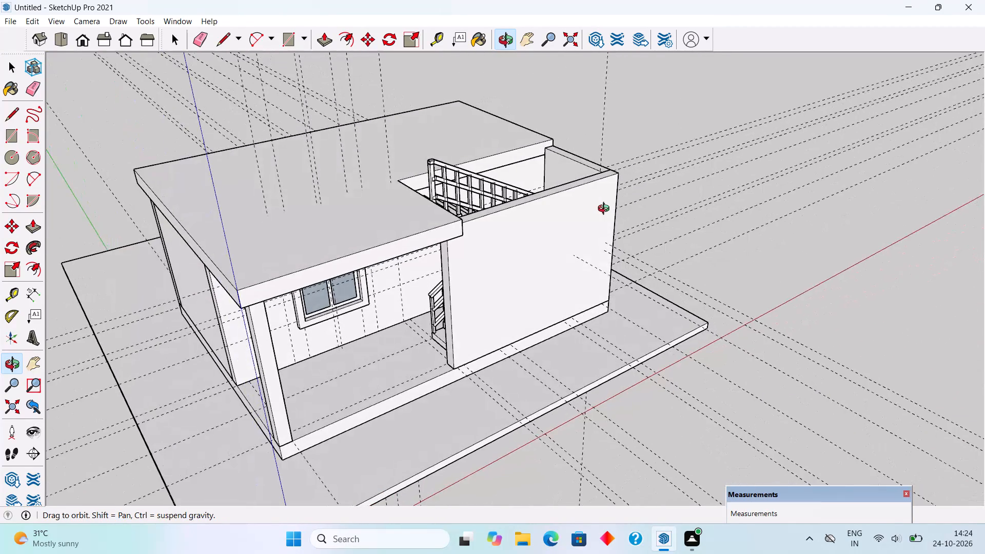
pyautogui.moveTo(606, 210); pyautogui.dragTo(480, 189, button='middle')
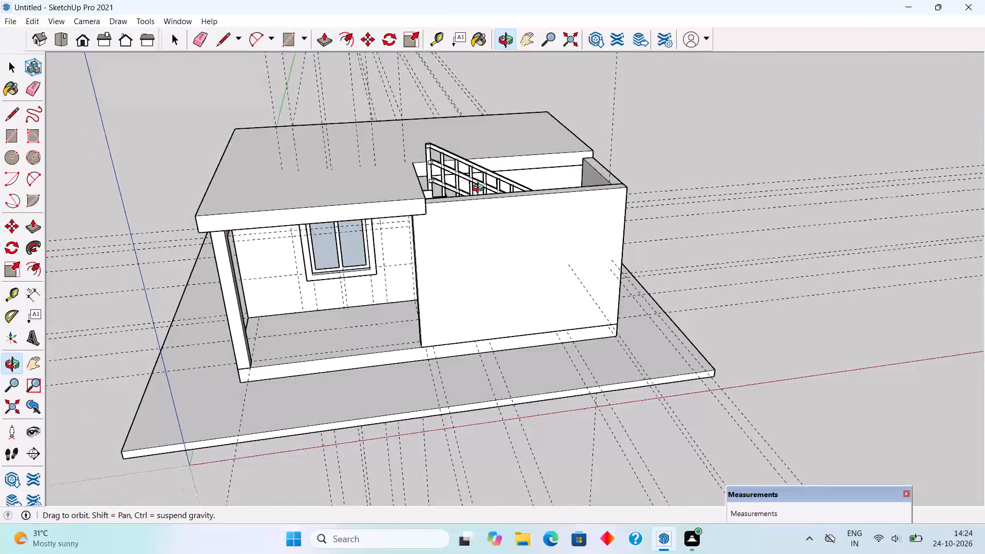
pyautogui.moveTo(480, 189); pyautogui.dragTo(476, 189, button='middle')
pyautogui.scroll(1, 476, 189)
pyautogui.moveTo(522, 228); pyautogui.dragTo(363, 205, button='middle')
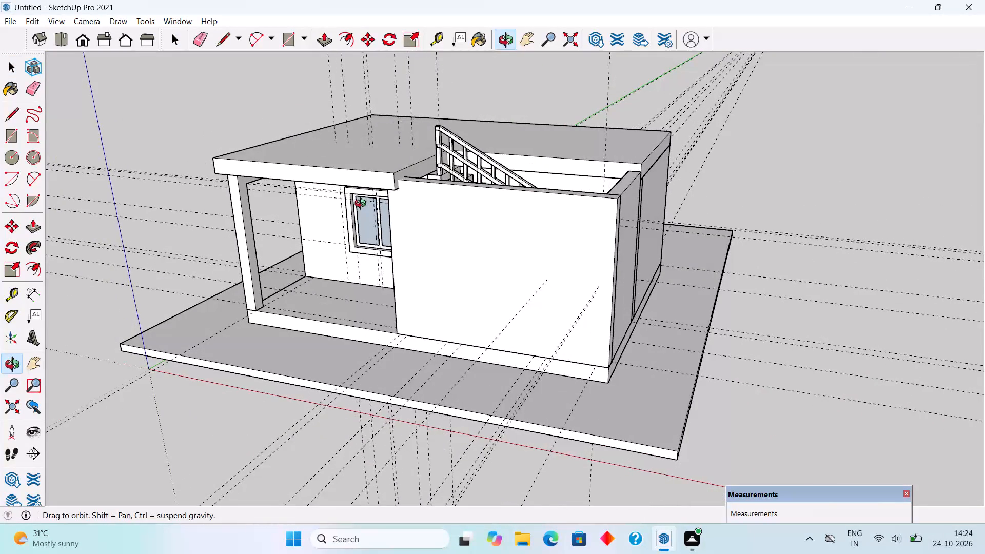
pyautogui.moveTo(363, 205); pyautogui.dragTo(316, 199, button='middle')
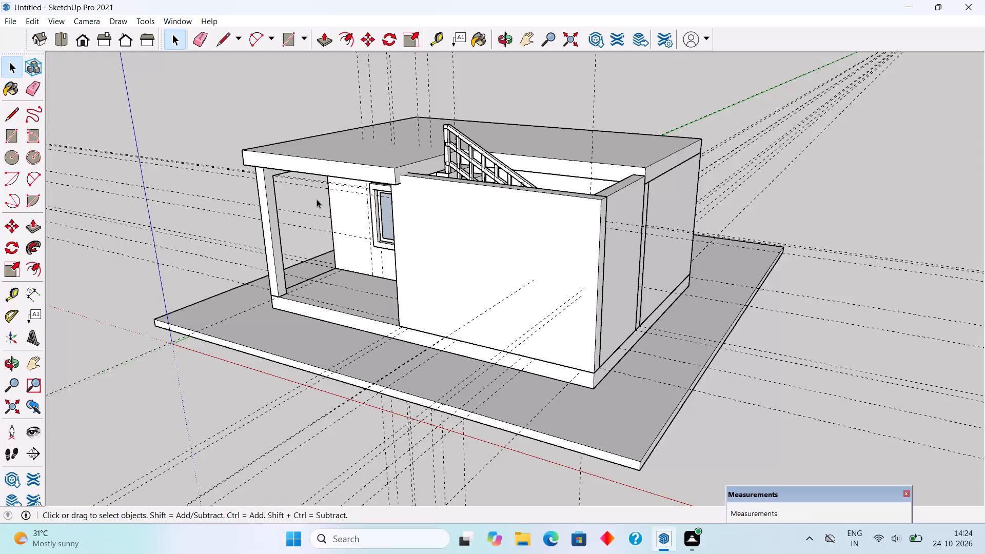
# Push/Pull the top face of the front staircase wall up by 10' and leave the wall group.
pyautogui.moveTo(447, 222); pyautogui.dragTo(456, 317, button='middle')
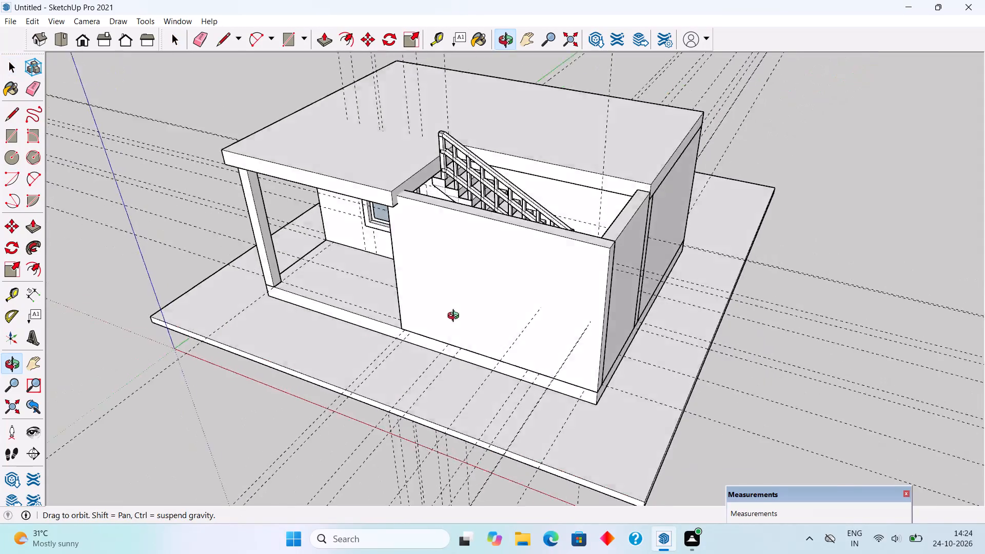
pyautogui.moveTo(456, 317); pyautogui.dragTo(411, 405, button='middle')
pyautogui.scroll(5, 474, 272)
pyautogui.tripleClick(481, 262)
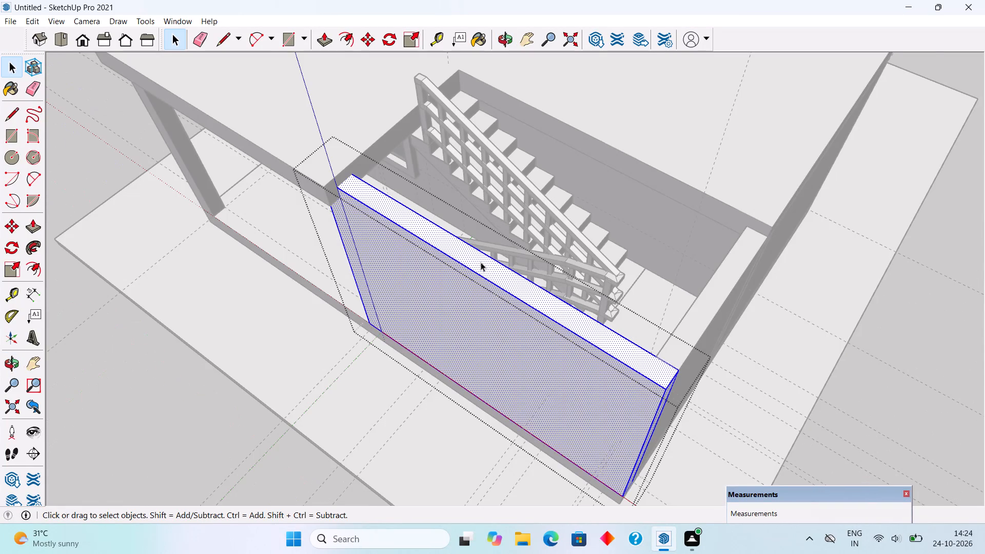
pyautogui.press('p')
pyautogui.click(481, 262)
pyautogui.write("10'")
pyautogui.press('Return')
pyautogui.press('space')
pyautogui.scroll(-6, 500, 208)
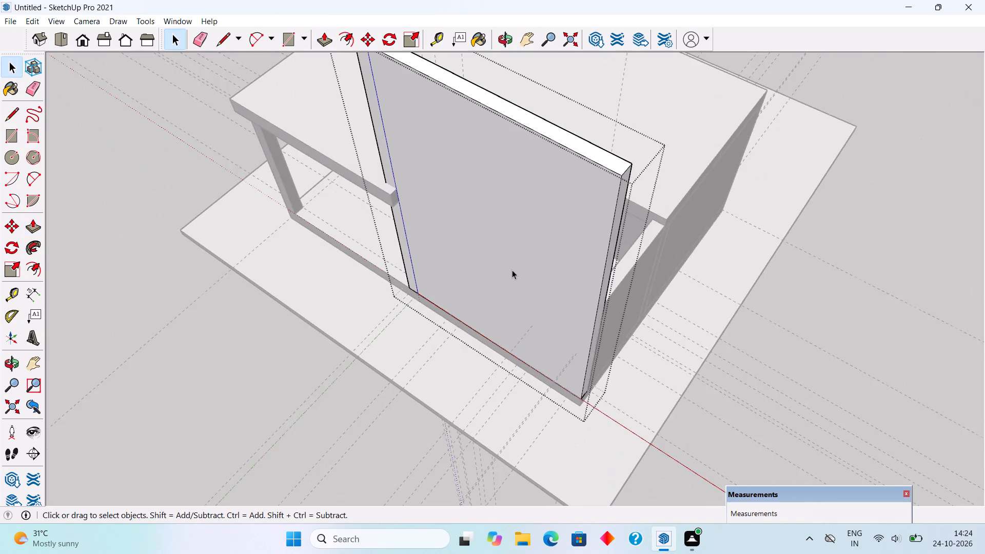
pyautogui.scroll(-1, 512, 270)
pyautogui.moveTo(512, 323); pyautogui.dragTo(609, 145, button='middle')
pyautogui.moveTo(615, 291); pyautogui.dragTo(825, 198, button='middle')
pyautogui.moveTo(376, 234); pyautogui.dragTo(313, 259, button='middle')
pyautogui.click(163, 135)
# Examine the raised front staircase wall against the porch and roof from the front and sides.
pyautogui.scroll(-2, 211, 186)
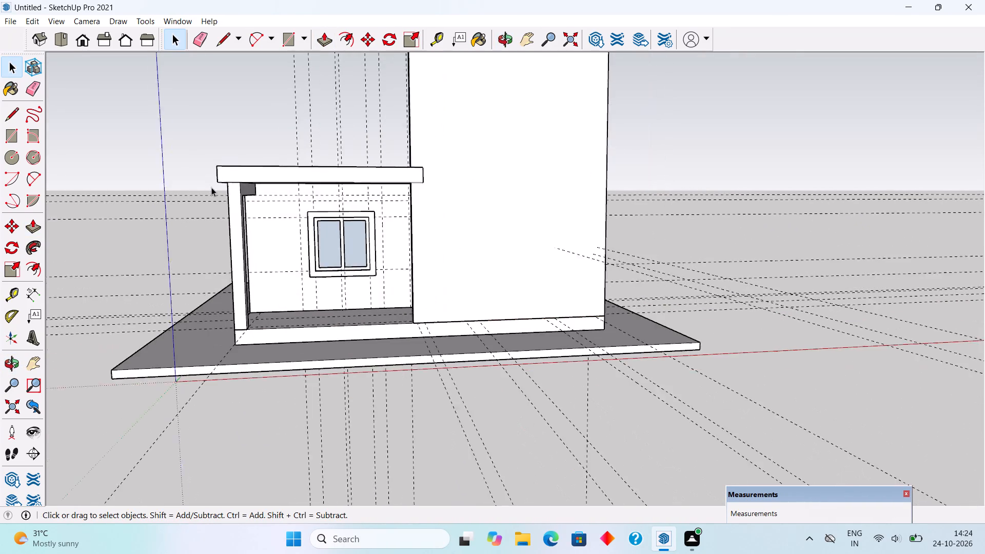
pyautogui.scroll(-2, 211, 187)
pyautogui.moveTo(257, 209); pyautogui.dragTo(252, 223, button='middle')
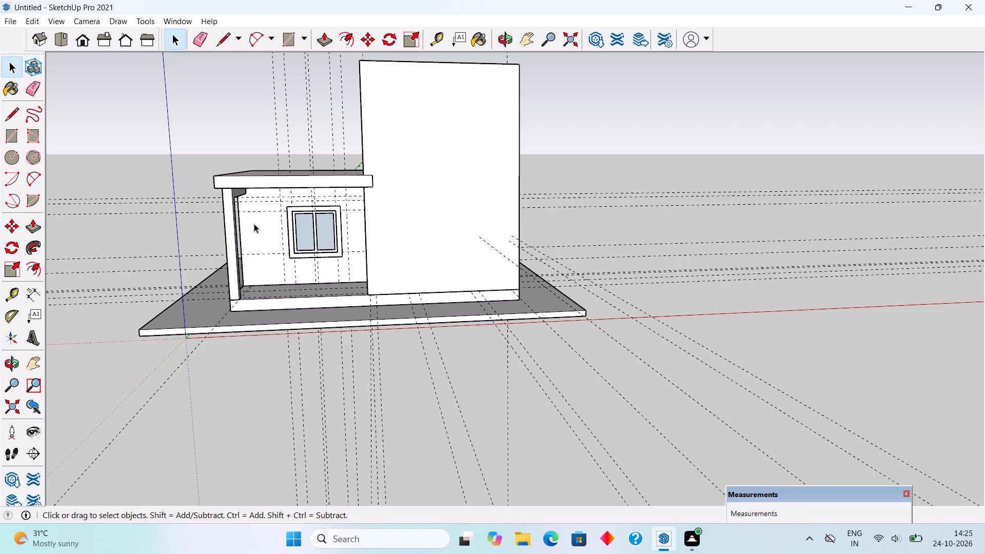
pyautogui.tripleClick(447, 215)
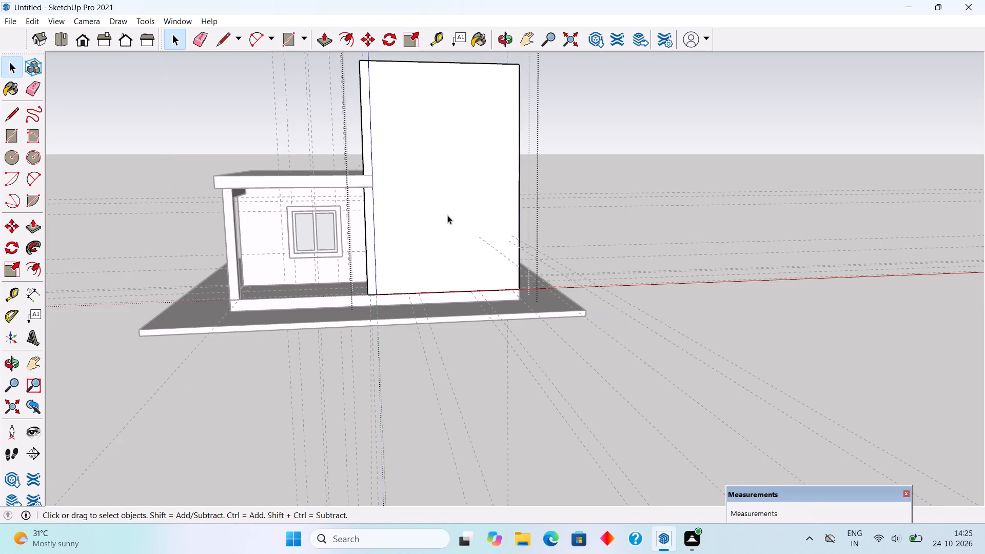
pyautogui.click(647, 130)
pyautogui.scroll(-4, 360, 145)
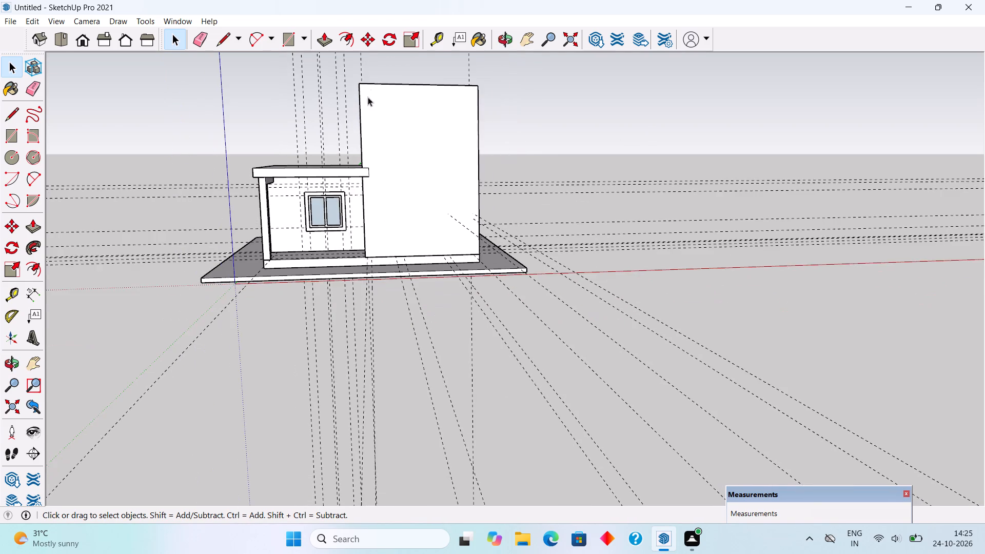
pyautogui.scroll(3, 387, 65)
pyautogui.moveTo(411, 120); pyautogui.dragTo(463, 133, button='middle')
pyautogui.moveTo(319, 206); pyautogui.dragTo(372, 209, button='middle')
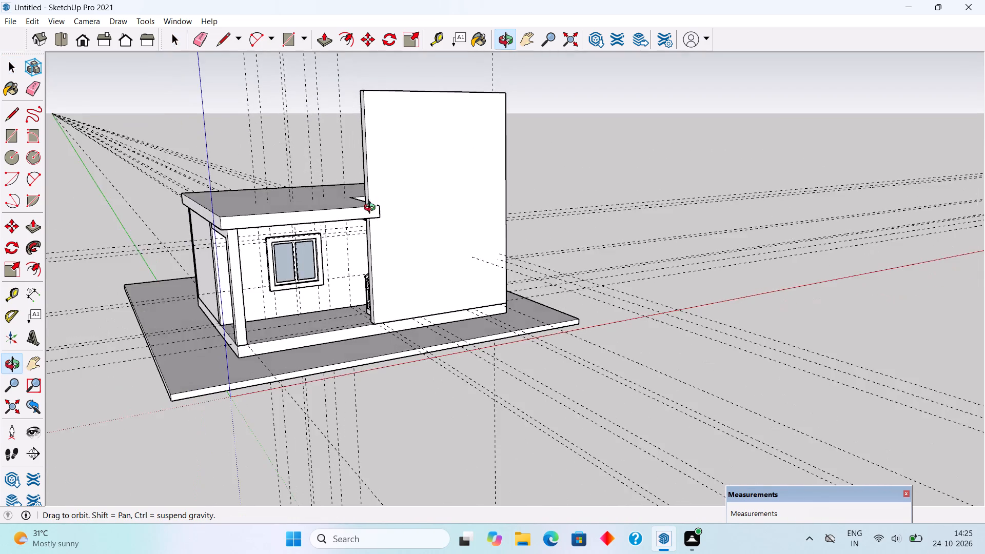
pyautogui.moveTo(372, 209); pyautogui.dragTo(340, 252, button='middle')
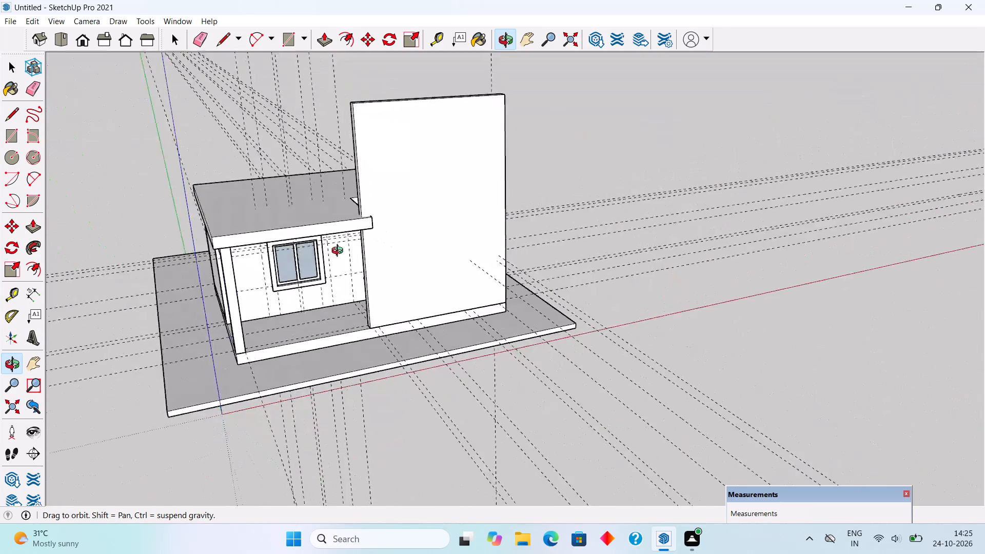
pyautogui.moveTo(340, 252); pyautogui.dragTo(261, 219, button='middle')
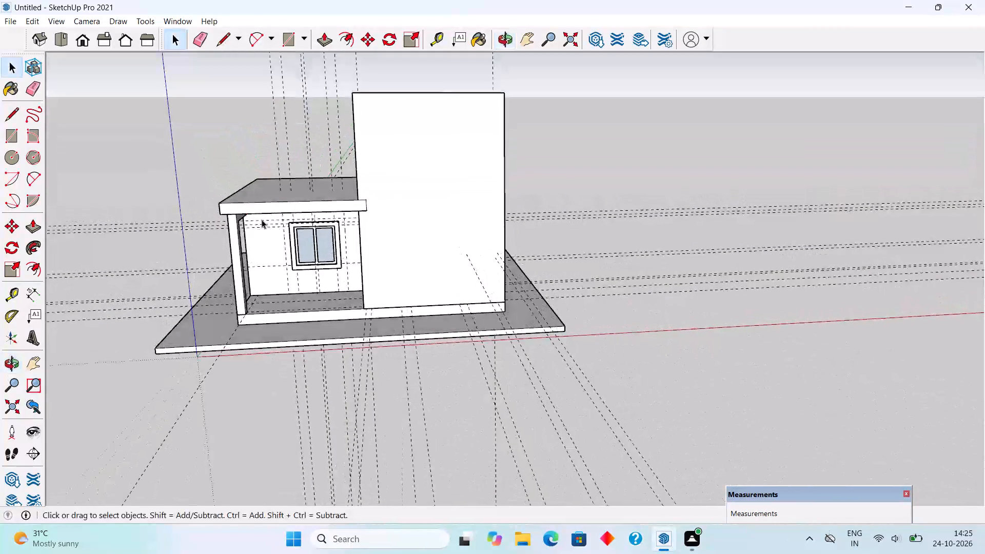
pyautogui.moveTo(486, 213); pyautogui.dragTo(423, 211, button='middle')
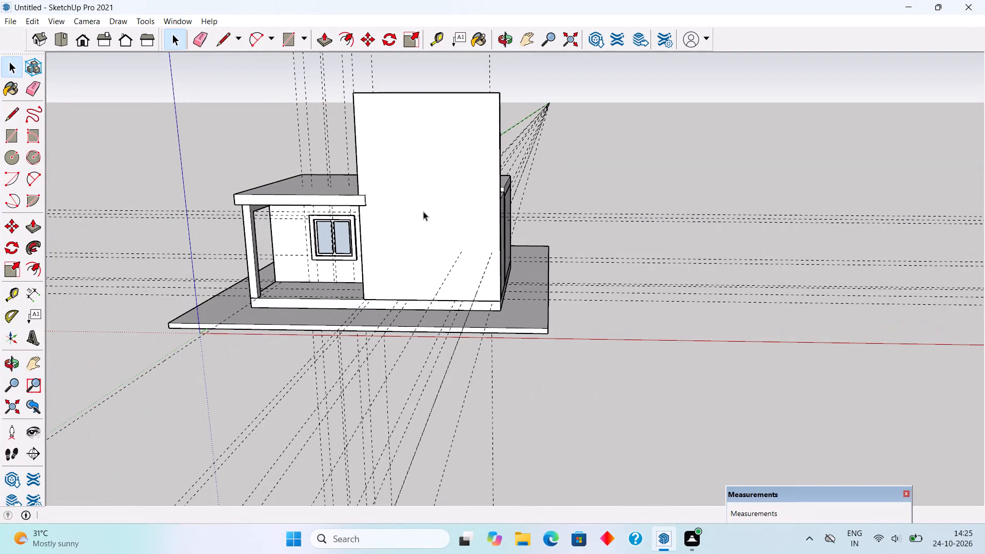
# Delete all construction guides from the model.
pyautogui.click(29, 25)
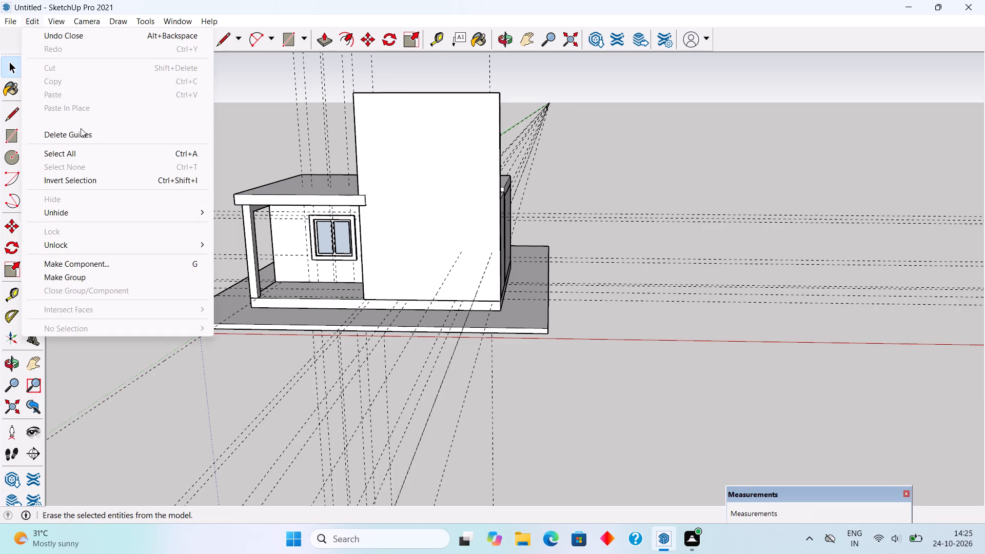
pyautogui.click(81, 130)
# Place vertical guides on the front staircase wall 3' in from its outer edge and another 6" further inward.
pyautogui.moveTo(235, 147); pyautogui.dragTo(273, 150, button='middle')
pyautogui.scroll(3, 307, 75)
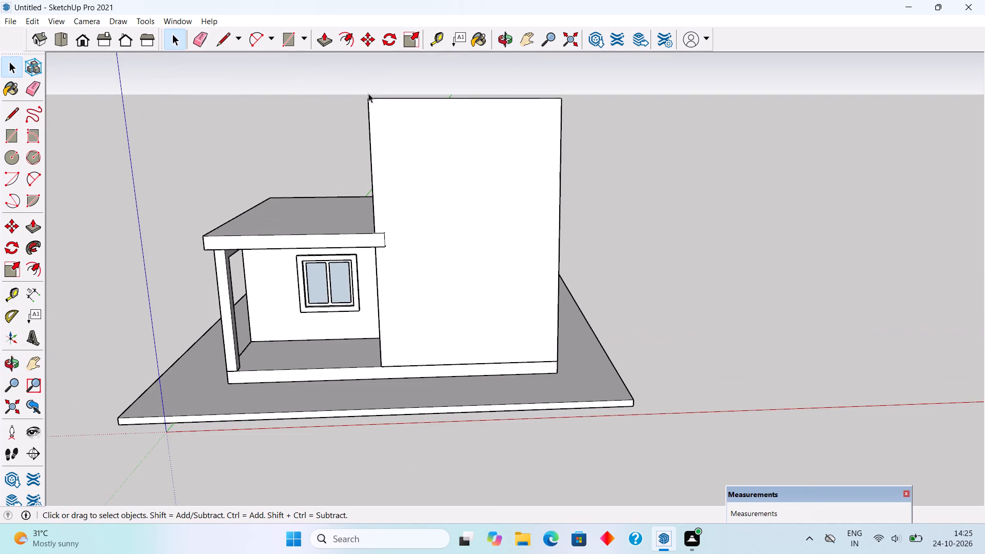
pyautogui.scroll(1, 422, 135)
pyautogui.moveTo(422, 133); pyautogui.dragTo(422, 112, button='middle')
pyautogui.press('t')
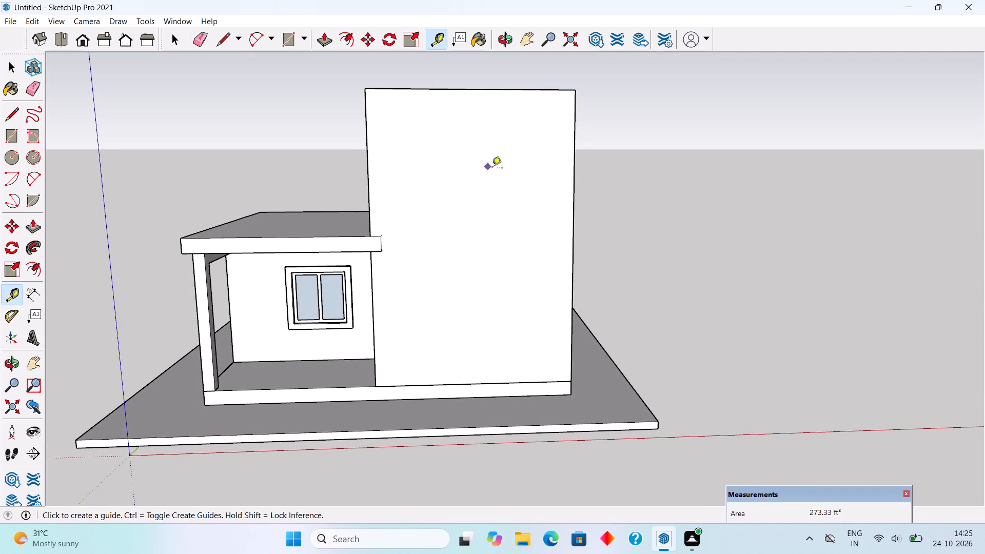
pyautogui.click(570, 264)
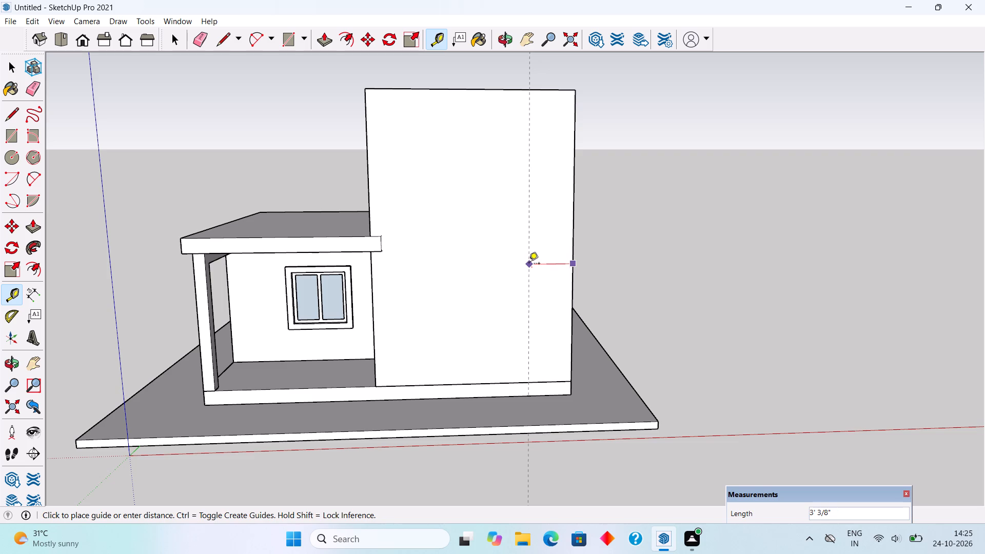
pyautogui.write("3'")
pyautogui.press('Return')
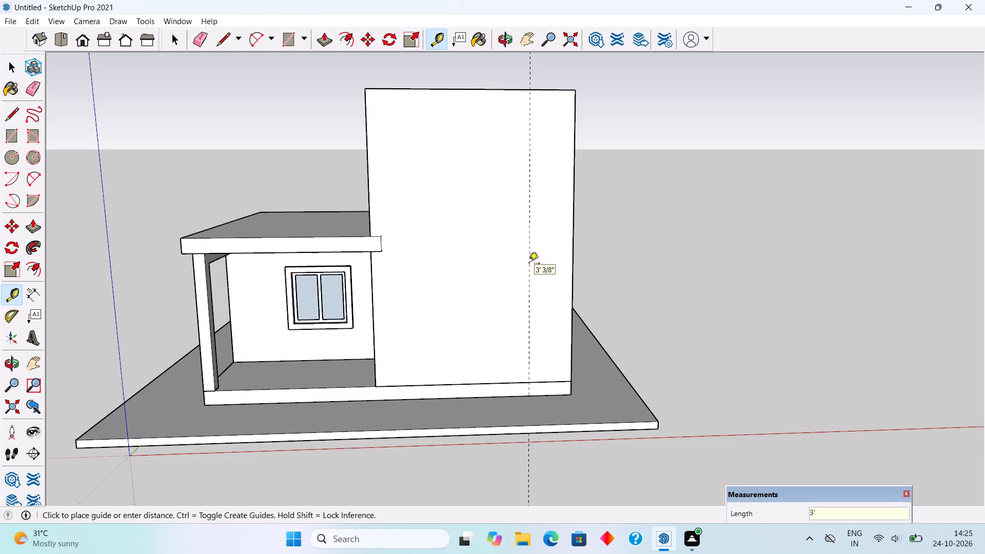
pyautogui.click(531, 264)
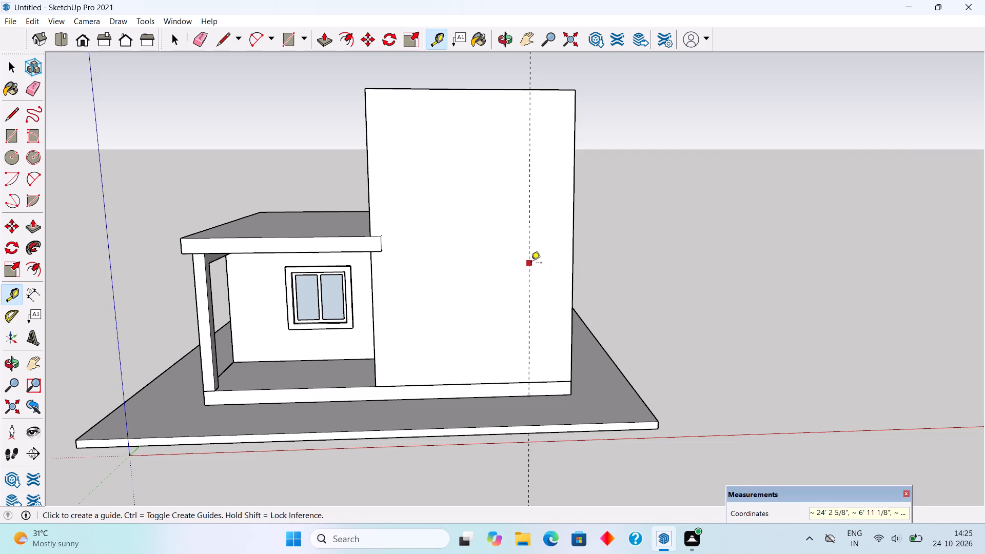
pyautogui.write('6"')
pyautogui.press('Return')
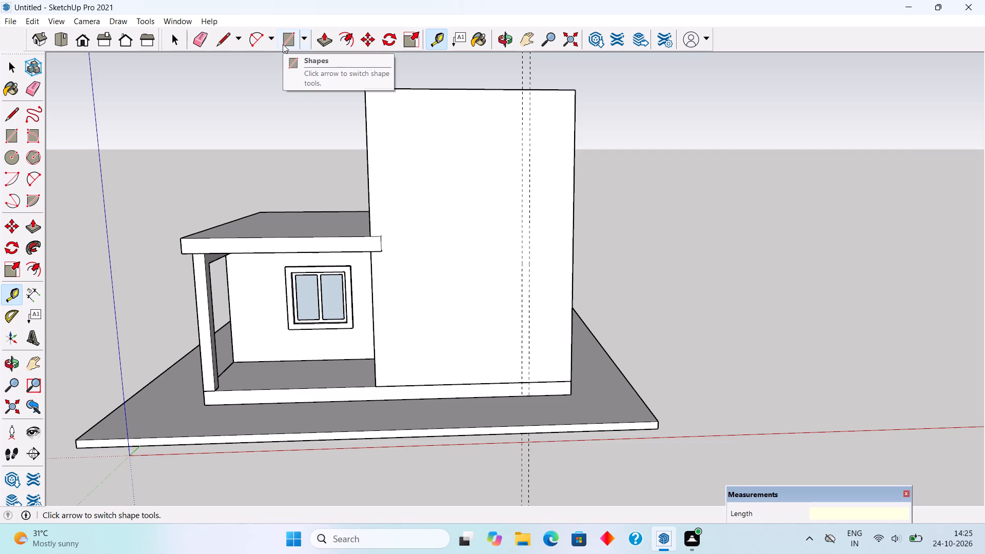
# Add vertical guides 3' in from the wall's porch-side edge and 3' inward from the 6" offset guide.
pyautogui.click(371, 215)
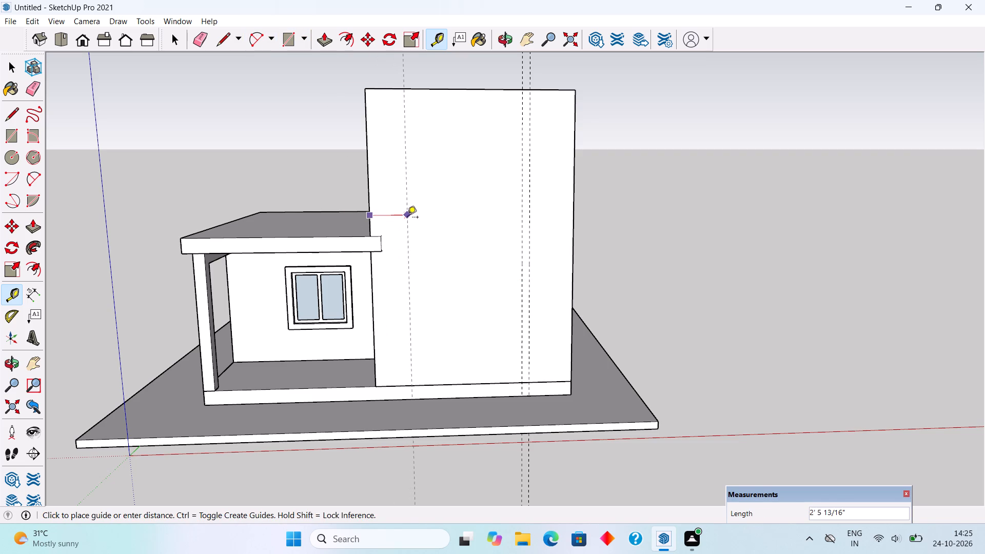
pyautogui.write("3'")
pyautogui.press('Return')
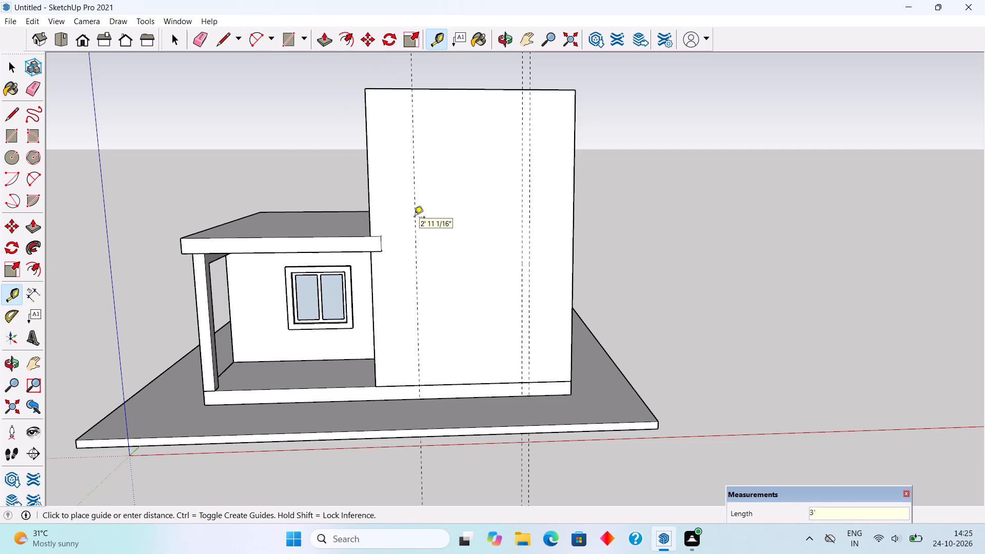
pyautogui.click(520, 234)
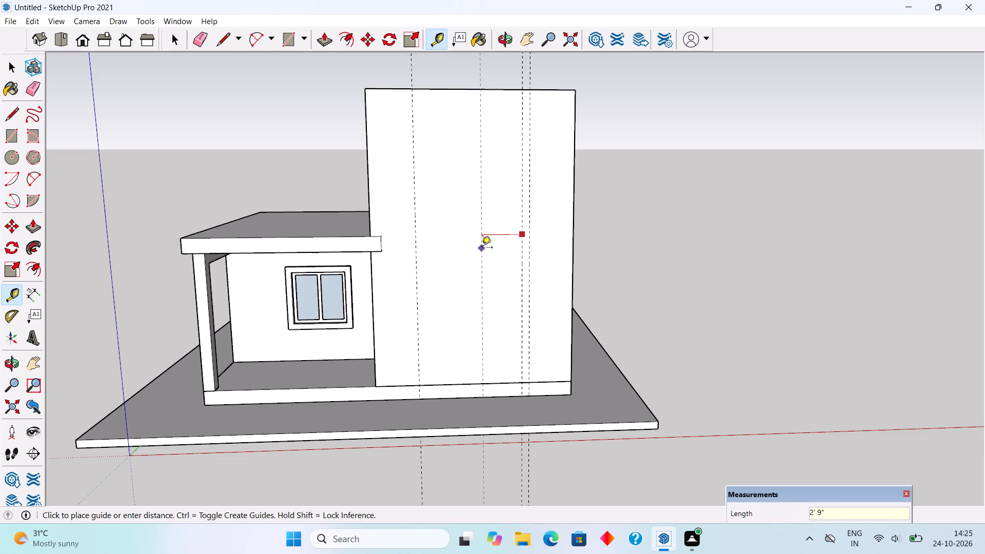
pyautogui.write("3'")
pyautogui.press('Return')
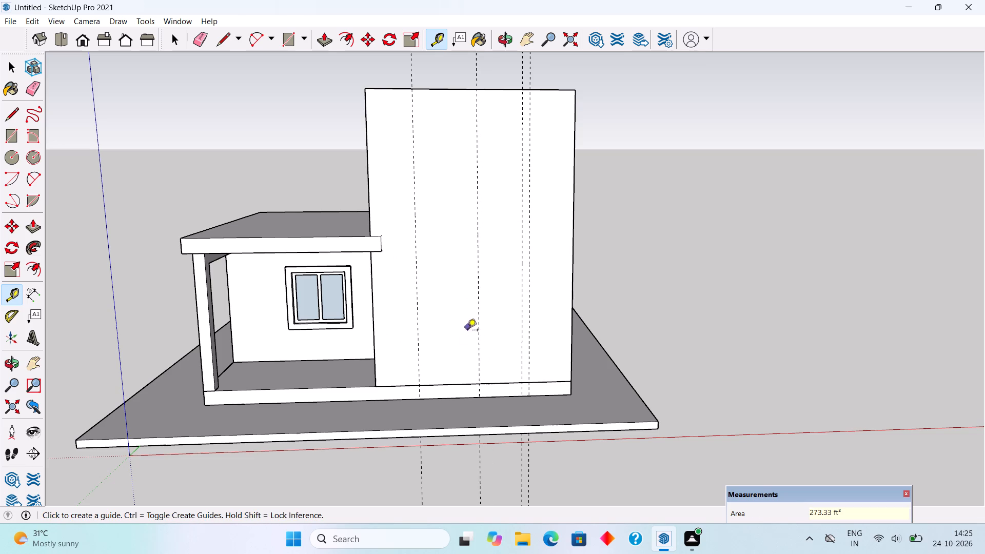
# Place horizontal guides on the staircase wall 5' above the plinth's bottom edge and 1' above that guide.
pyautogui.click(462, 397)
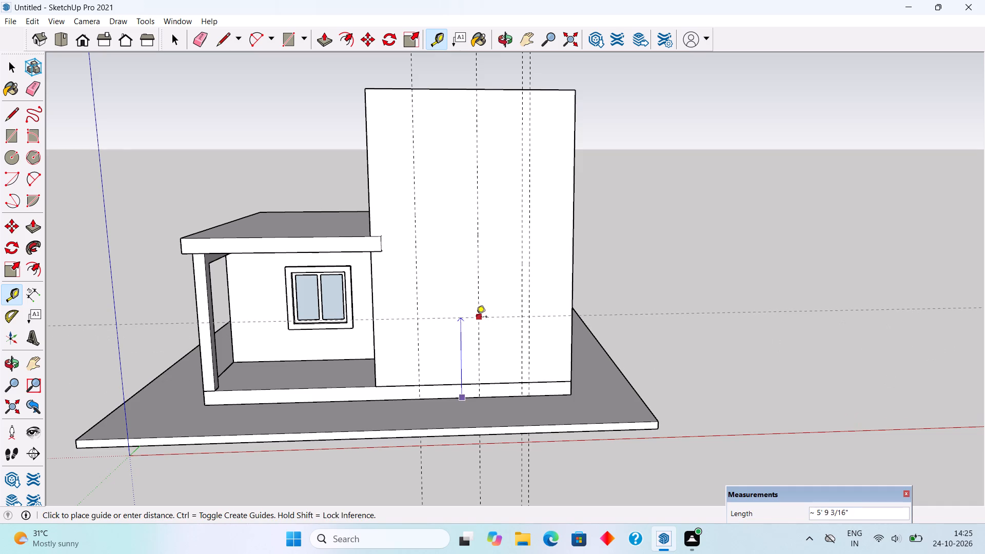
pyautogui.write("5'")
pyautogui.press('Return')
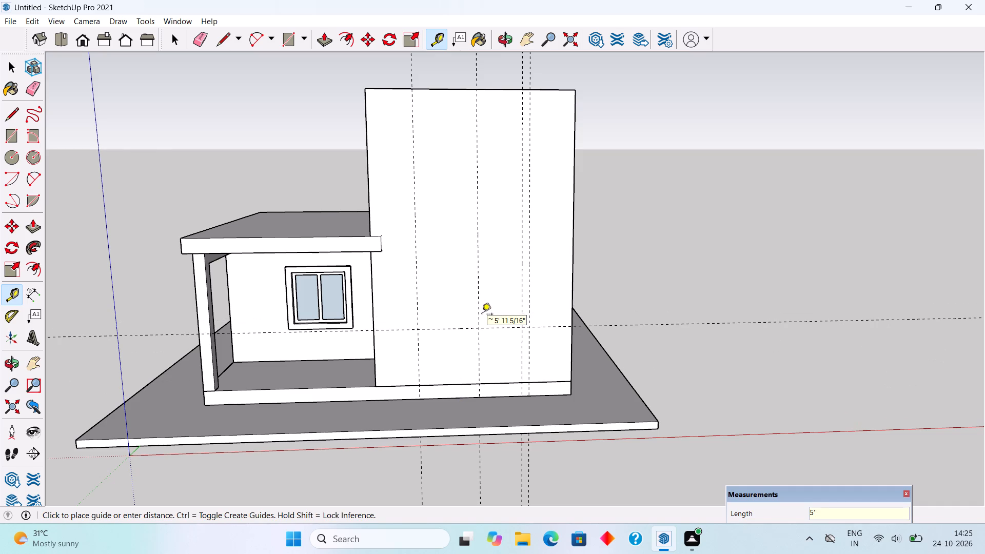
pyautogui.click(458, 329)
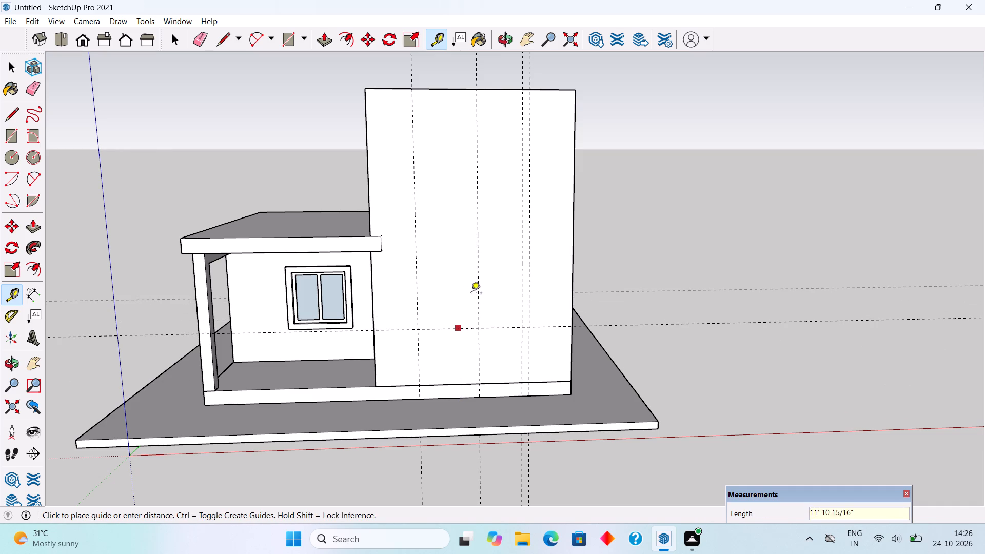
pyautogui.write("1'")
pyautogui.press('Return')
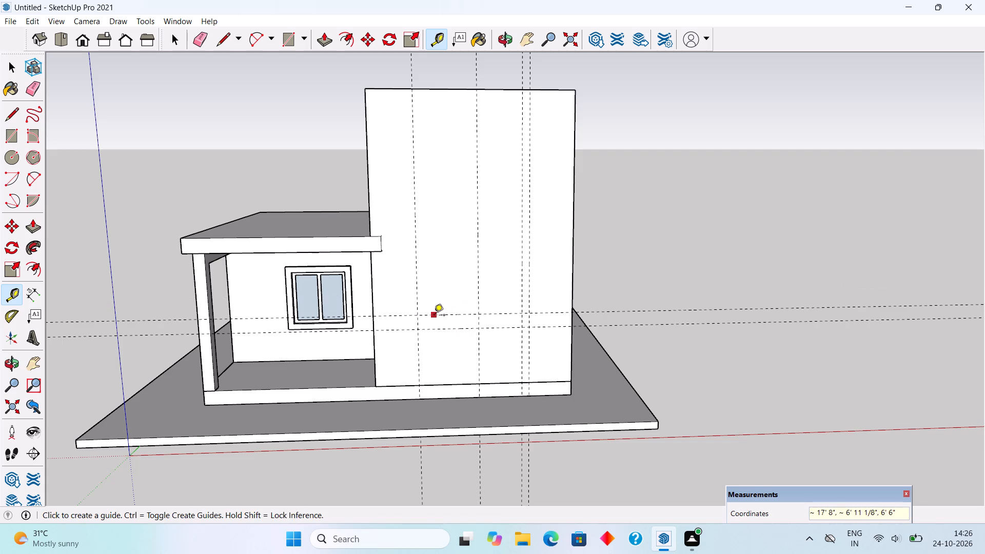
# Place a horizontal guide 10' above the upper of the two lower guides on the staircase wall.
pyautogui.click(434, 316)
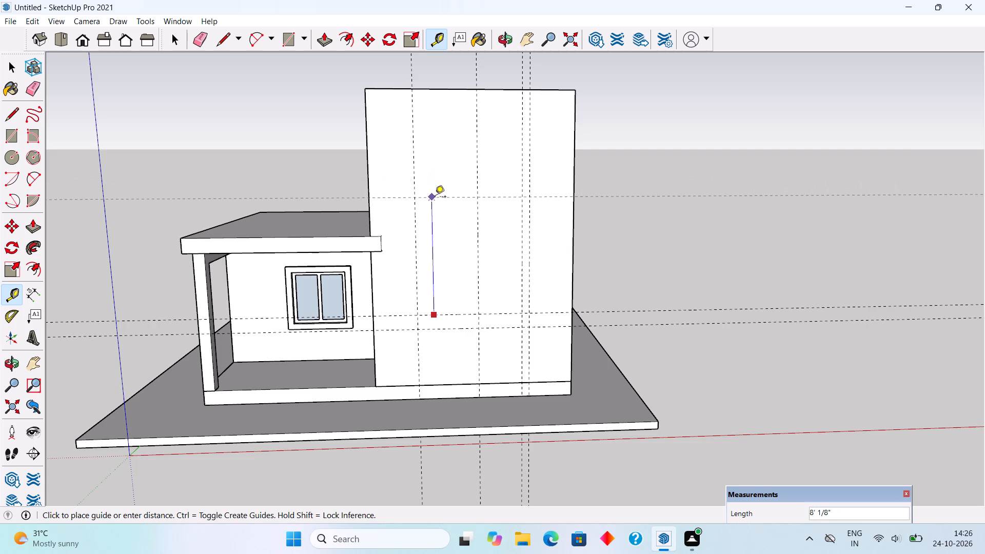
pyautogui.moveTo(435, 197); pyautogui.dragTo(510, 191, button='middle')
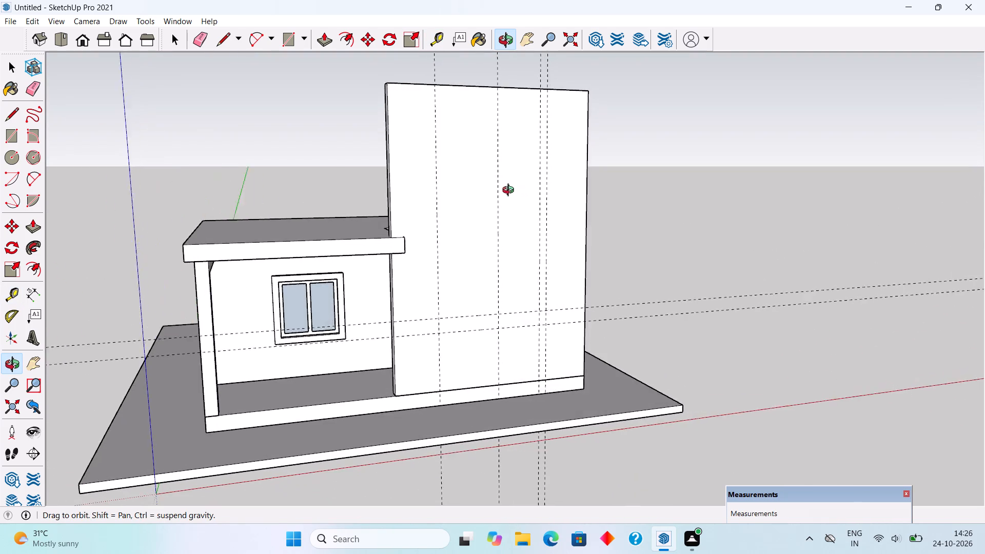
pyautogui.moveTo(510, 191); pyautogui.dragTo(477, 199, button='middle')
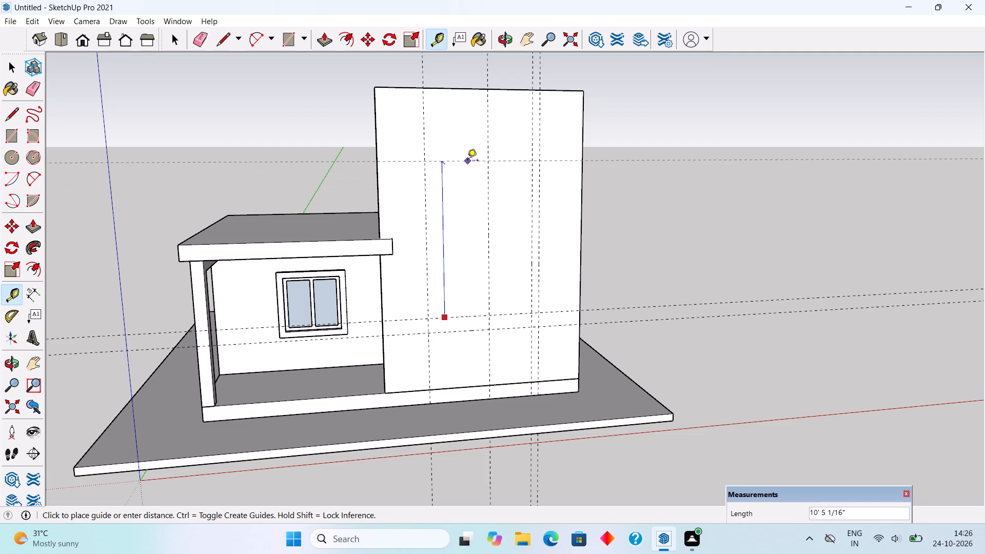
pyautogui.write("10'")
pyautogui.press('Return')
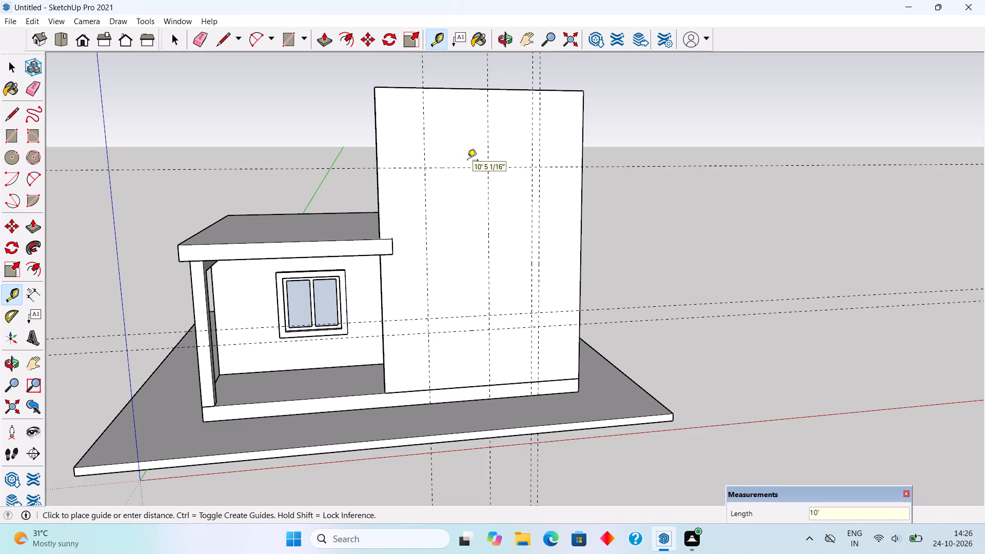
pyautogui.press('space')
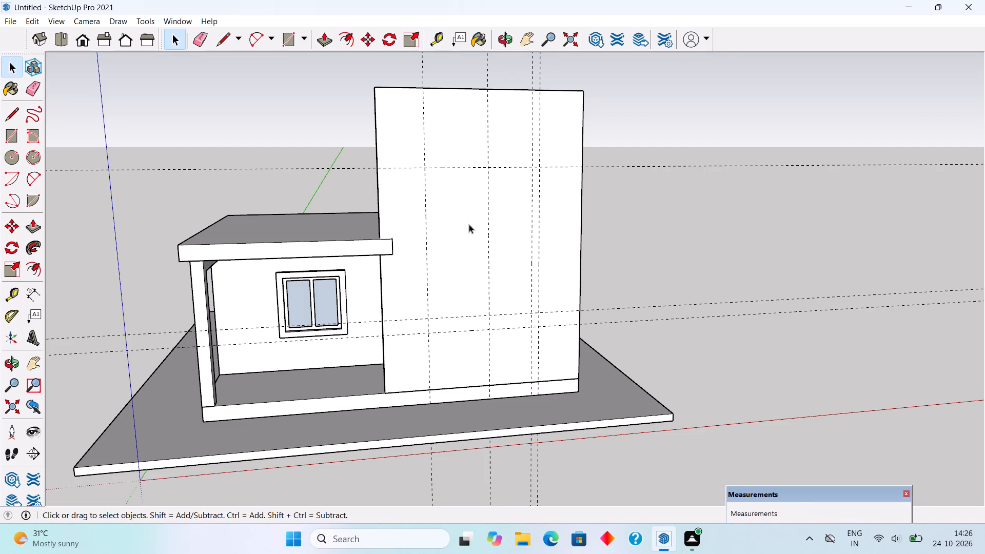
# Cut a 10' by 4' 2" rectangular opening through the staircase wall between the guides, working inside its group, and leave the group.
pyautogui.moveTo(472, 212); pyautogui.dragTo(437, 208, button='middle')
pyautogui.tripleClick(436, 207)
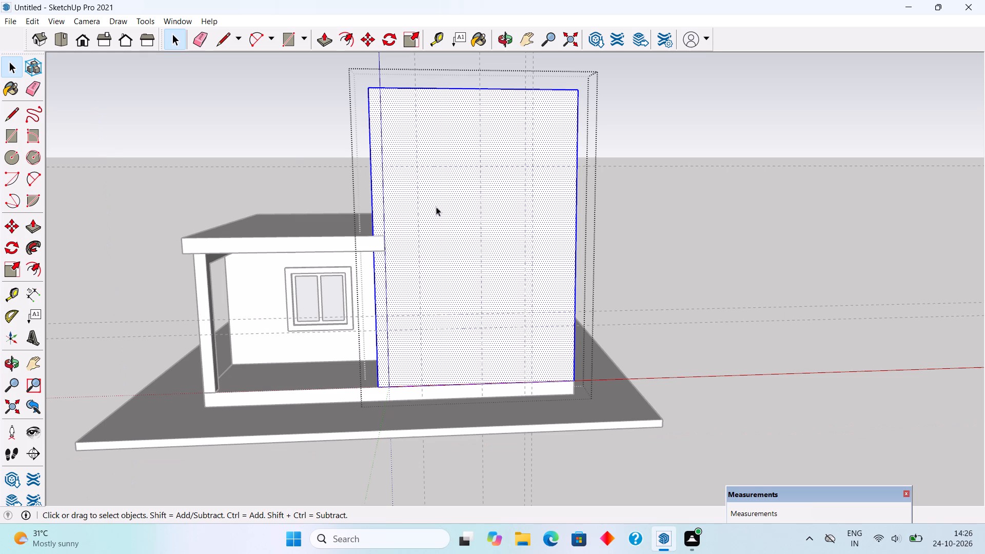
pyautogui.press('r')
pyautogui.click(417, 165)
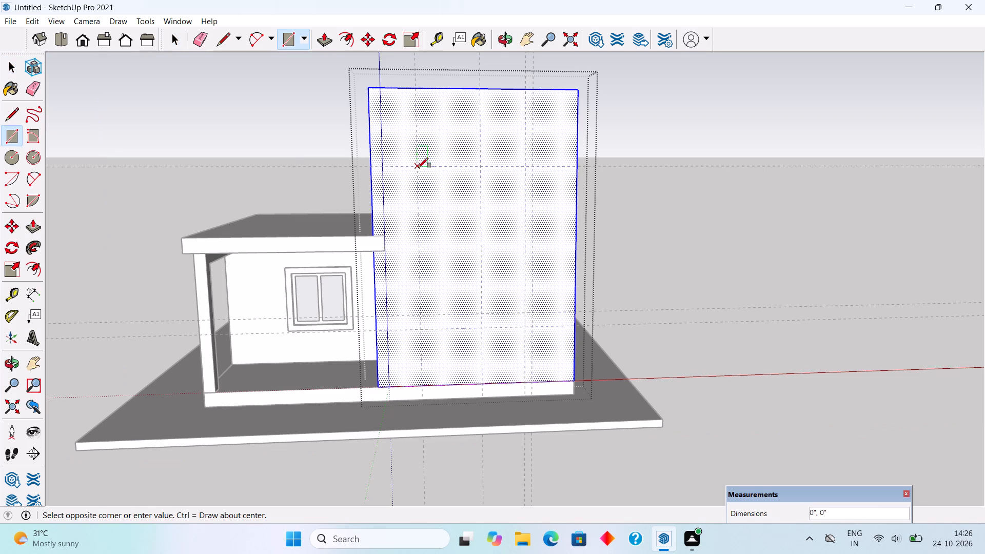
pyautogui.click(483, 314)
pyautogui.press('p')
pyautogui.moveTo(479, 299); pyautogui.dragTo(442, 253)
pyautogui.press('space')
pyautogui.click(593, 244)
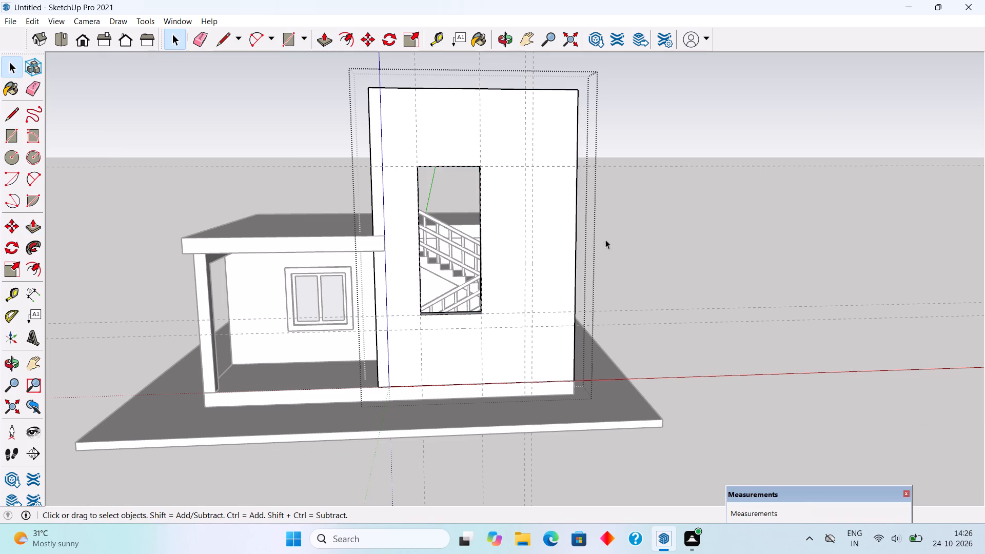
pyautogui.click(641, 230)
# Draw lines along the junction where the front staircase wall's porch-side corner meets the top of the roof slab.
pyautogui.moveTo(610, 229); pyautogui.dragTo(454, 249, button='middle')
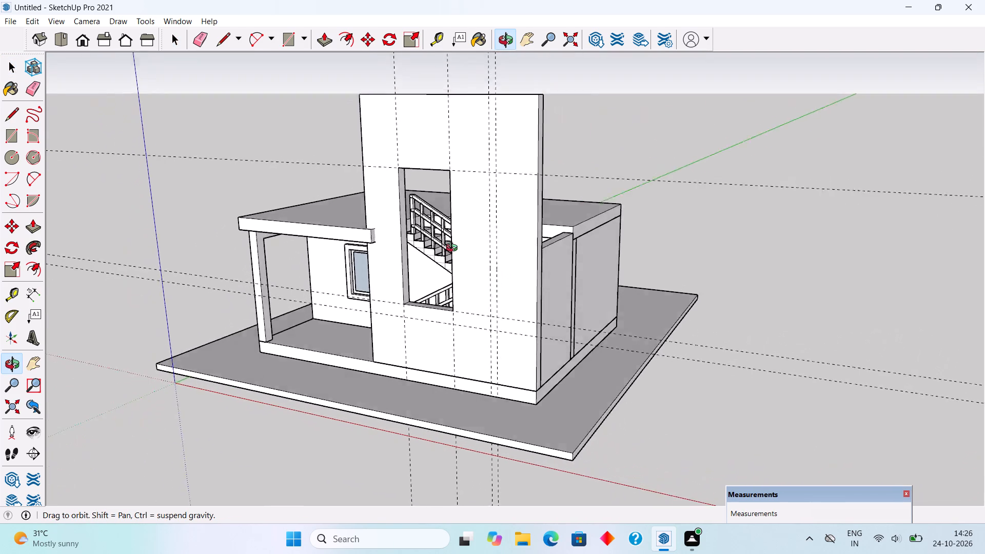
pyautogui.moveTo(454, 249); pyautogui.dragTo(617, 231, button='middle')
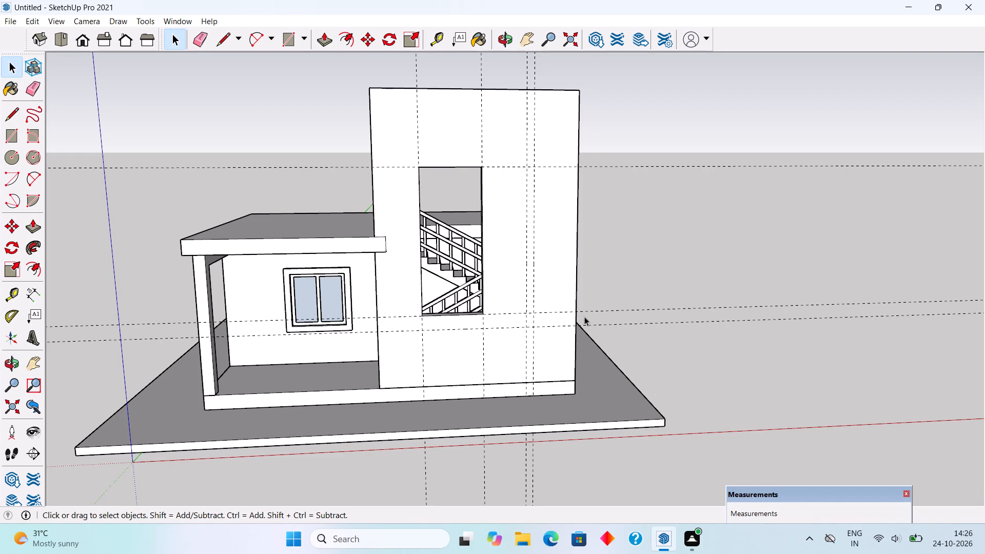
pyautogui.moveTo(584, 314); pyautogui.dragTo(552, 295, button='middle')
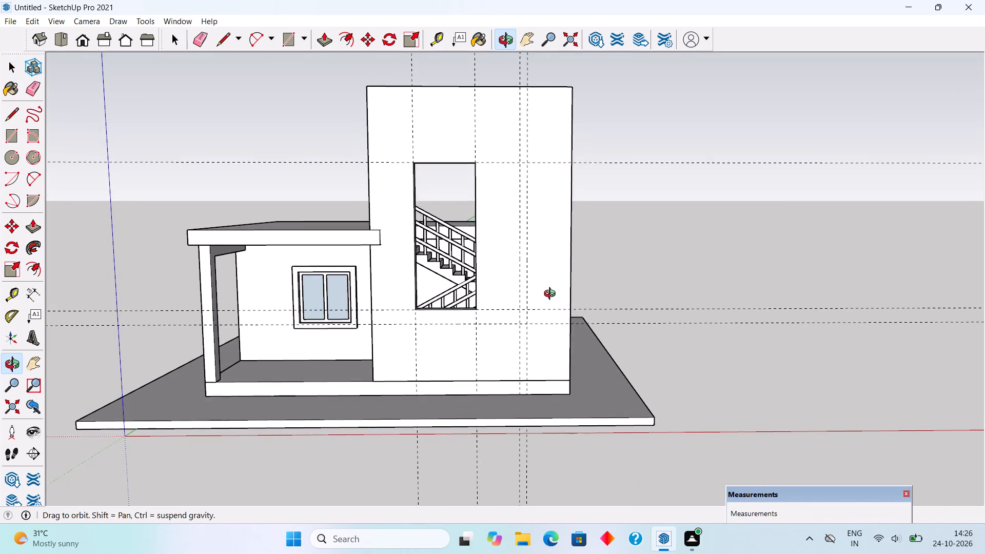
pyautogui.moveTo(552, 295); pyautogui.dragTo(564, 310, button='middle')
pyautogui.moveTo(407, 276); pyautogui.dragTo(456, 324, button='middle')
pyautogui.scroll(5, 390, 279)
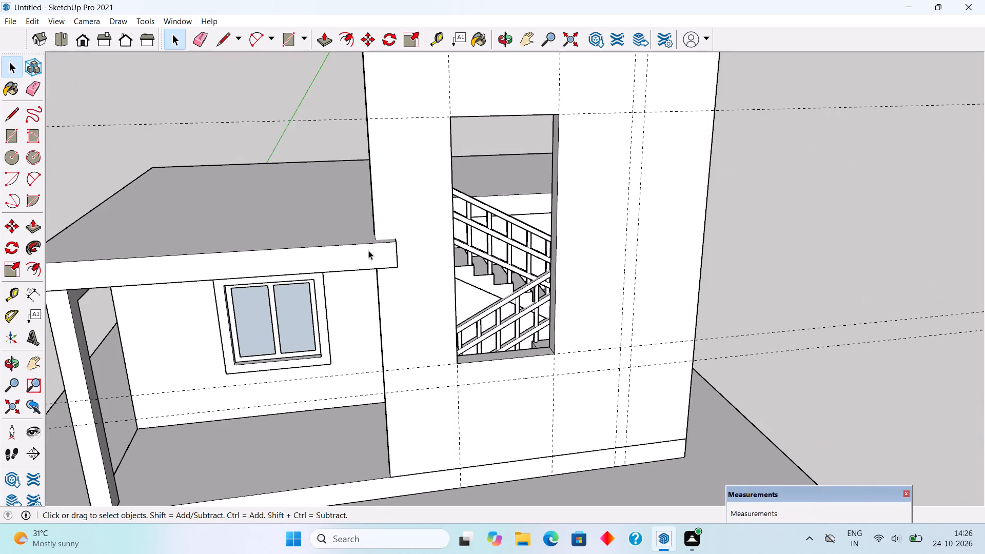
pyautogui.moveTo(405, 247); pyautogui.dragTo(553, 297, button='middle')
pyautogui.press('l')
pyautogui.click(489, 286)
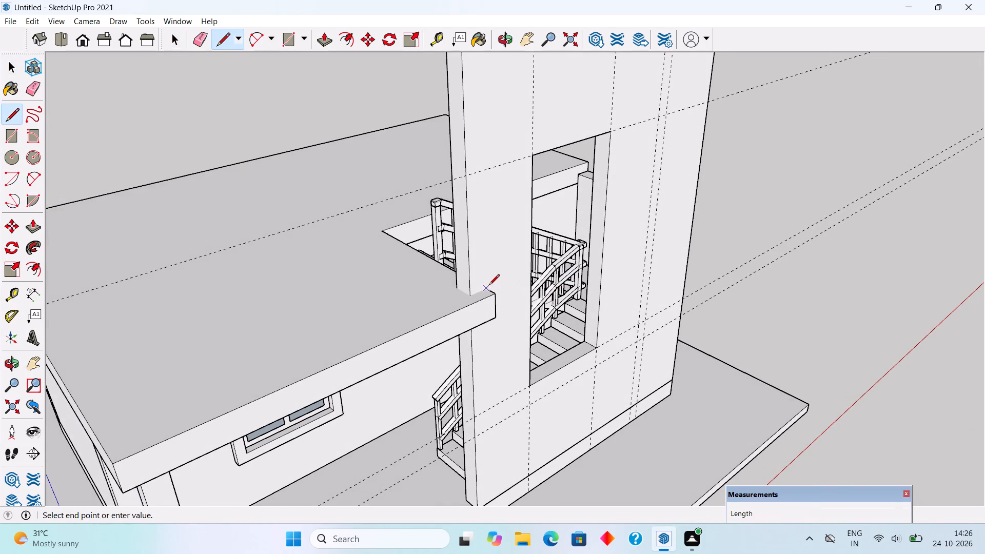
pyautogui.click(470, 296)
pyautogui.scroll(5, 460, 291)
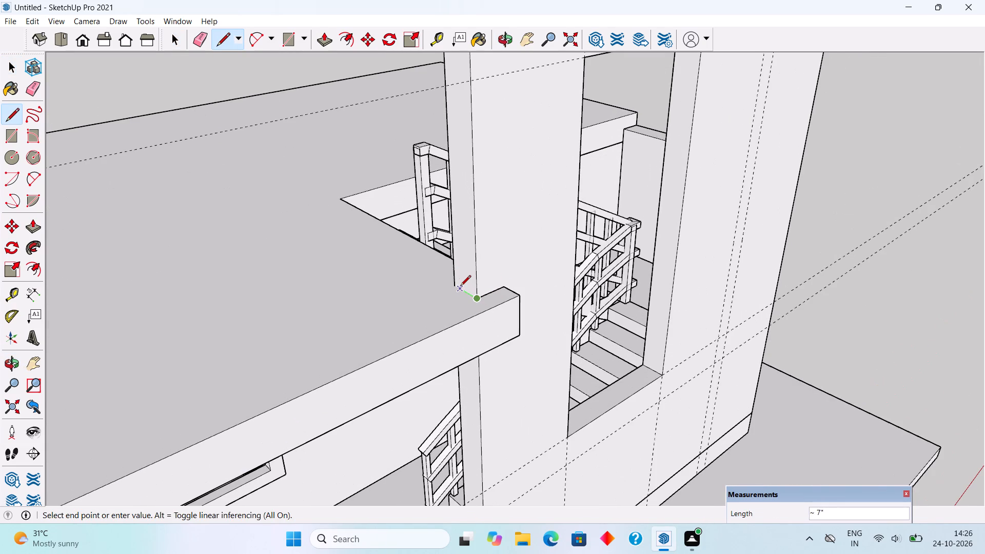
pyautogui.click(456, 284)
pyautogui.press('space')
# Place a horizontal guide on the staircase wall face 5' above its junction with the roof slab.
pyautogui.press('t')
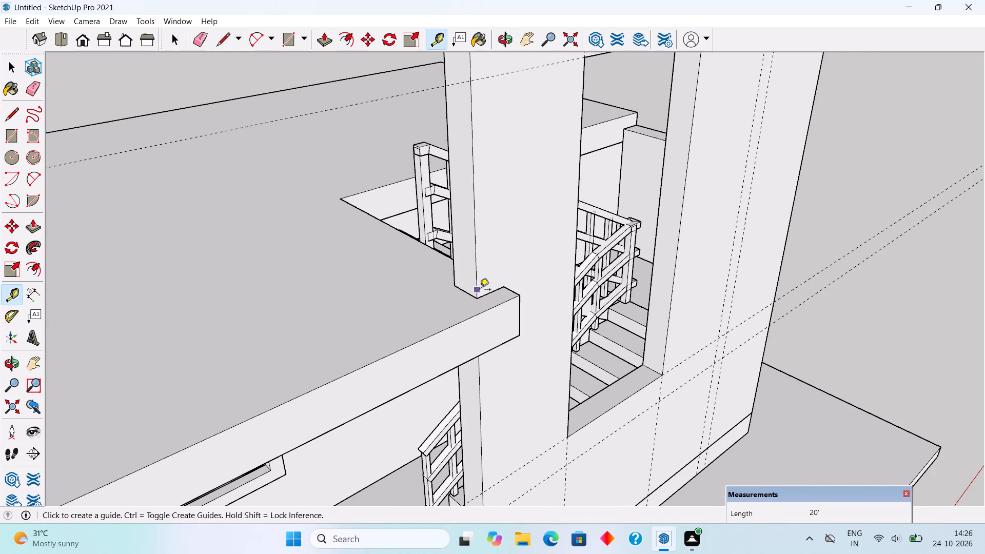
pyautogui.click(490, 293)
pyautogui.scroll(-4, 484, 241)
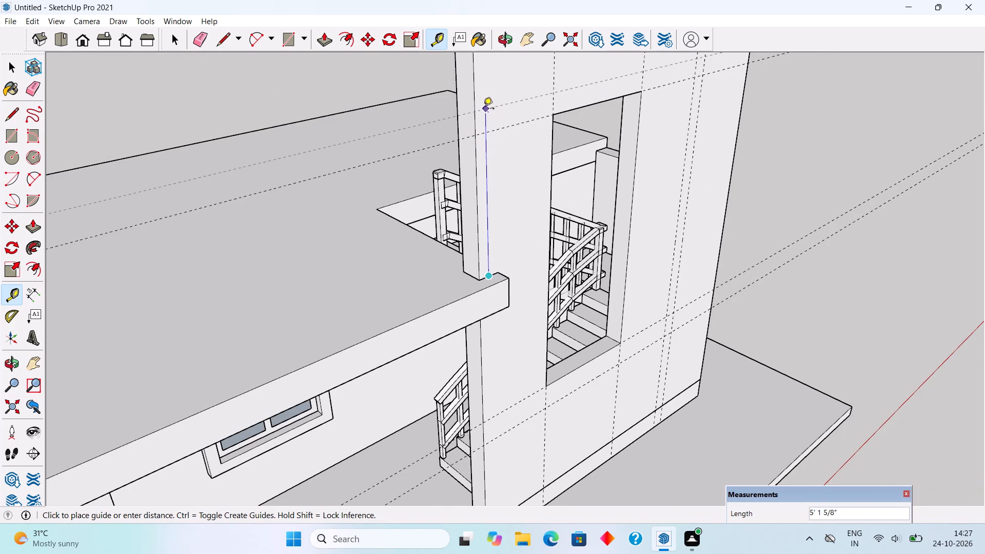
pyautogui.write("5'")
pyautogui.press('Return')
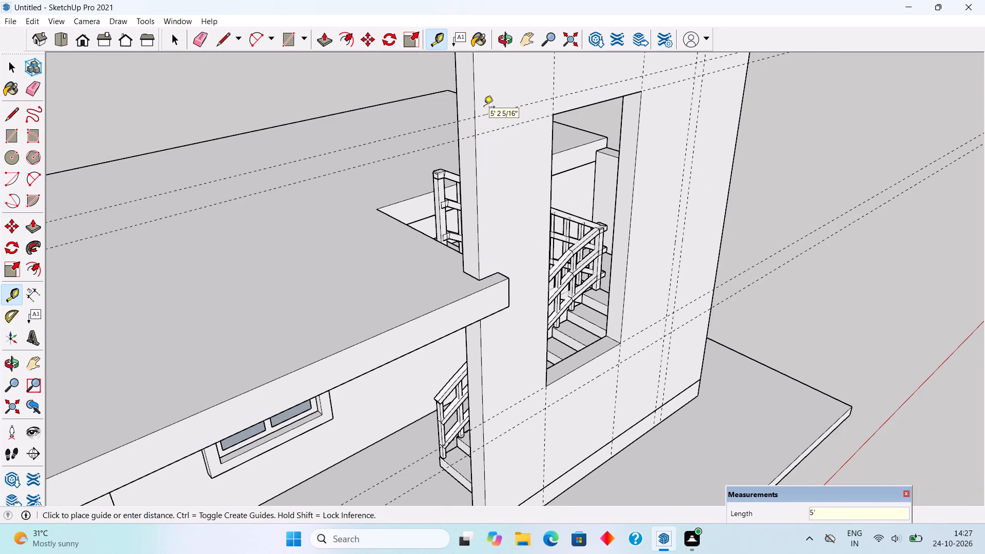
pyautogui.scroll(-12, 499, 109)
pyautogui.press('space')
# Raise the top face of the staircase wall opening by 6" with Push/Pull inside the wall's group, and leave the group.
pyautogui.moveTo(509, 195); pyautogui.dragTo(491, 143, button='middle')
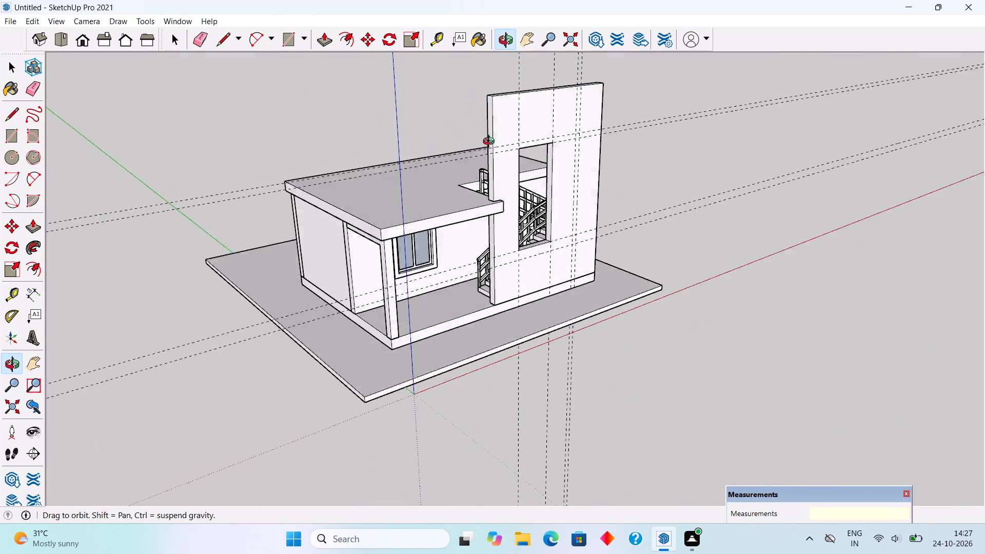
pyautogui.moveTo(491, 143); pyautogui.dragTo(489, 81, button='middle')
pyautogui.scroll(8, 555, 105)
pyautogui.moveTo(540, 137); pyautogui.dragTo(510, 65, button='middle')
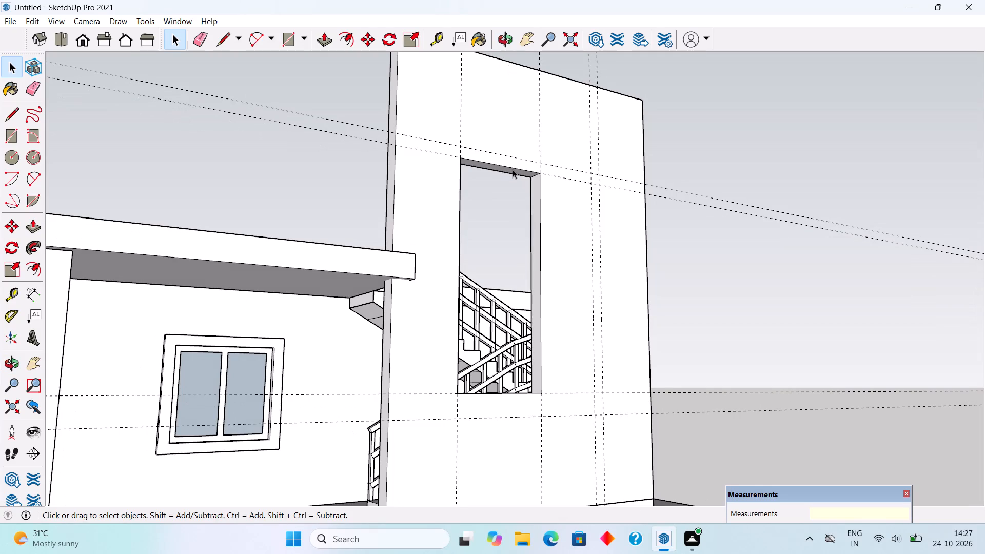
pyautogui.tripleClick(513, 169)
pyautogui.click(525, 189)
pyautogui.doubleClick(534, 191)
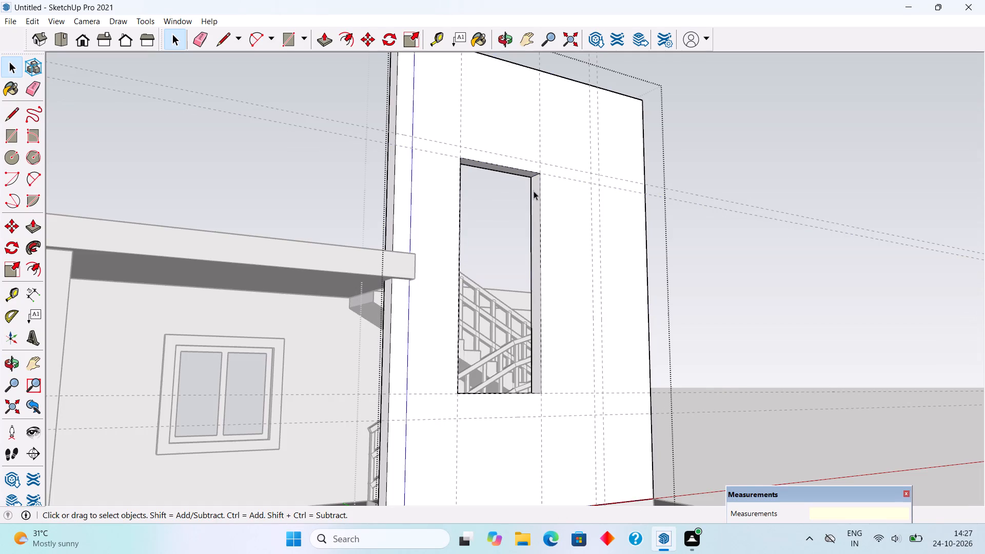
pyautogui.click(534, 191)
pyautogui.press('p')
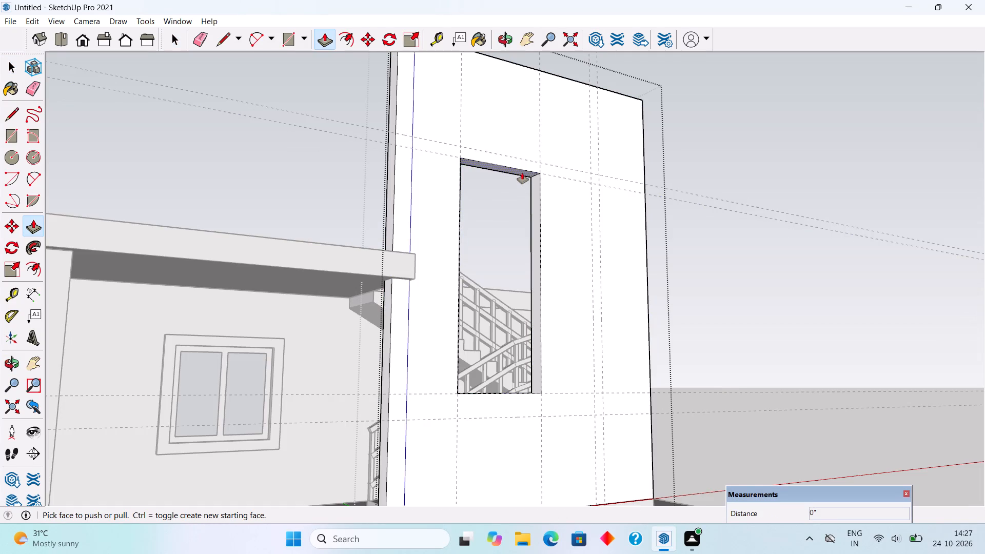
pyautogui.click(522, 173)
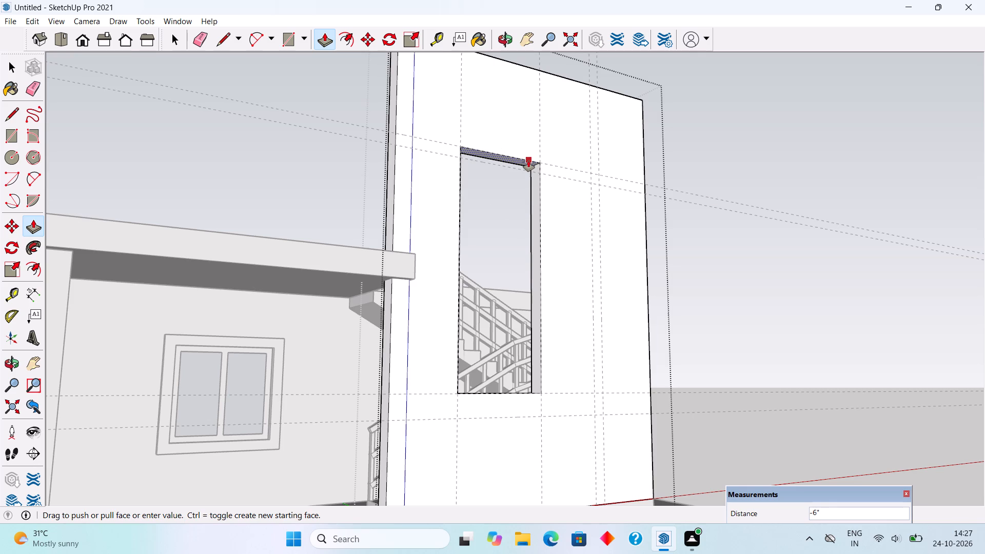
pyautogui.click(528, 161)
pyautogui.press('space')
pyautogui.click(680, 155)
# Draw a 4' 2" by 10' 6" rectangle filling the staircase wall opening and offset its outline 3" inward.
pyautogui.moveTo(679, 155); pyautogui.dragTo(634, 200, button='middle')
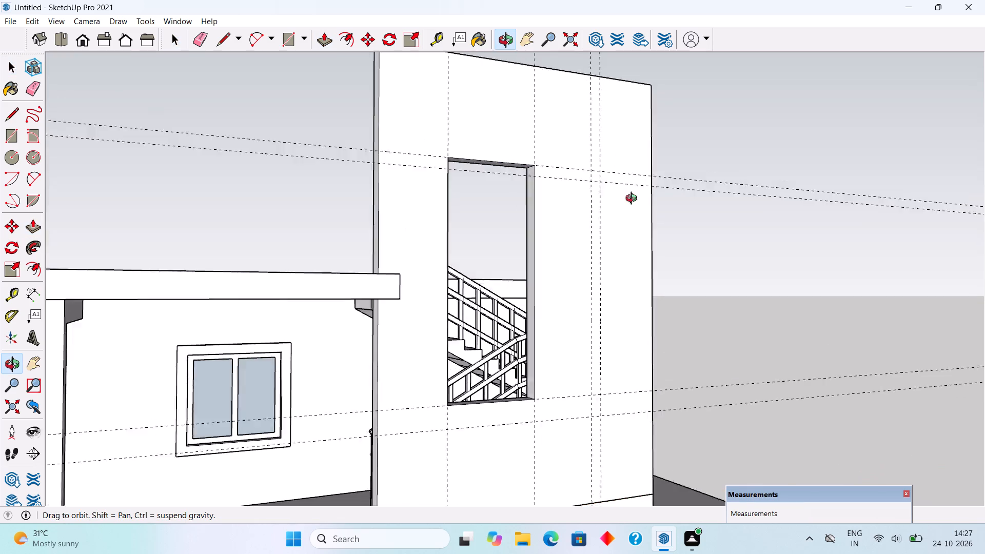
pyautogui.moveTo(634, 200); pyautogui.dragTo(563, 262, button='middle')
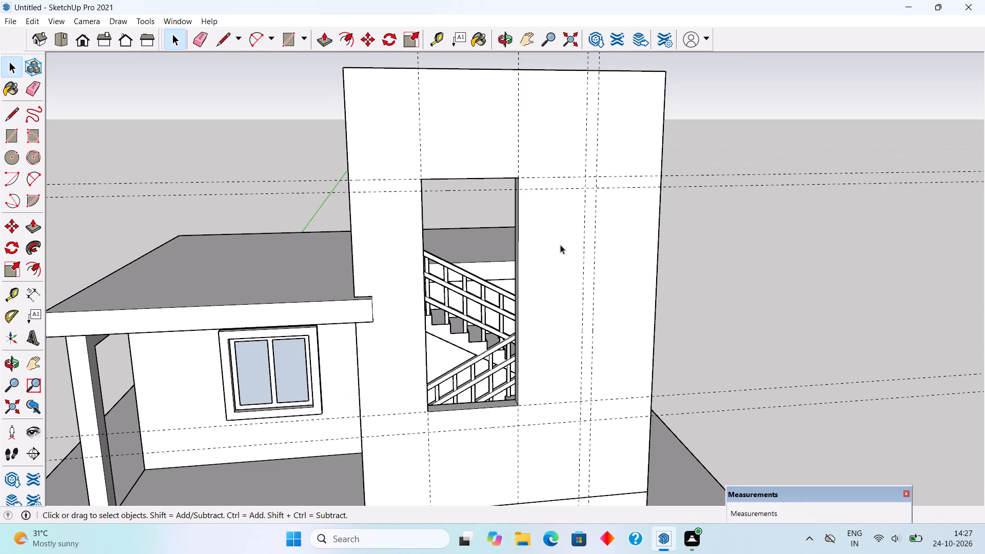
pyautogui.press('r')
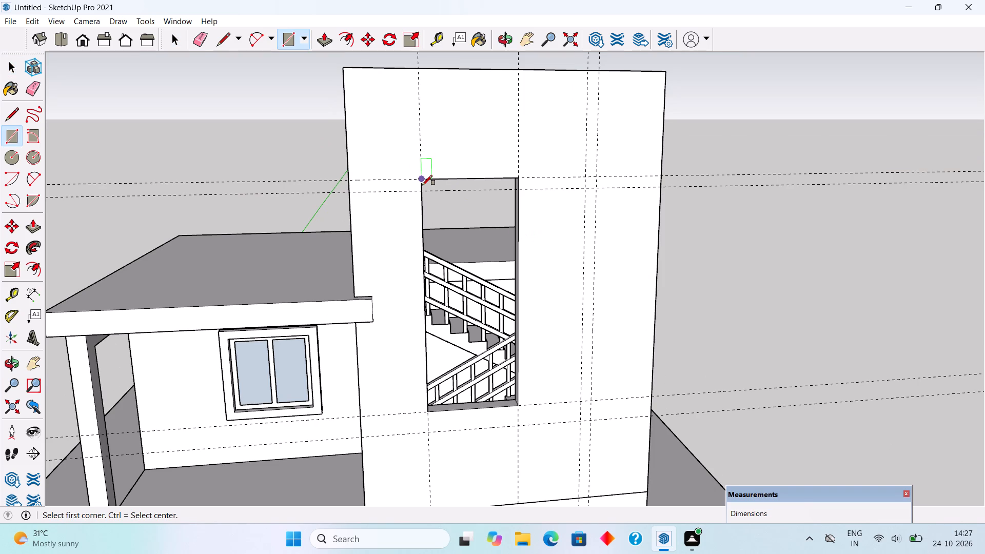
pyautogui.click(422, 185)
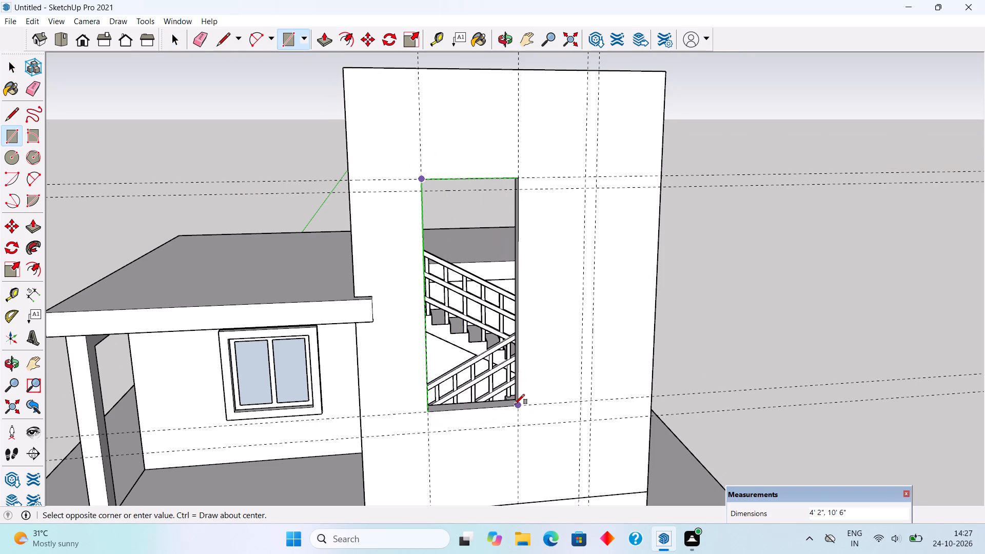
pyautogui.click(515, 404)
pyautogui.press('f')
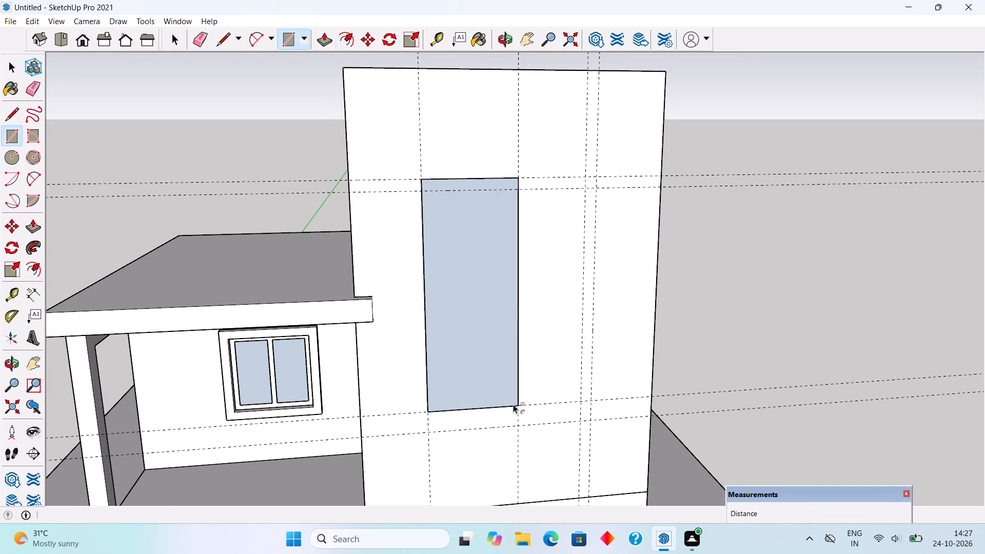
pyautogui.click(500, 403)
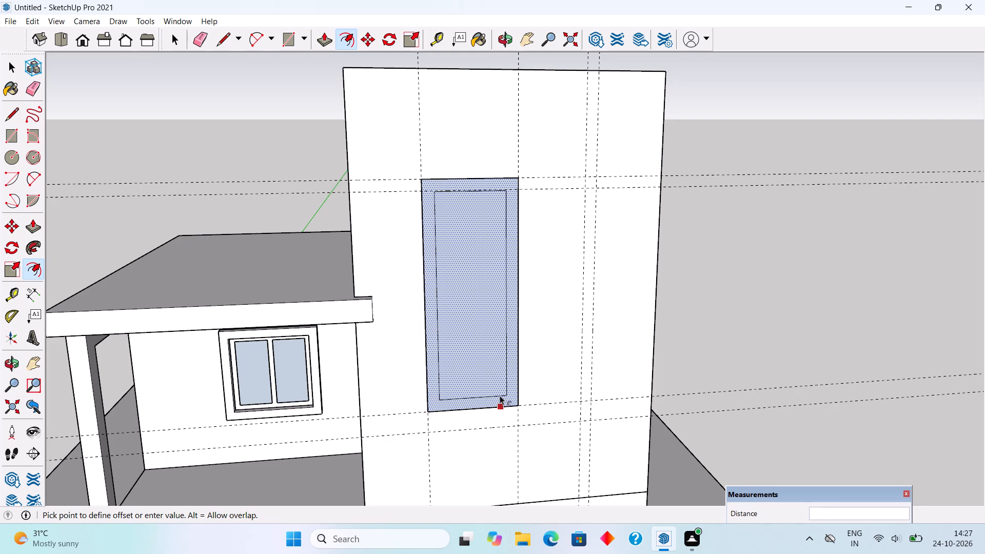
pyautogui.write('3"')
pyautogui.press('Return')
# Place a vertical guide at the centre of the inner rectangle, 1' 10" from its side edge, and guides 1.5" to either side of it.
pyautogui.press('t')
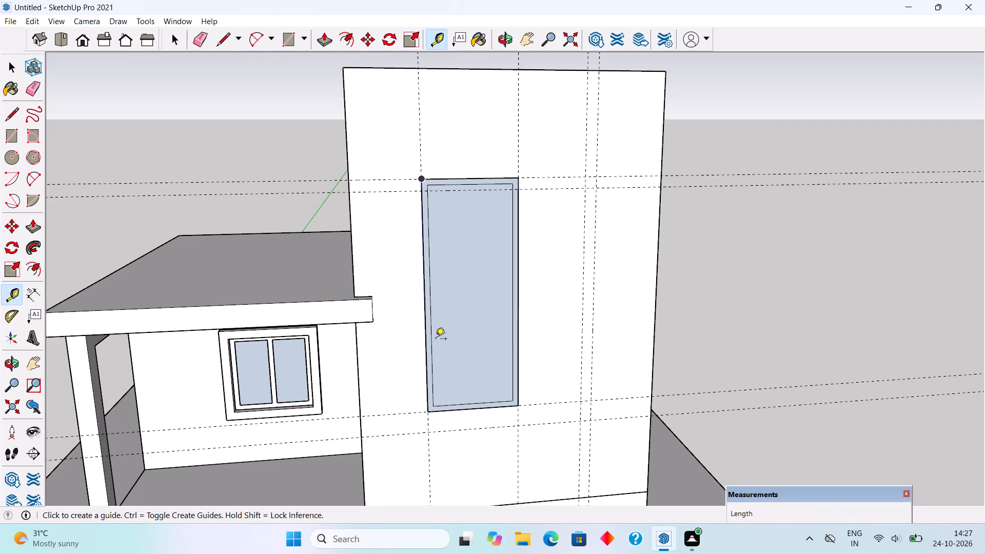
pyautogui.click(429, 325)
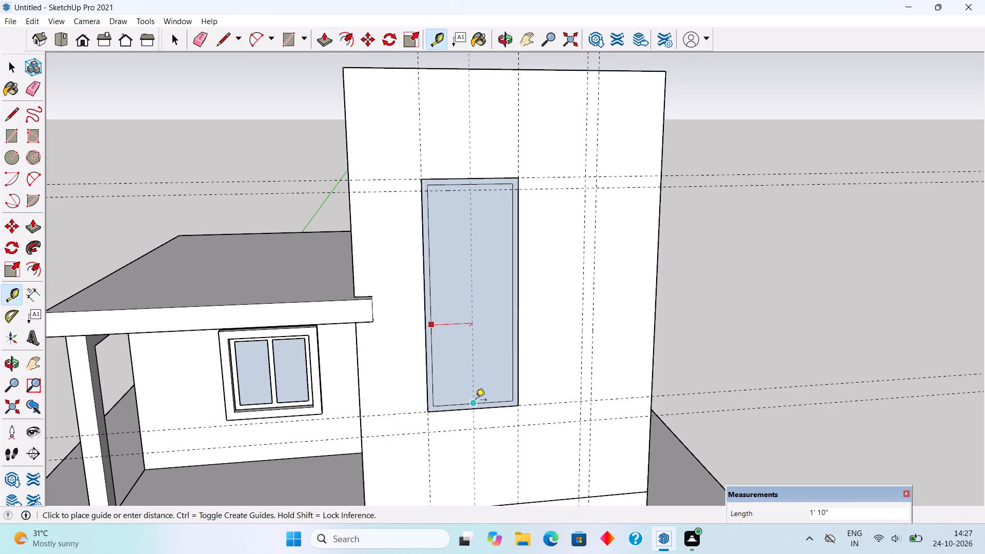
pyautogui.click(475, 401)
pyautogui.click(474, 384)
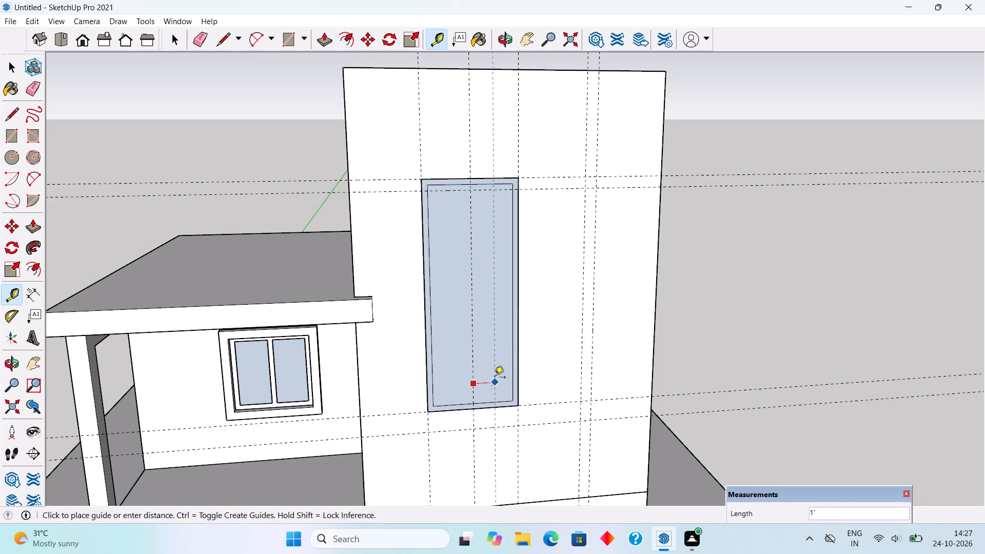
pyautogui.write('1.5"')
pyautogui.press('Return')
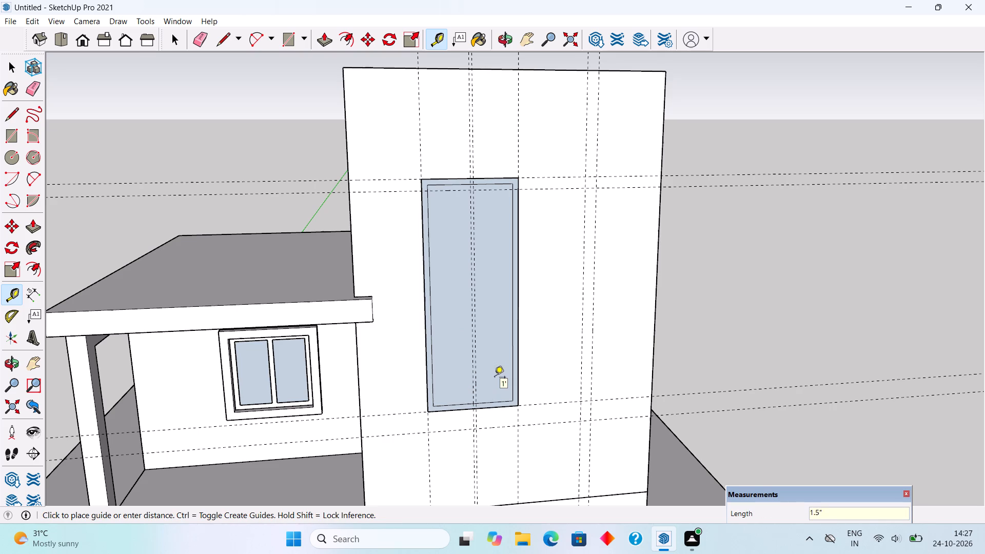
pyautogui.scroll(6, 494, 378)
pyautogui.click(471, 346)
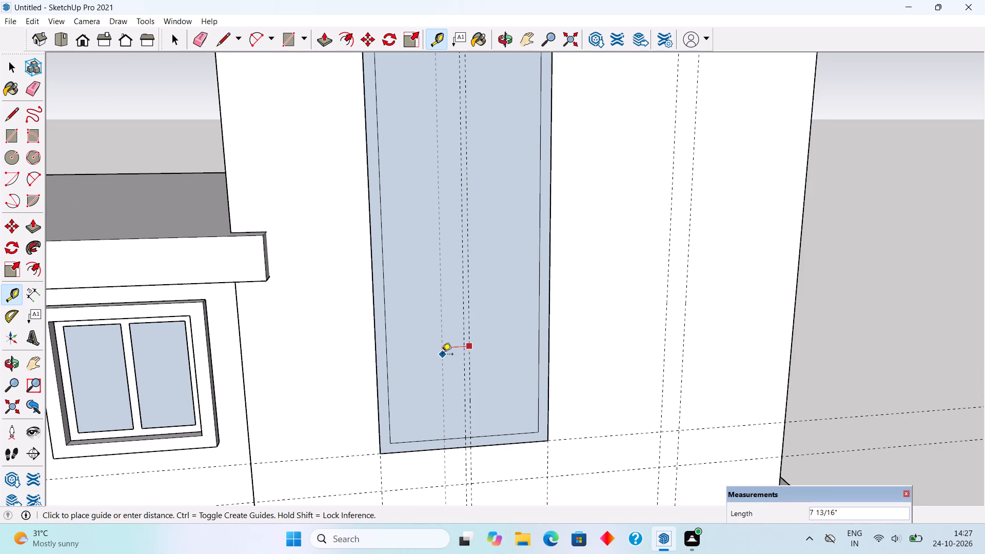
pyautogui.write('3"')
pyautogui.press('Return')
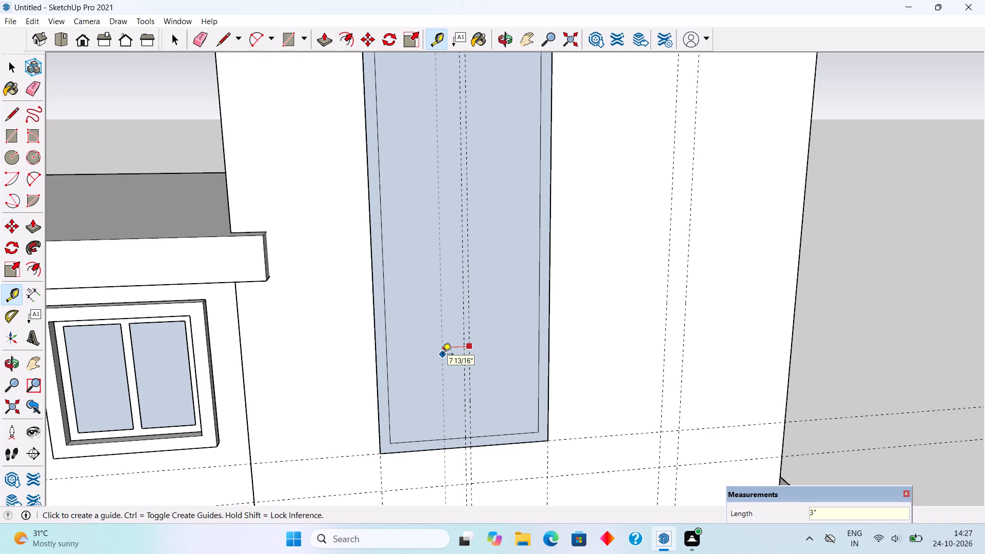
# Draw two 10' vertical lines along the outer centre guides, between the inner rectangle's bottom and top edges.
pyautogui.press('l')
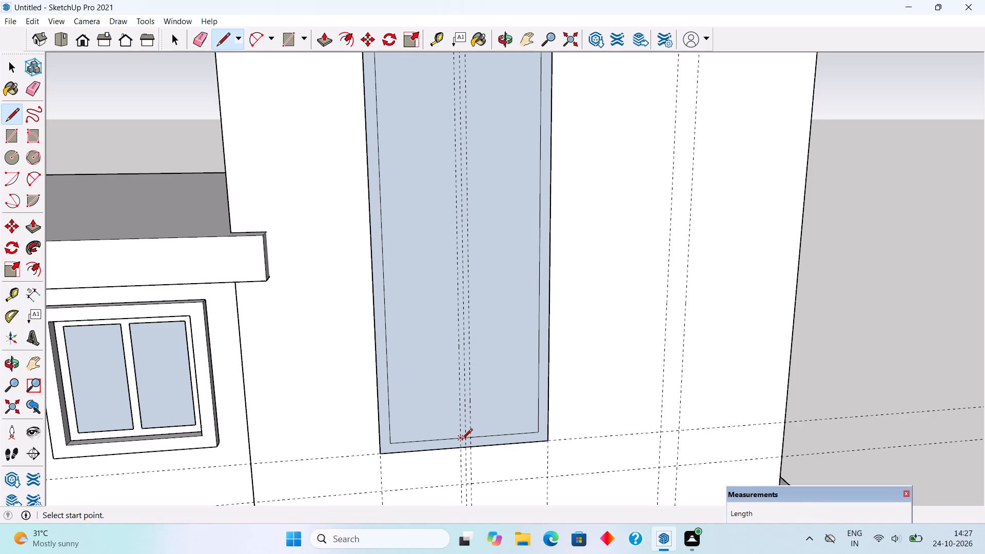
pyautogui.click(462, 440)
pyautogui.scroll(-4, 457, 427)
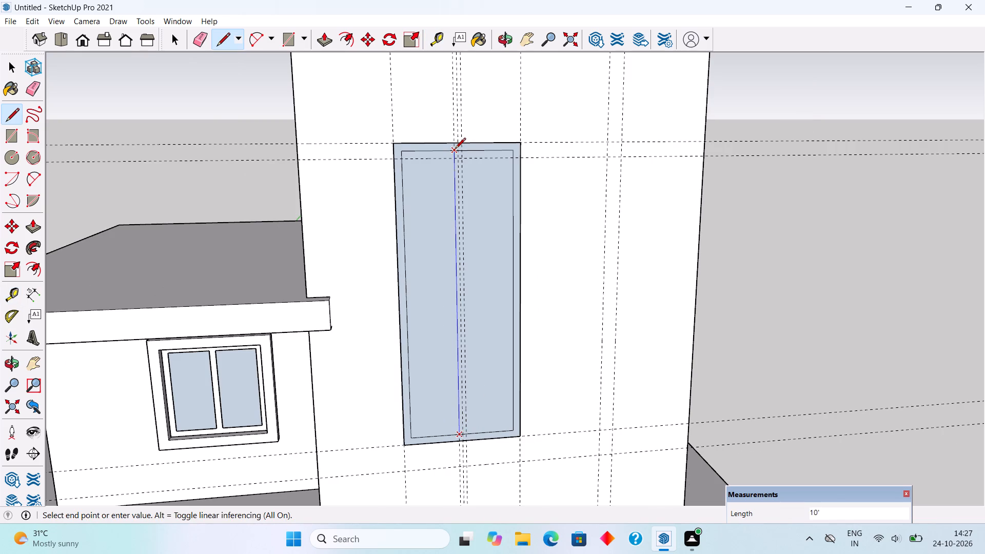
pyautogui.click(455, 149)
pyautogui.click(463, 151)
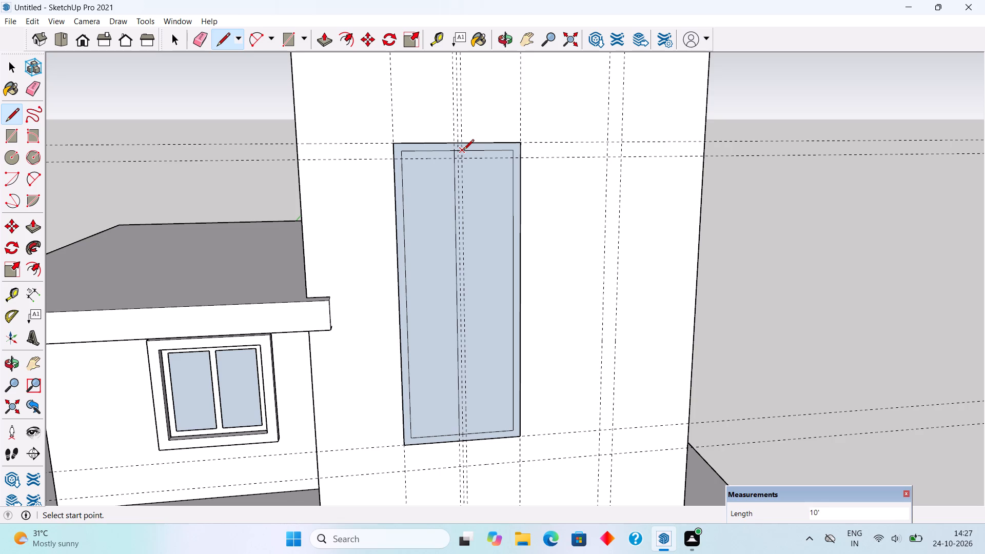
pyautogui.scroll(5, 469, 436)
pyautogui.click(467, 434)
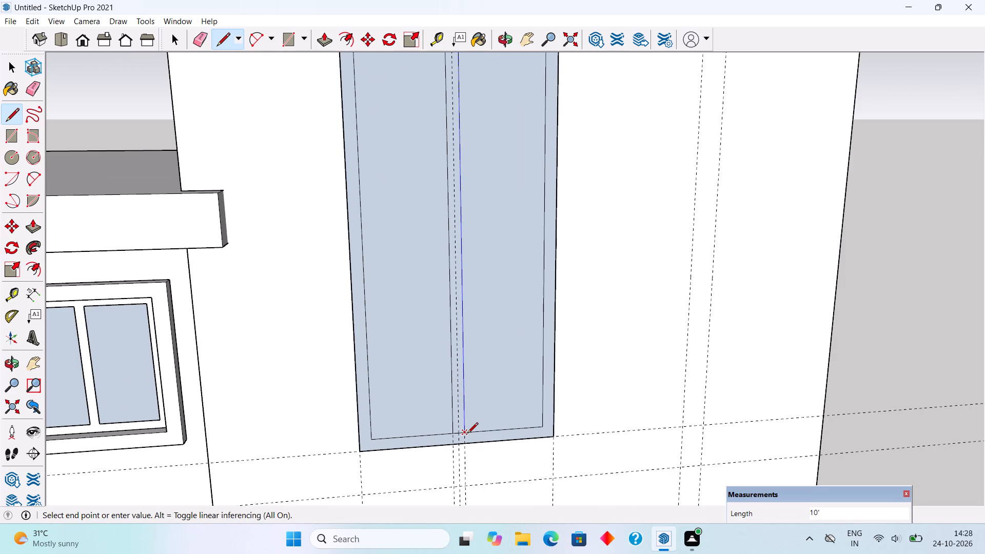
# Erase the short inner-rectangle edge segments between the two centre lines at the bottom and top.
pyautogui.press('e')
pyautogui.click(460, 432)
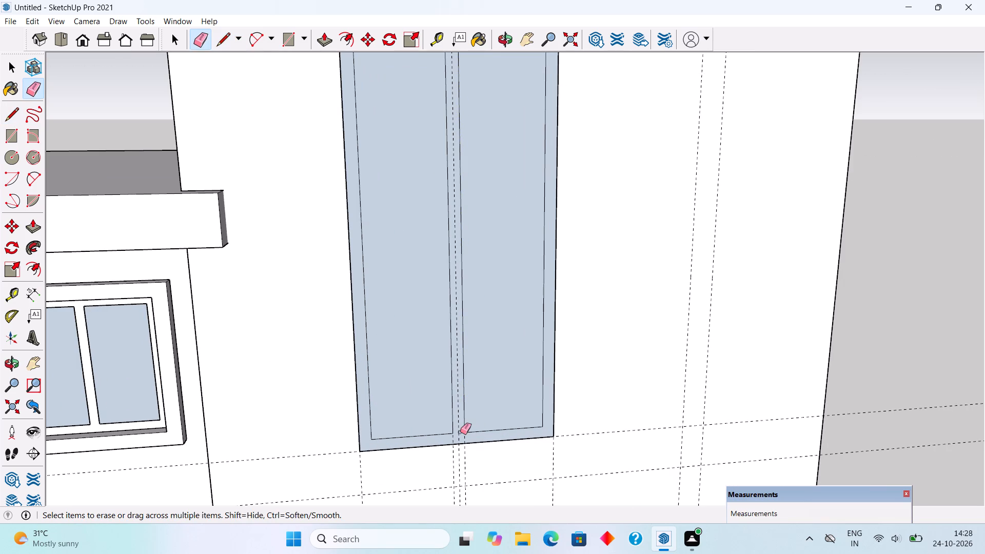
pyautogui.scroll(-9, 459, 431)
pyautogui.scroll(9, 457, 224)
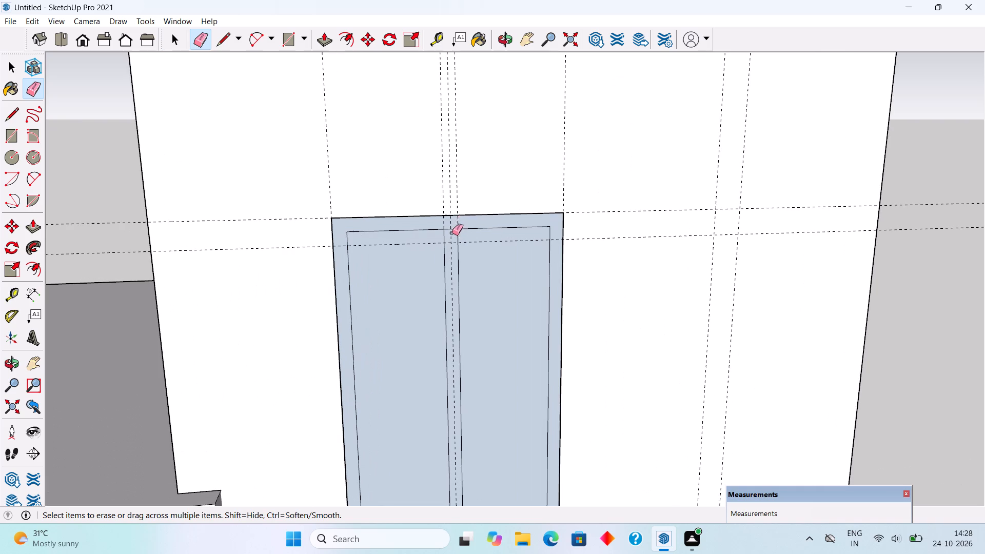
pyautogui.click(455, 229)
# Delete the two pane faces on either side of the central mullion, keeping the frame face.
pyautogui.press('space')
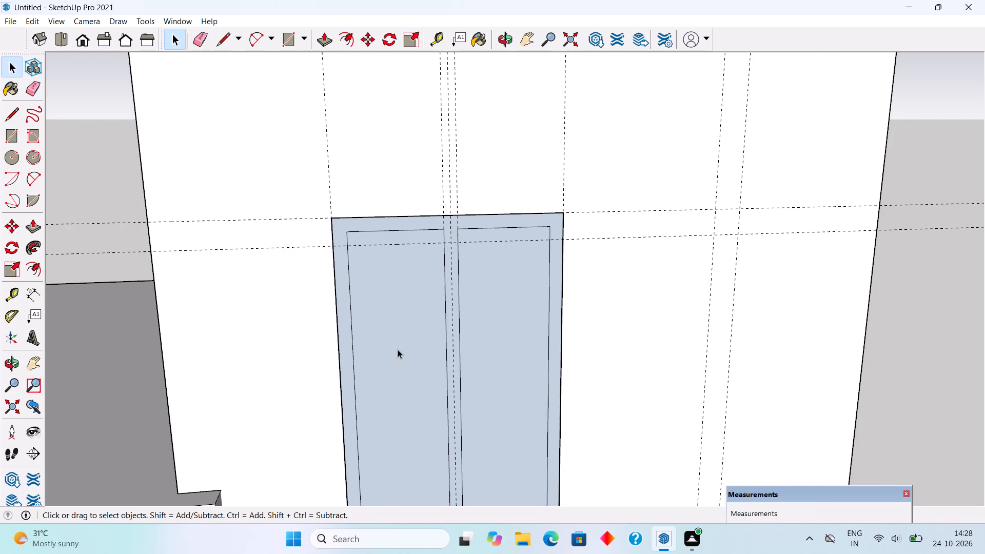
pyautogui.click(390, 352)
pyautogui.press('Delete')
pyautogui.click(486, 364)
pyautogui.press('Delete')
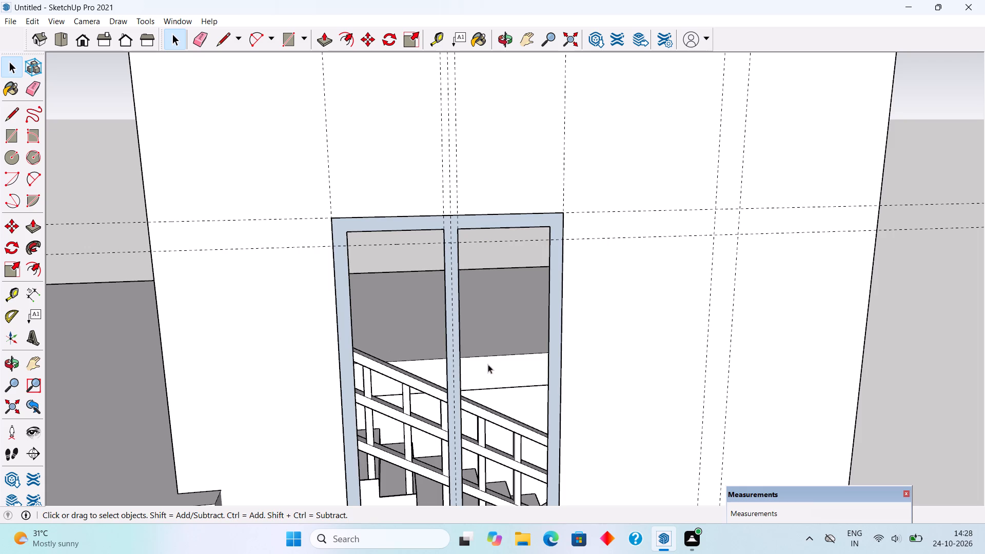
# Extrude the window frame face 4" outward and group the whole frame.
pyautogui.press('p')
pyautogui.click(553, 345)
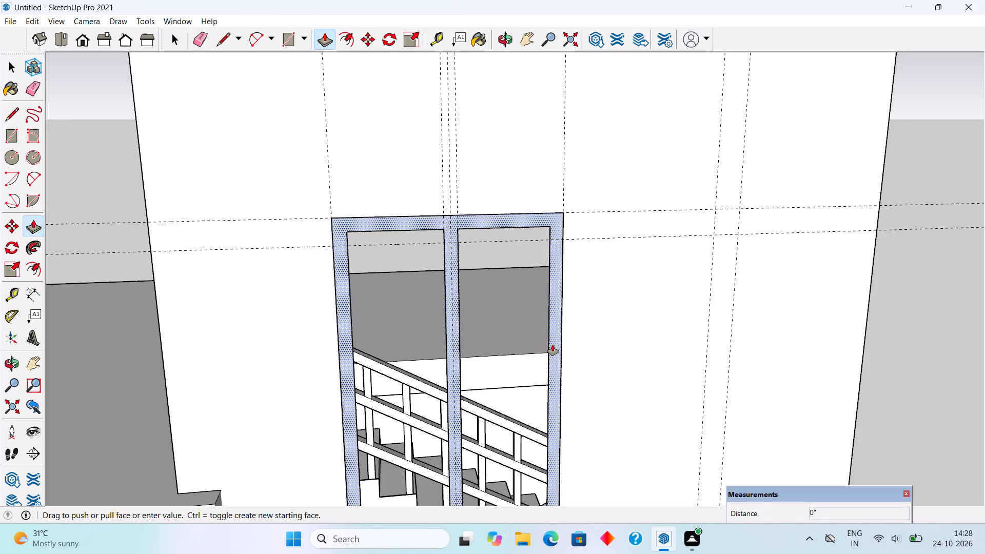
pyautogui.press('4')
pyautogui.hotkey('shift', '"')
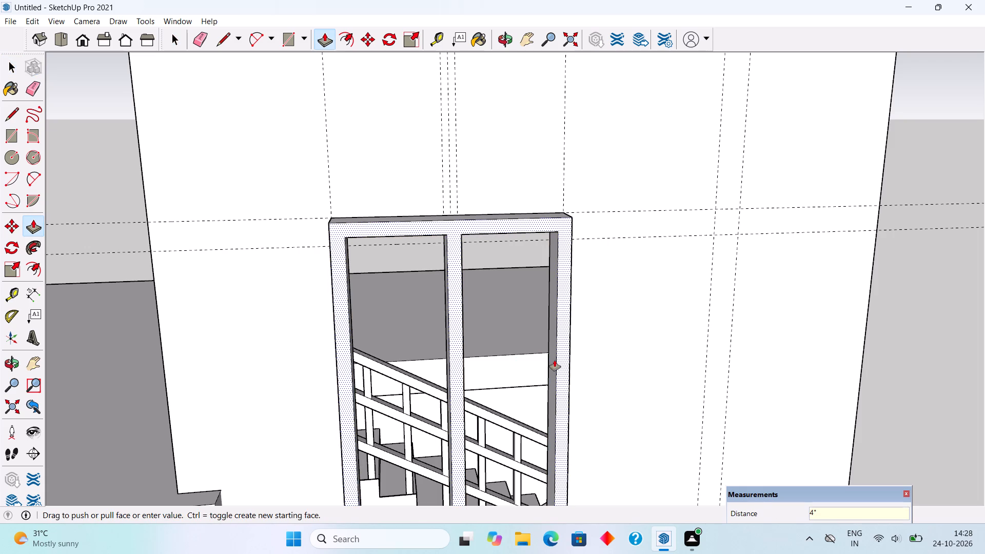
pyautogui.press('Return')
pyautogui.press('space')
pyautogui.tripleClick(552, 360)
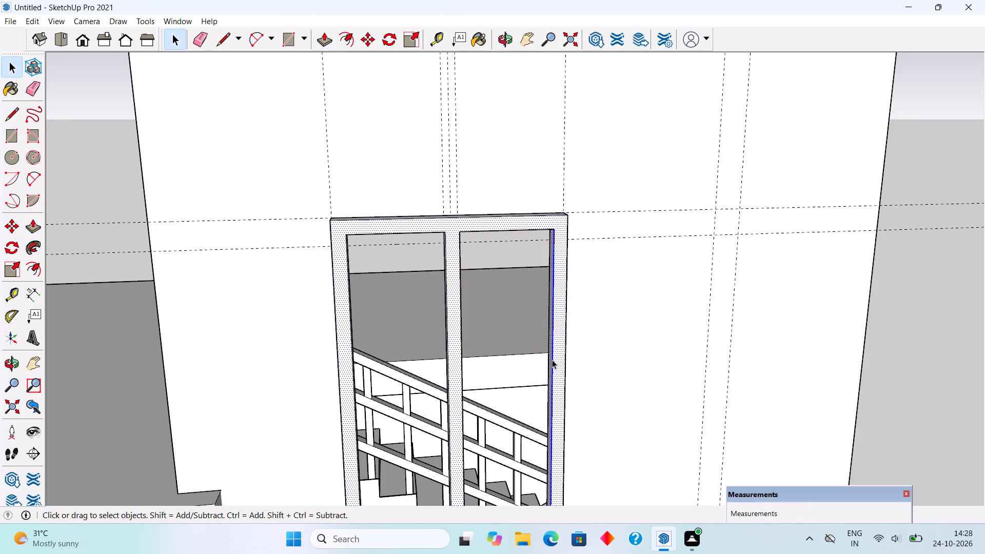
pyautogui.rightClick(552, 360)
pyautogui.click(578, 275)
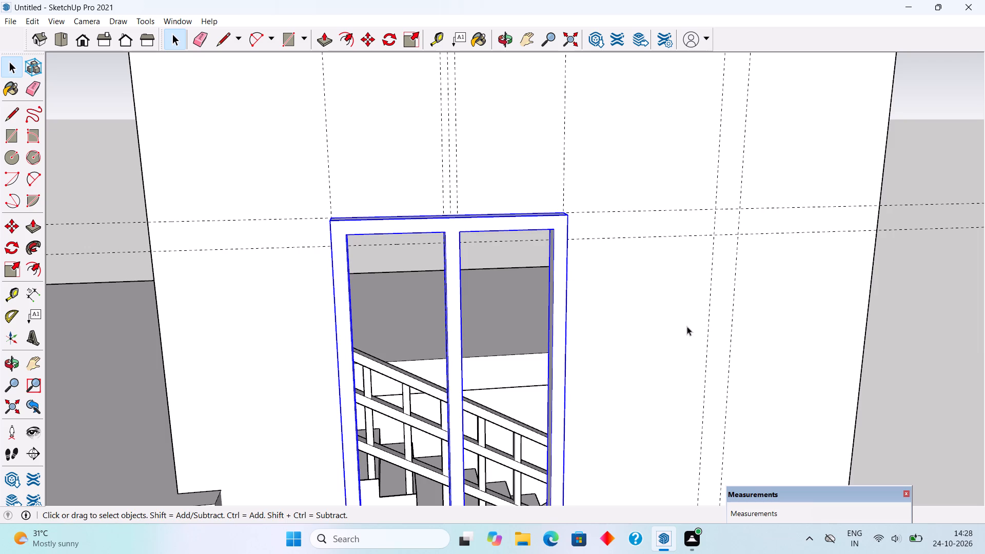
# Move the frame group back into the opening from its lower outer corner until its front face is flush with the wall face.
pyautogui.moveTo(642, 321); pyautogui.dragTo(638, 351, button='middle')
pyautogui.scroll(-3, 474, 143)
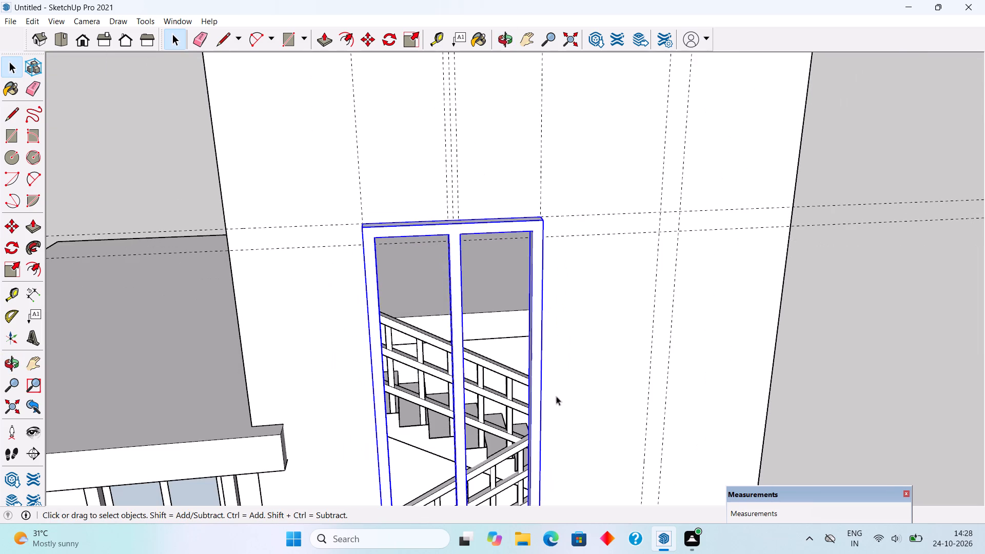
pyautogui.scroll(-4, 468, 205)
pyautogui.scroll(6, 478, 492)
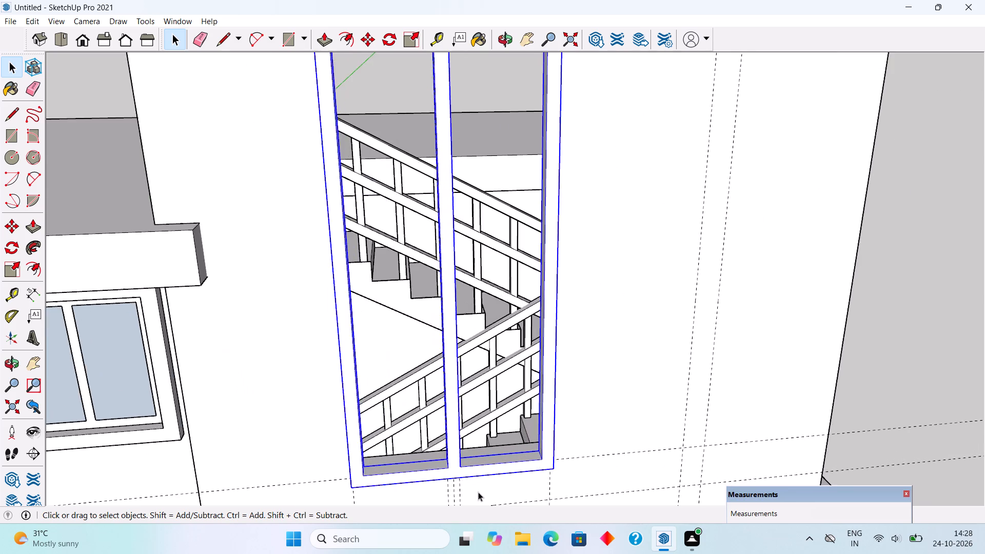
pyautogui.scroll(5, 478, 492)
pyautogui.press('m')
pyautogui.click(607, 451)
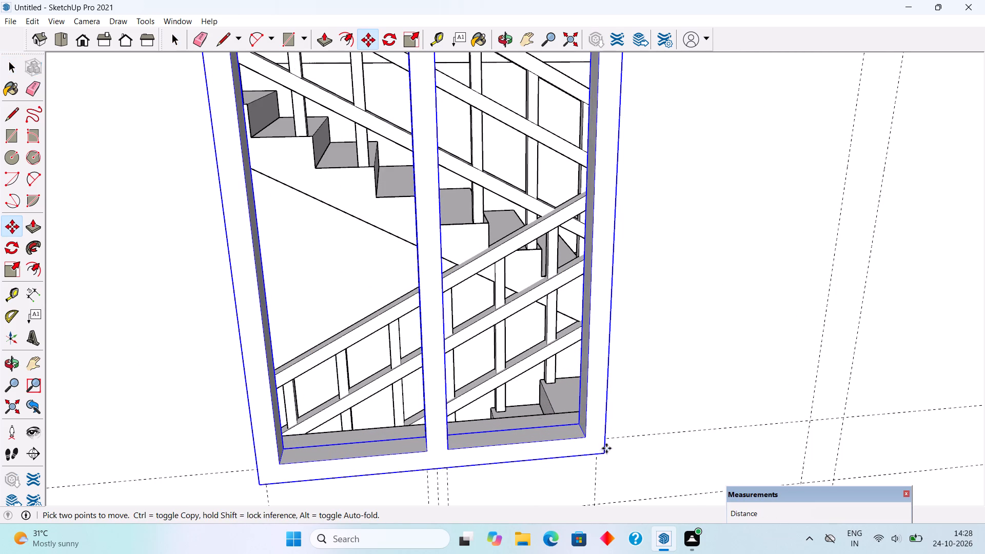
pyautogui.click(596, 444)
# Move the window frame group 3" inward from its lower outer corner, recessing it into the staircase wall opening.
pyautogui.scroll(7, 596, 444)
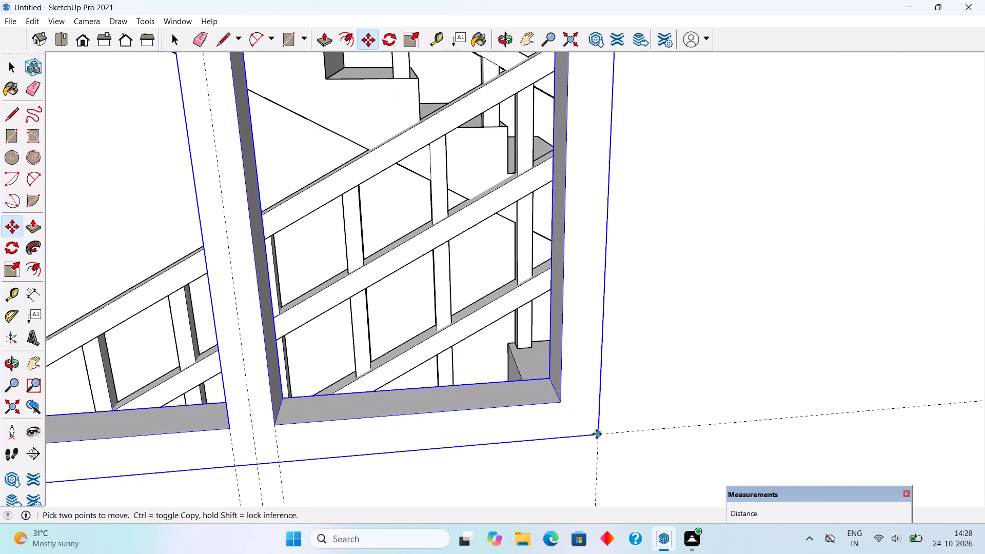
pyautogui.click(597, 434)
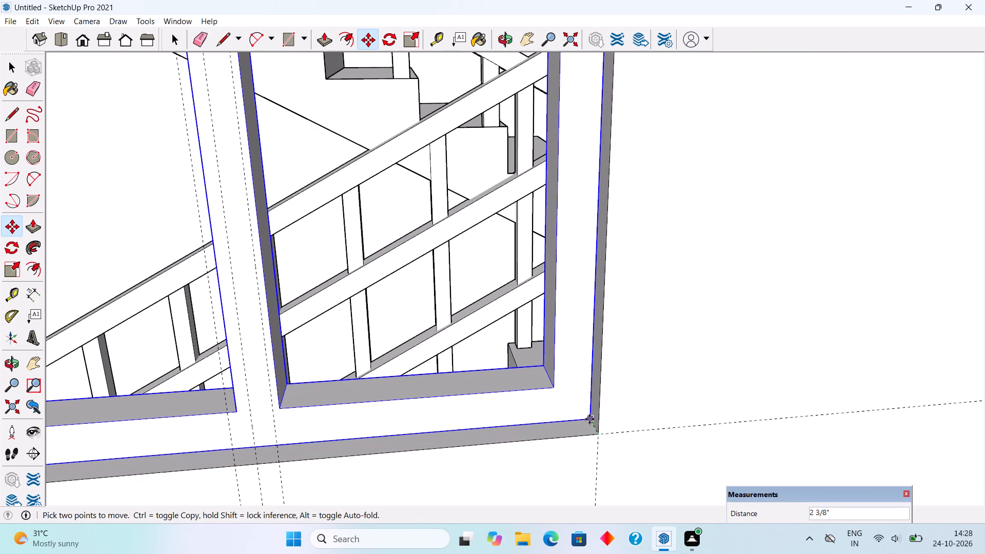
pyautogui.write('3"')
pyautogui.press('Return')
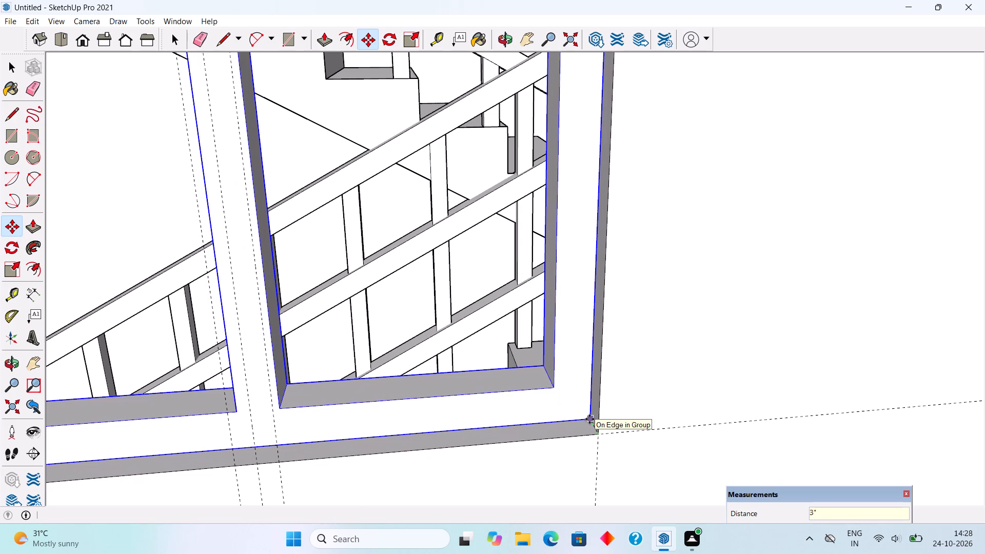
pyautogui.press('space')
pyautogui.scroll(-19, 589, 419)
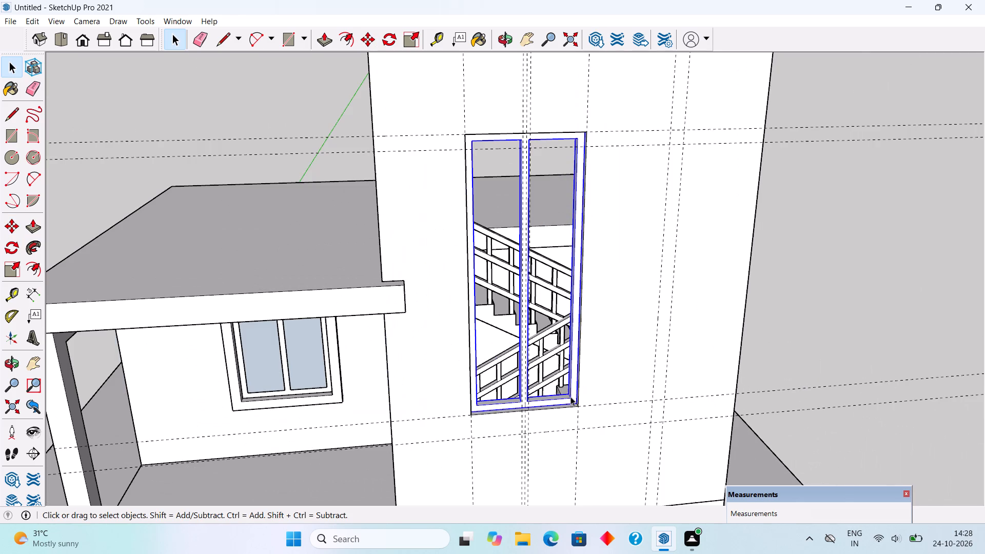
pyautogui.click(821, 283)
# Draw a glass pane rectangle, about 1' 8 1/2" by 10', in each of the window frame's two openings.
pyautogui.moveTo(505, 360); pyautogui.dragTo(476, 286, button='middle')
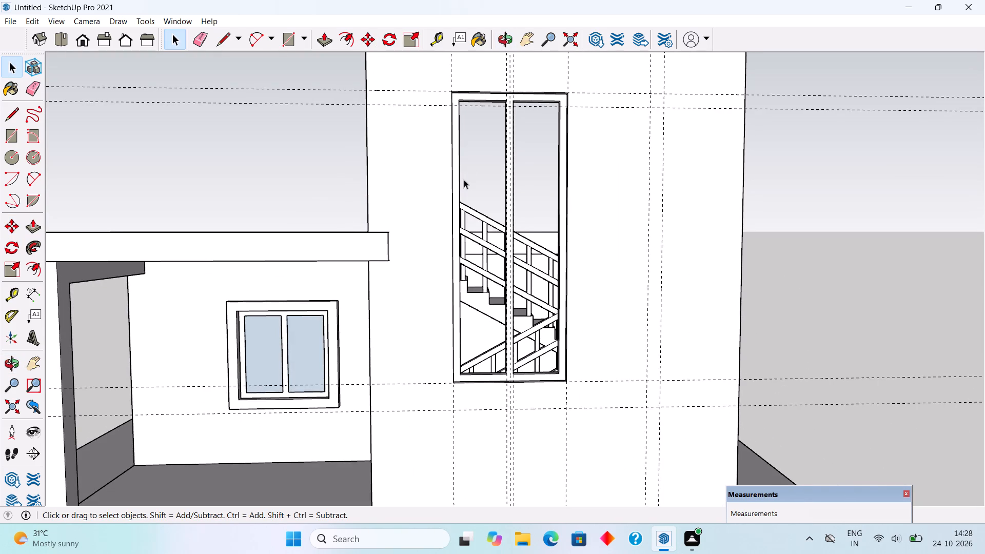
pyautogui.scroll(4, 451, 106)
pyautogui.press('r')
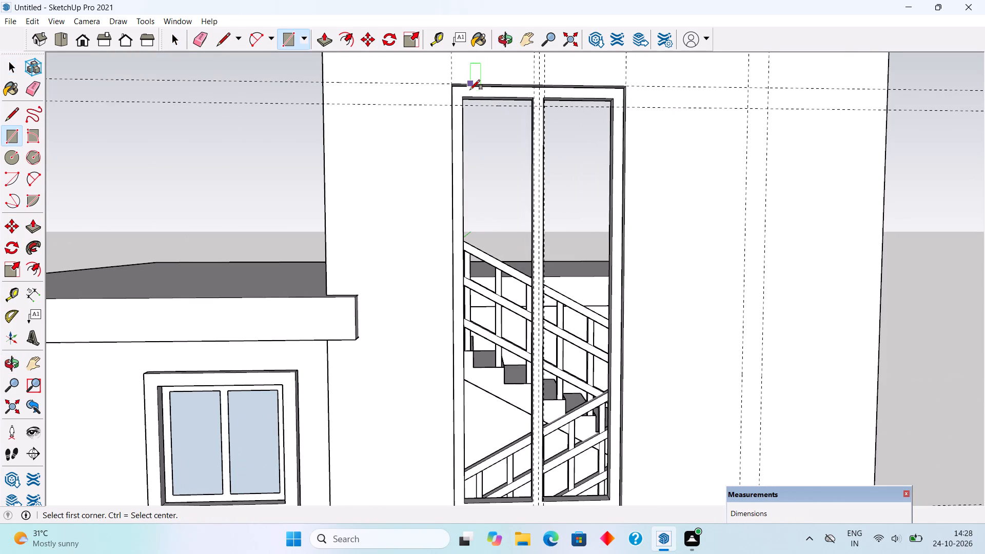
pyautogui.click(464, 94)
pyautogui.scroll(-4, 550, 288)
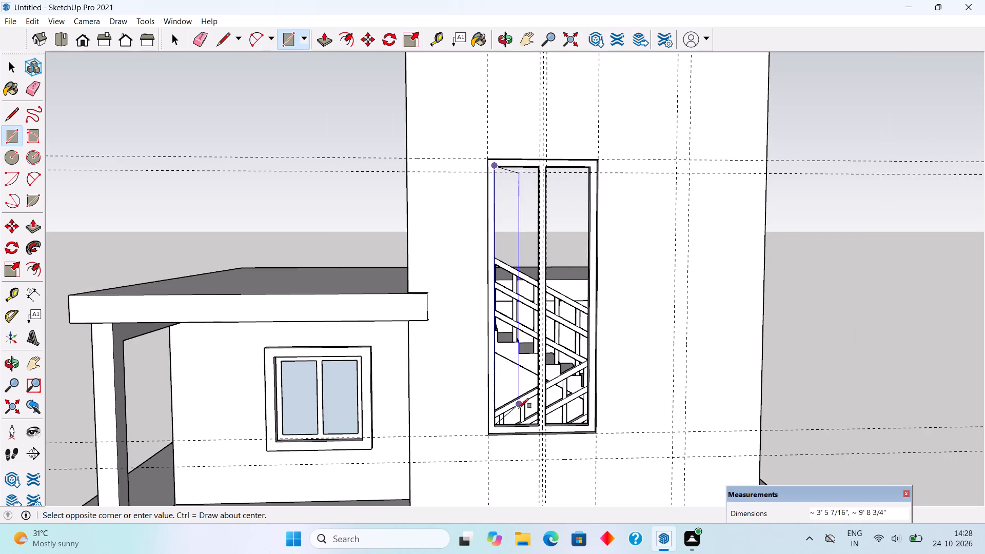
pyautogui.scroll(3, 542, 420)
pyautogui.click(539, 430)
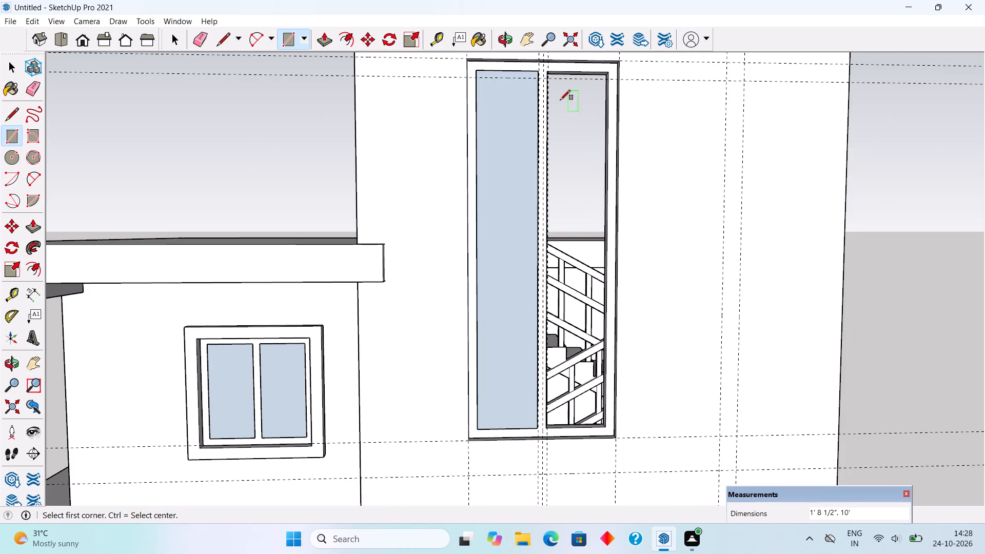
pyautogui.click(547, 72)
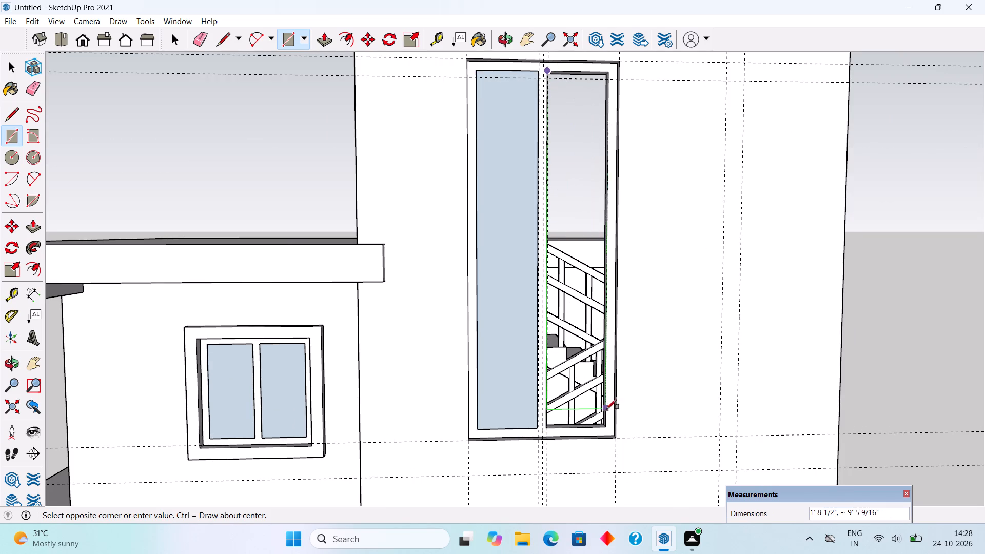
pyautogui.click(607, 424)
pyautogui.press('space')
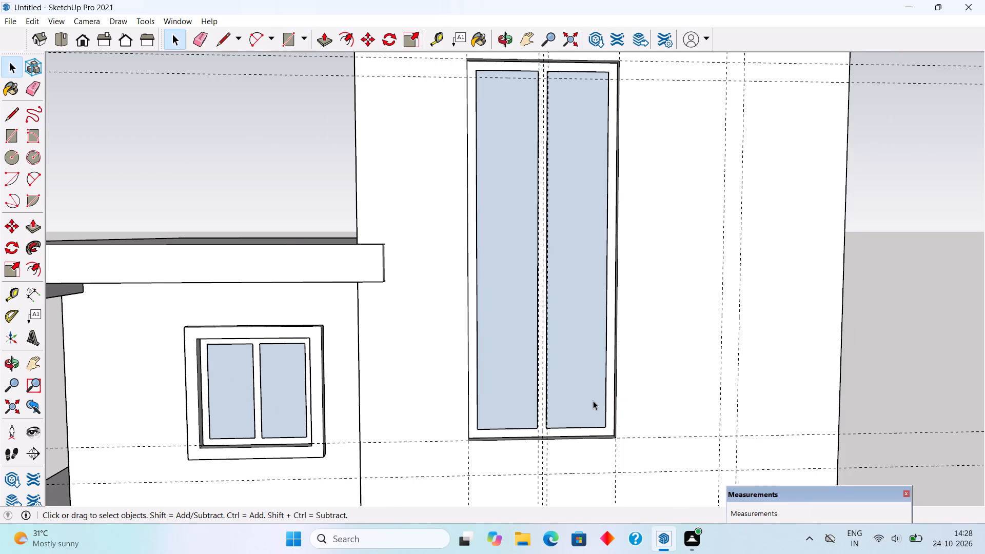
# Make each of the two glass panes, with its edges, a separate group.
pyautogui.tripleClick(593, 401)
pyautogui.rightClick(593, 401)
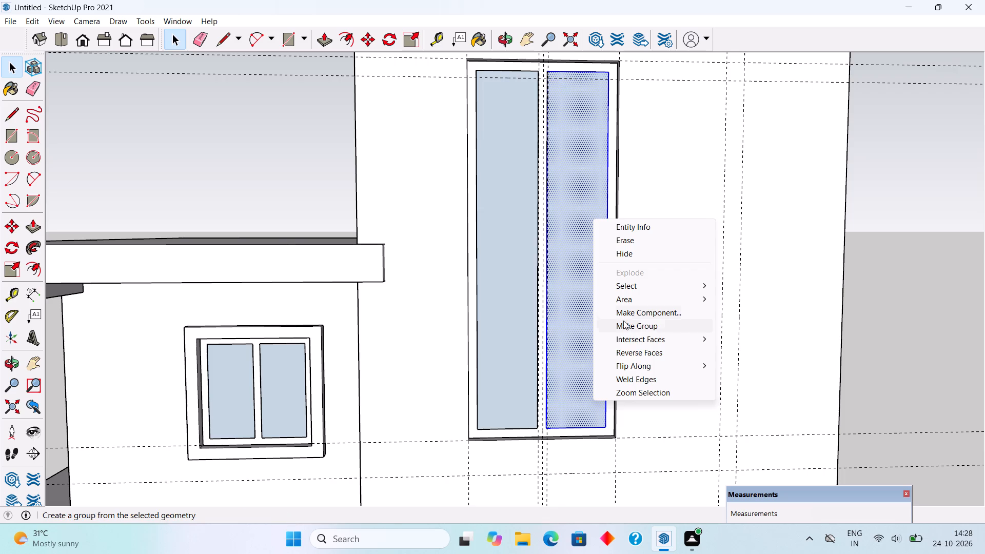
pyautogui.click(624, 323)
pyautogui.click(523, 284)
pyautogui.doubleClick(523, 284)
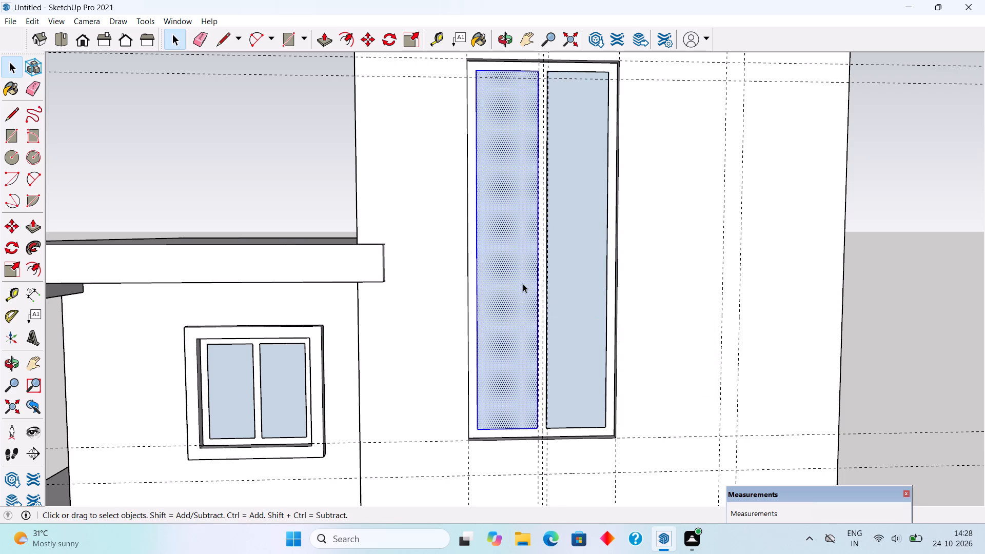
pyautogui.rightClick(523, 284)
pyautogui.click(569, 388)
pyautogui.scroll(-5, 569, 388)
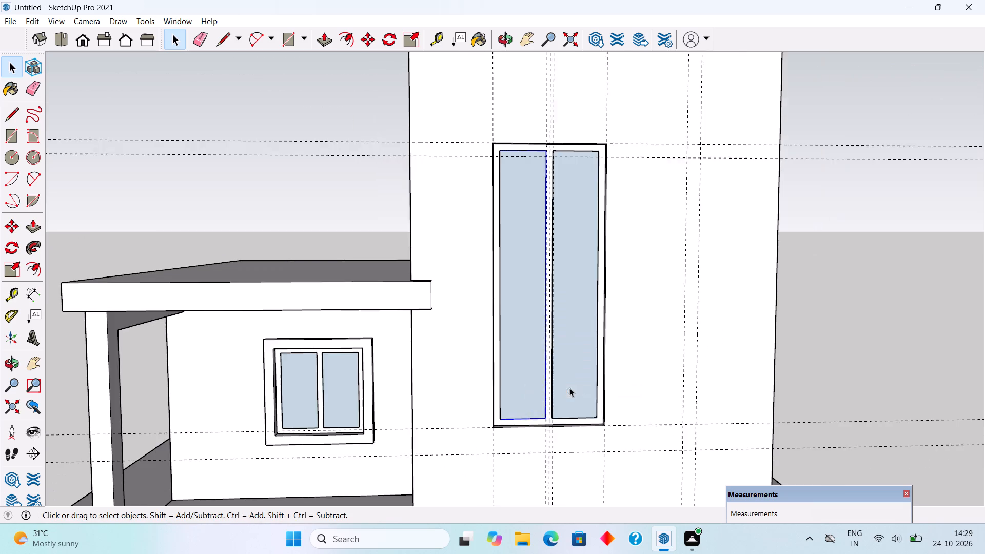
pyautogui.scroll(-4, 569, 388)
pyautogui.click(862, 328)
# Examine the house from the front, above and the staircase side, checking the tall window wall and the open stairwell.
pyautogui.moveTo(646, 301); pyautogui.dragTo(644, 353, button='middle')
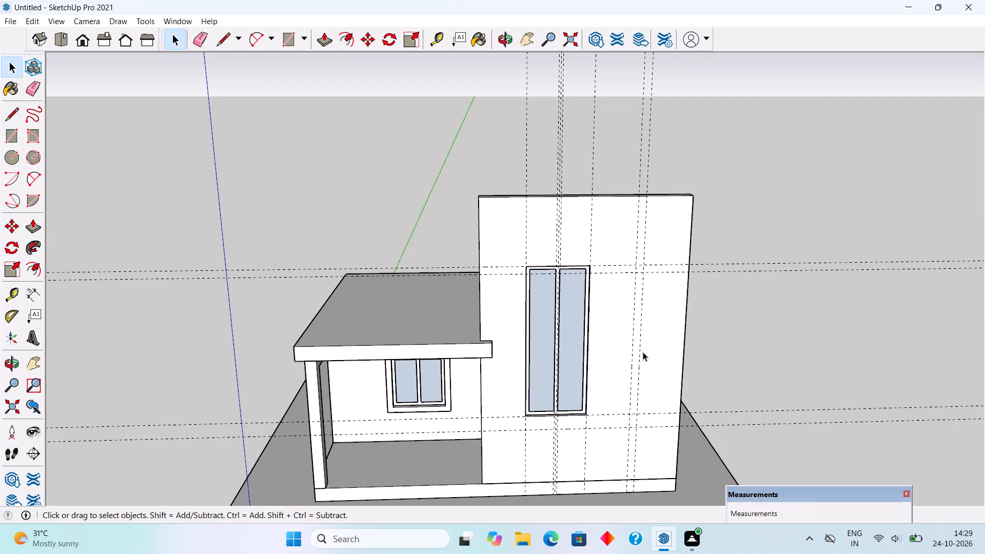
pyautogui.moveTo(623, 293); pyautogui.dragTo(617, 276, button='middle')
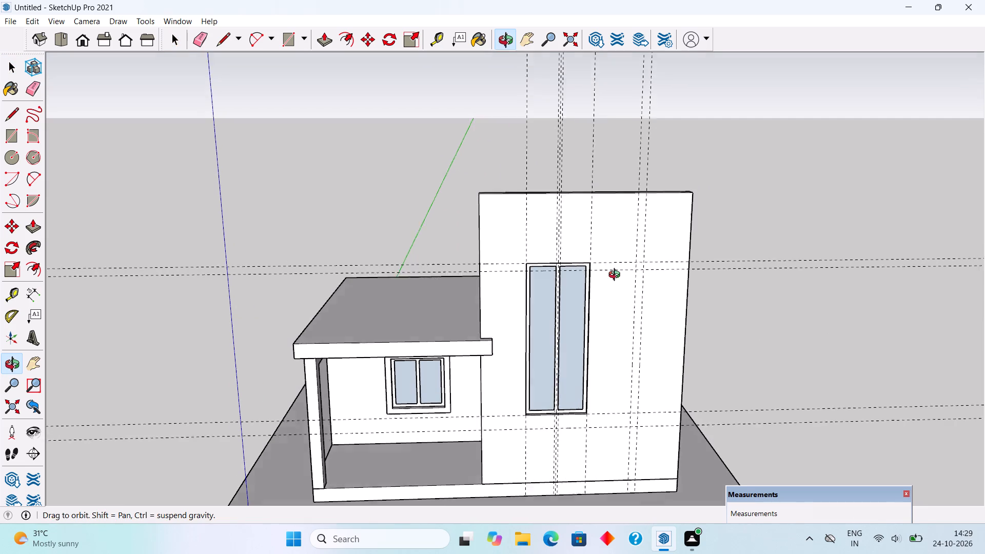
pyautogui.moveTo(617, 276); pyautogui.dragTo(597, 250, button='middle')
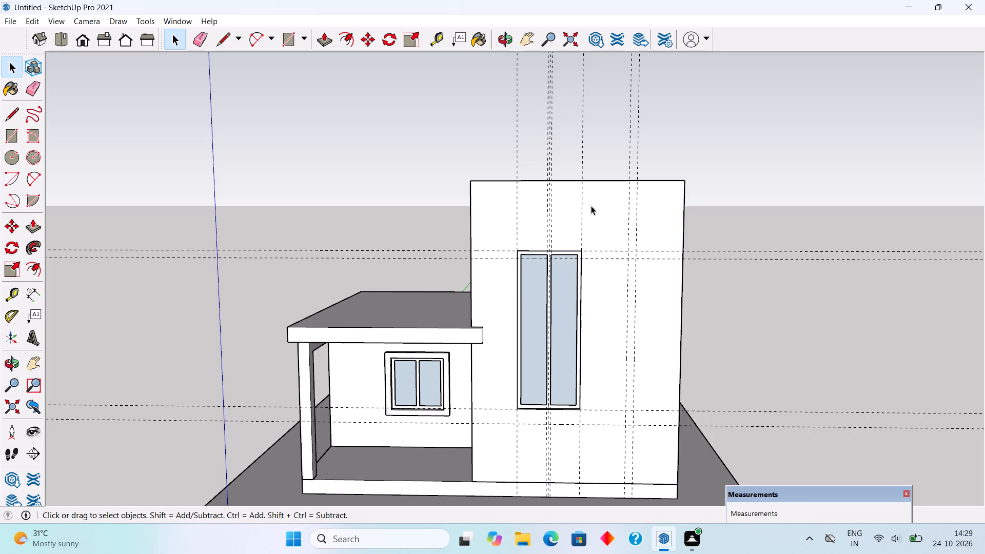
pyautogui.moveTo(592, 211); pyautogui.dragTo(615, 377, button='middle')
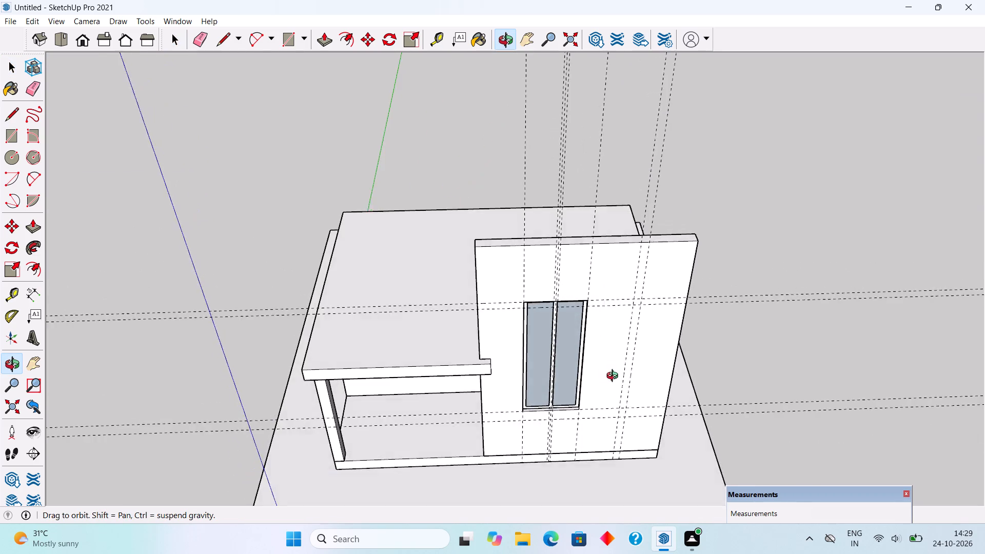
pyautogui.moveTo(615, 377); pyautogui.dragTo(593, 400, button='middle')
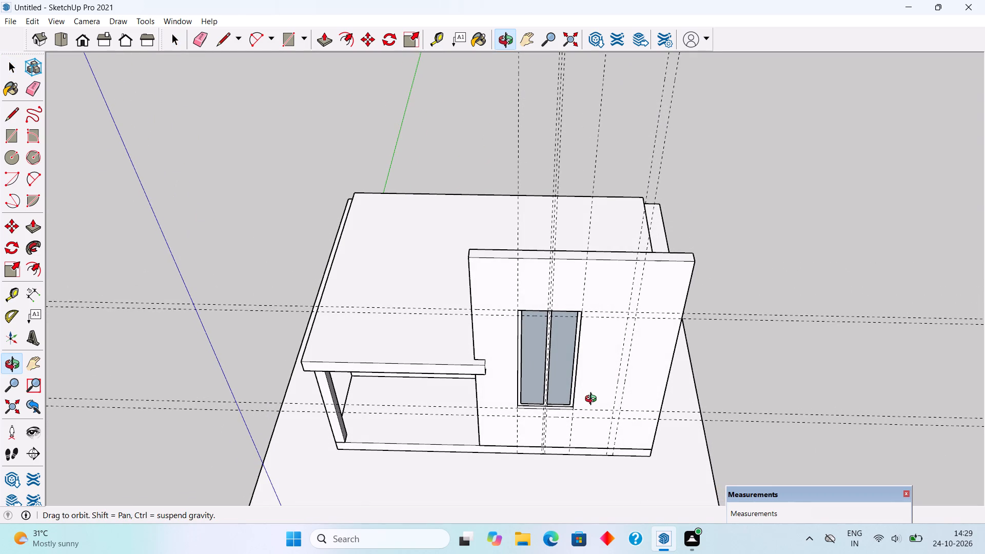
pyautogui.moveTo(593, 400); pyautogui.dragTo(577, 403, button='middle')
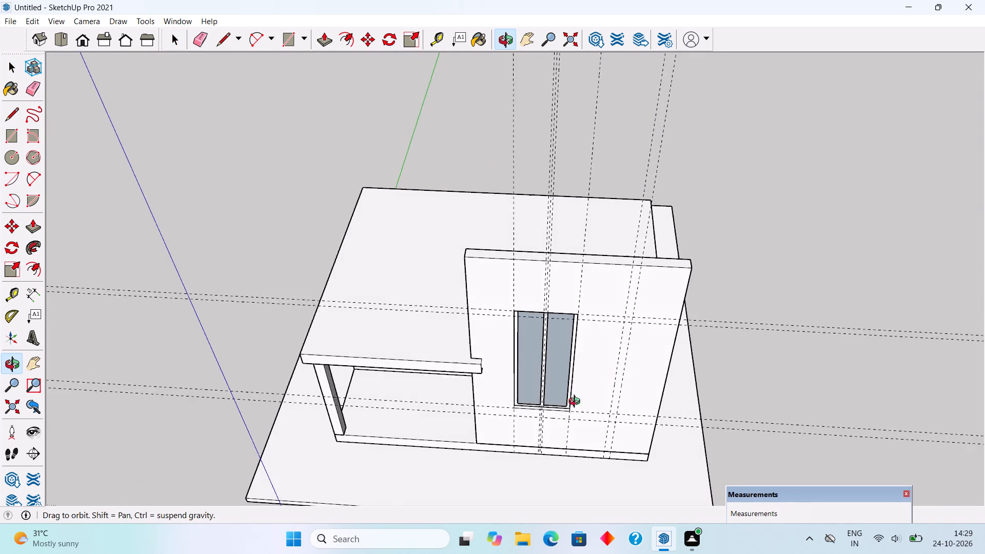
pyautogui.moveTo(577, 403); pyautogui.dragTo(607, 387, button='middle')
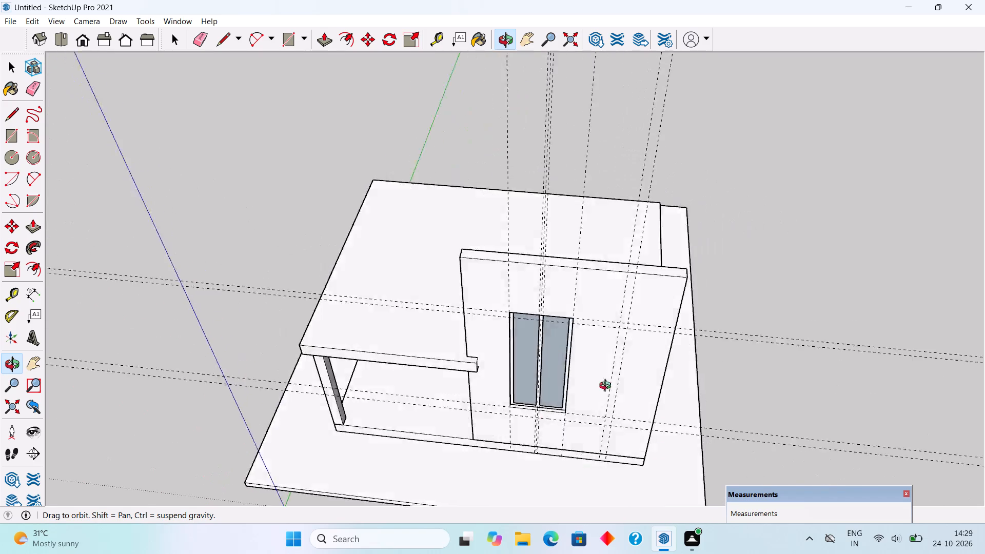
pyautogui.moveTo(607, 387); pyautogui.dragTo(698, 306, button='middle')
pyautogui.scroll(4, 533, 229)
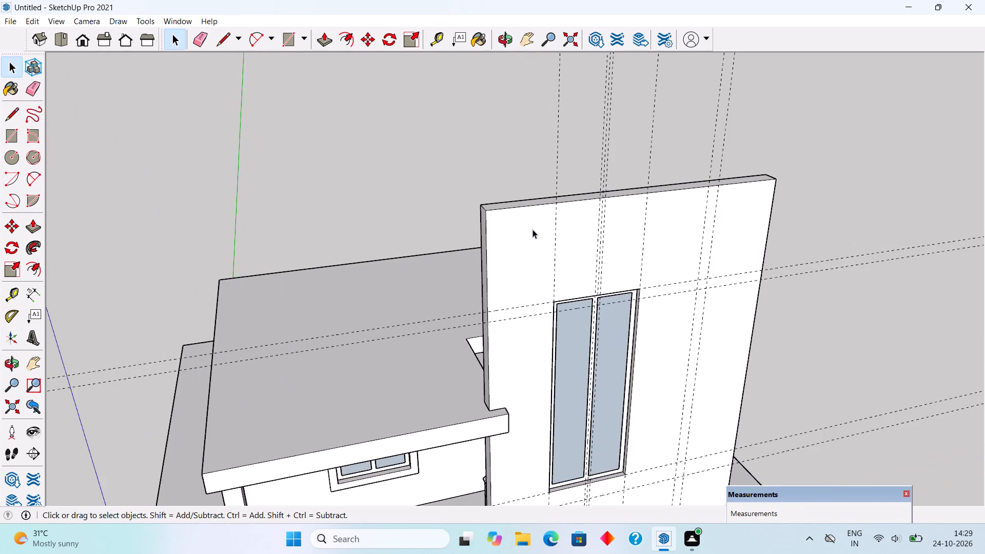
pyautogui.moveTo(543, 238); pyautogui.dragTo(243, 276, button='middle')
pyautogui.scroll(-4, 248, 259)
pyautogui.moveTo(455, 356); pyautogui.dragTo(421, 356, button='middle')
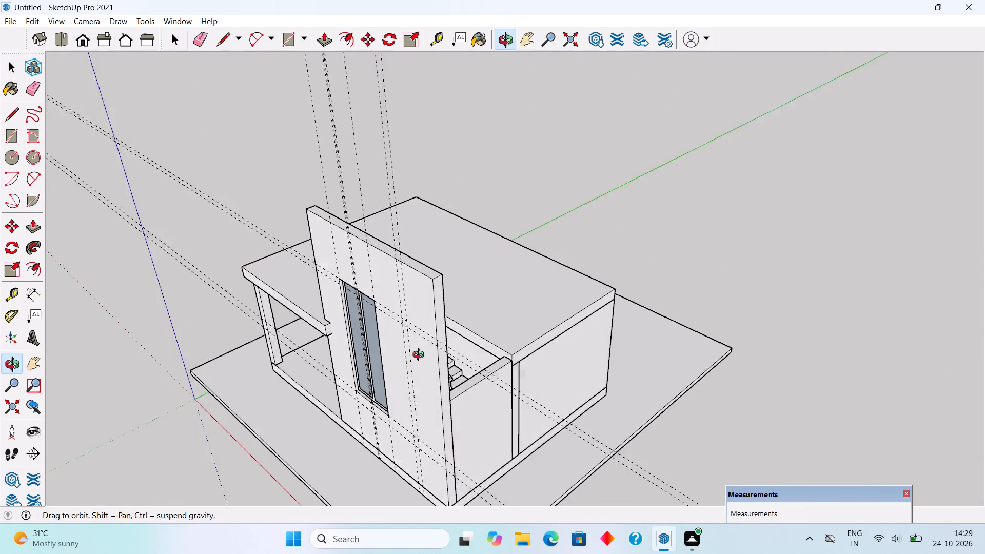
pyautogui.moveTo(421, 356); pyautogui.dragTo(316, 354, button='middle')
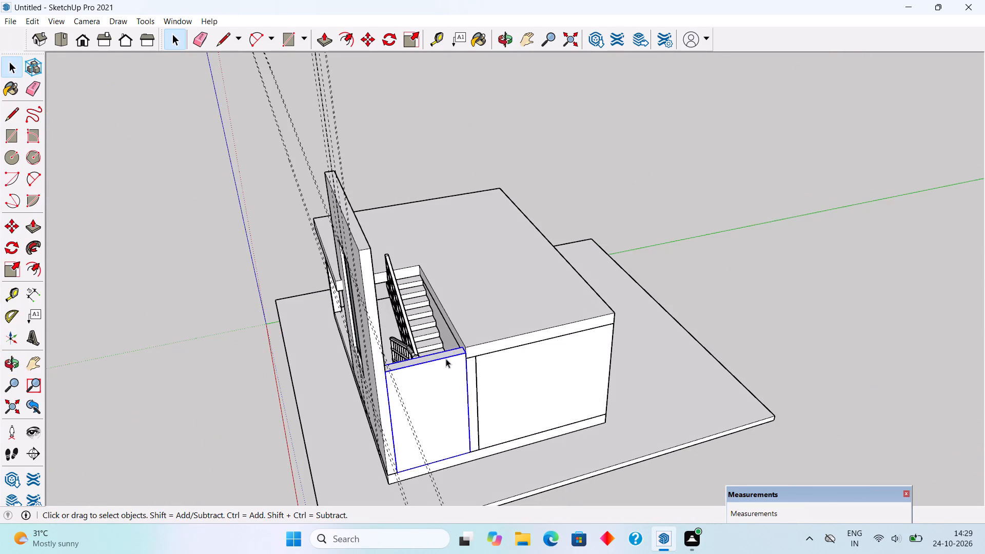
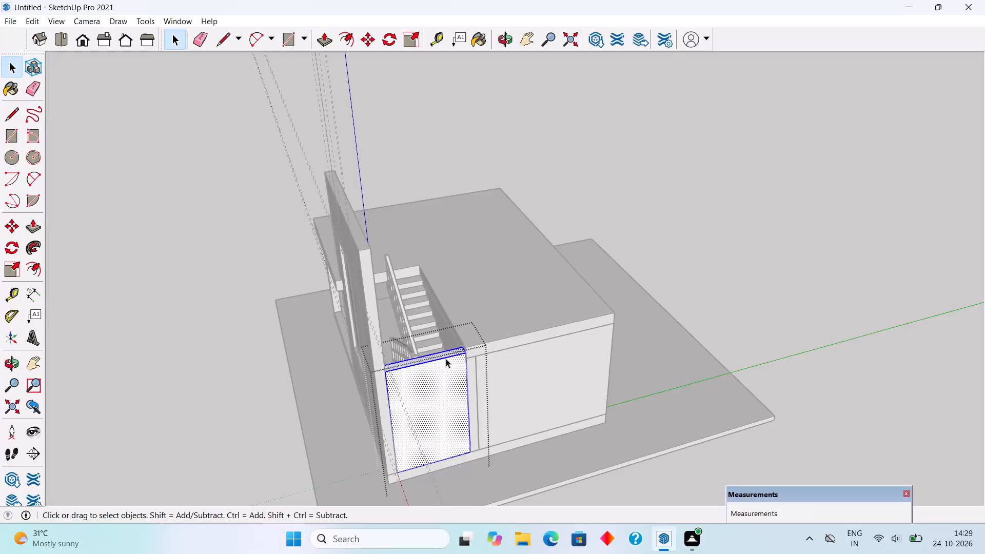
# Raise the stairwell's short end wall by 10' to match the top of the tall window wall.
pyautogui.press('p')
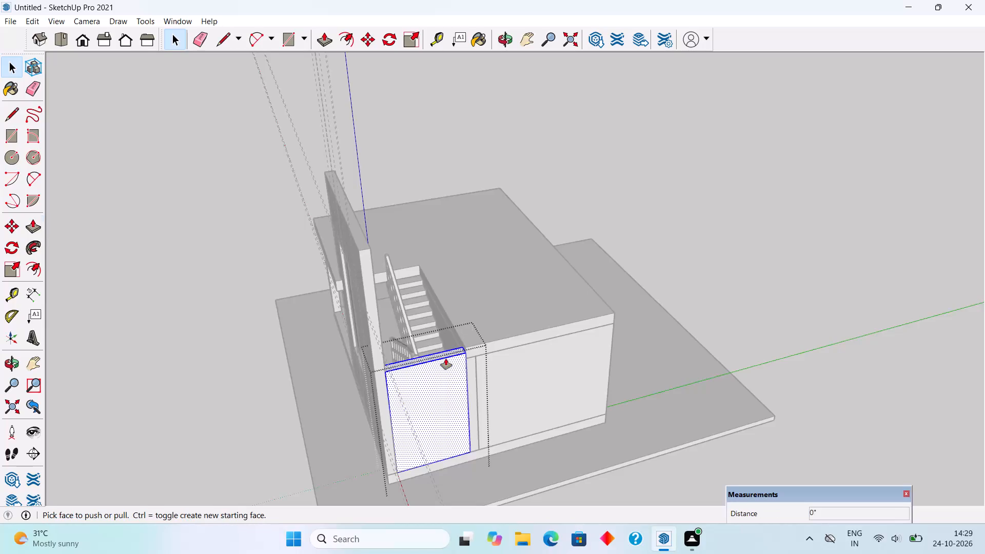
pyautogui.click(443, 350)
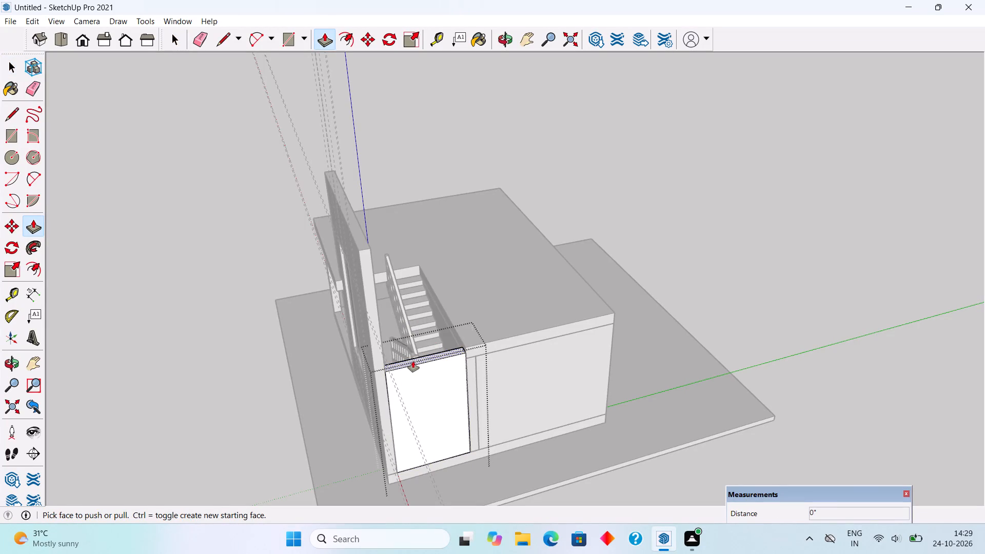
pyautogui.click(413, 361)
pyautogui.moveTo(364, 305); pyautogui.dragTo(611, 284, button='middle')
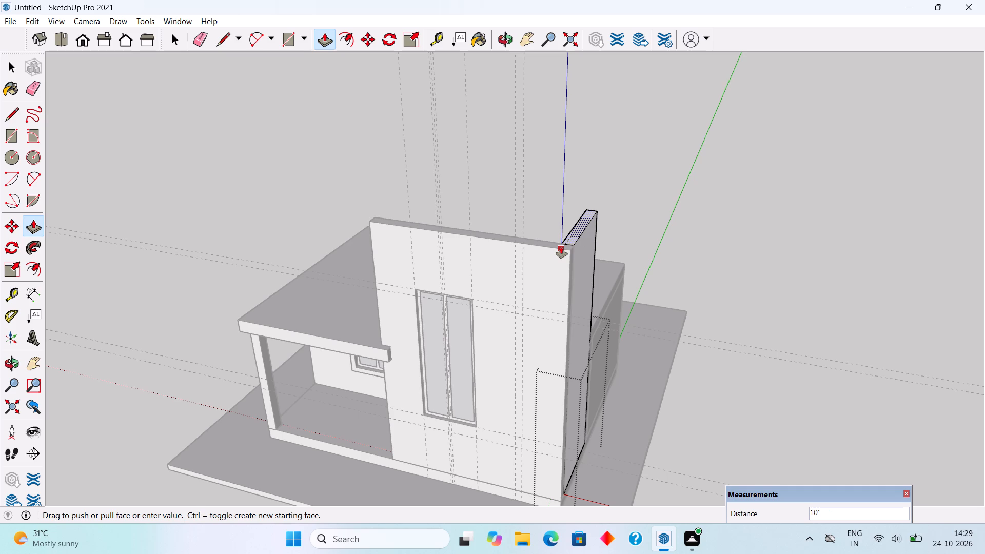
pyautogui.click(561, 247)
pyautogui.moveTo(483, 315); pyautogui.dragTo(984, 348, button='middle')
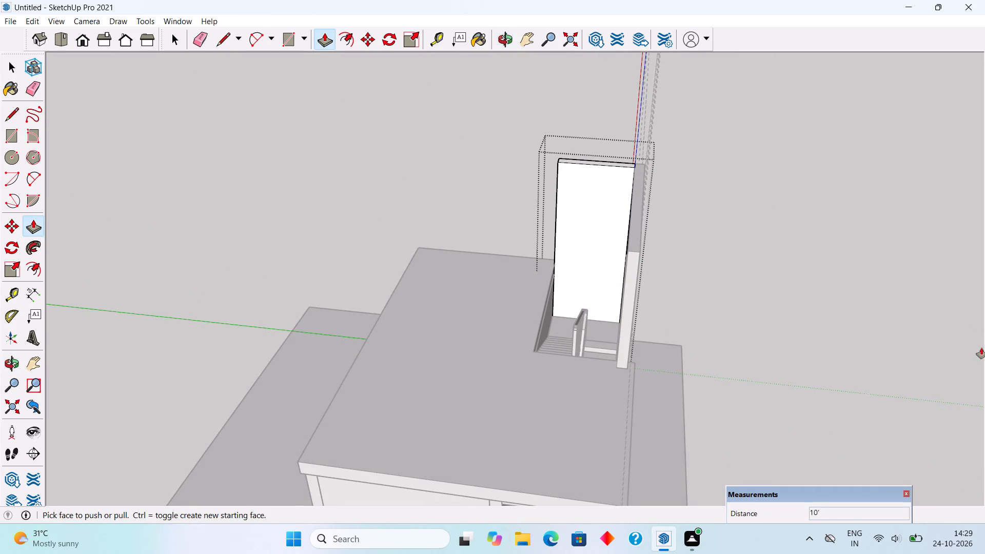
pyautogui.press('space')
pyautogui.click(833, 281)
# Place a guide 9" outside the stairwell opening's long inner edge, plus guides along that edge and the window wall's end.
pyautogui.moveTo(560, 368); pyautogui.dragTo(757, 414, button='middle')
pyautogui.scroll(3, 588, 309)
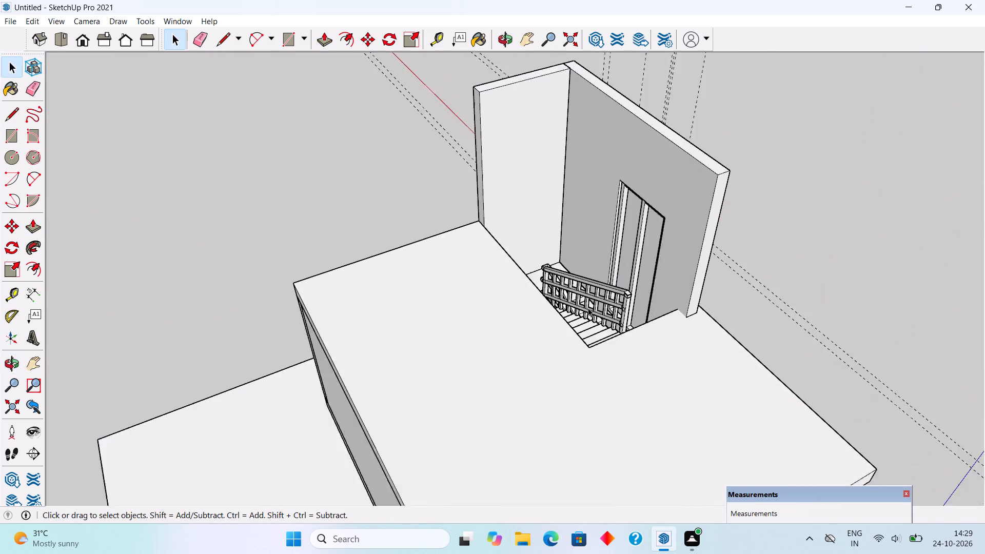
pyautogui.scroll(2, 588, 308)
pyautogui.press('t')
pyautogui.click(574, 338)
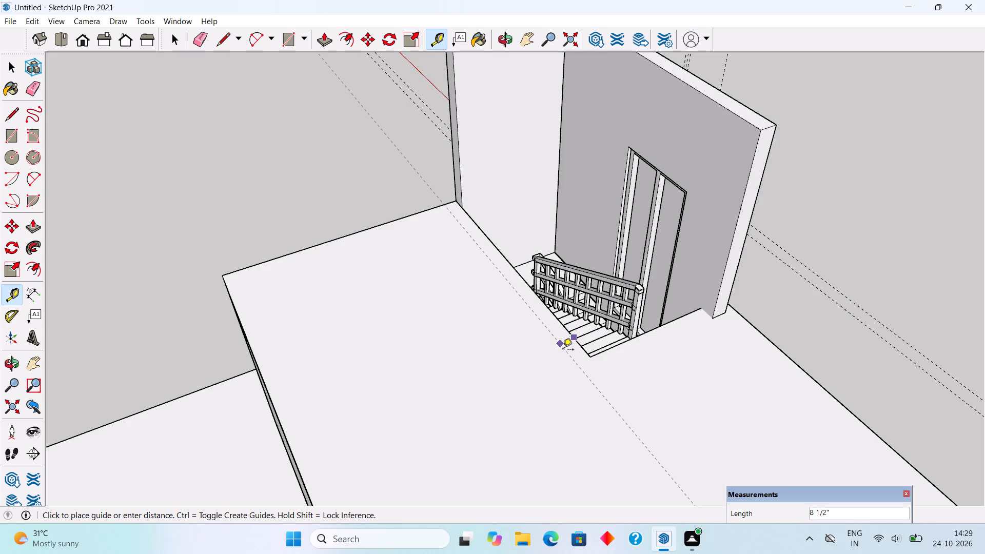
pyautogui.press('9')
pyautogui.hotkey('shift', '"')
pyautogui.press('Return')
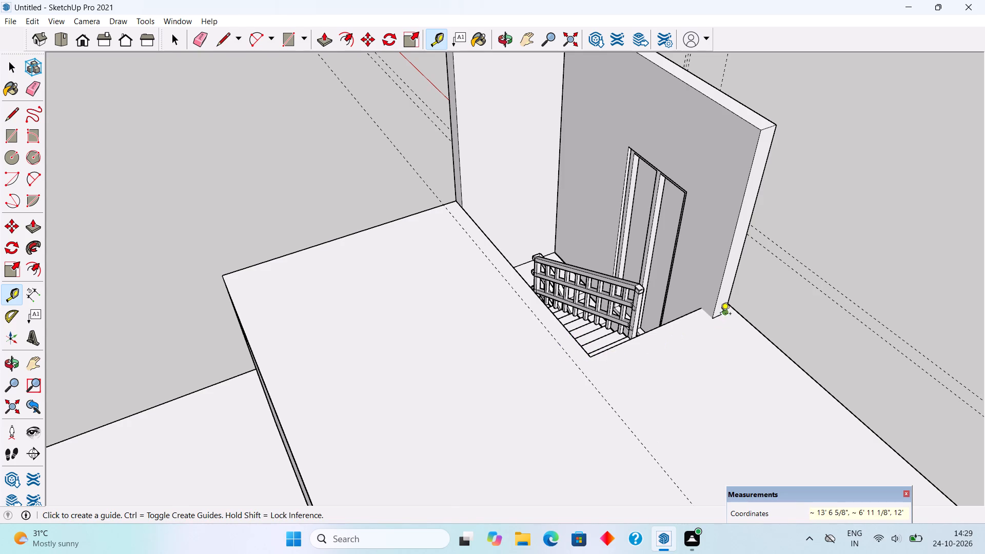
pyautogui.scroll(5, 720, 319)
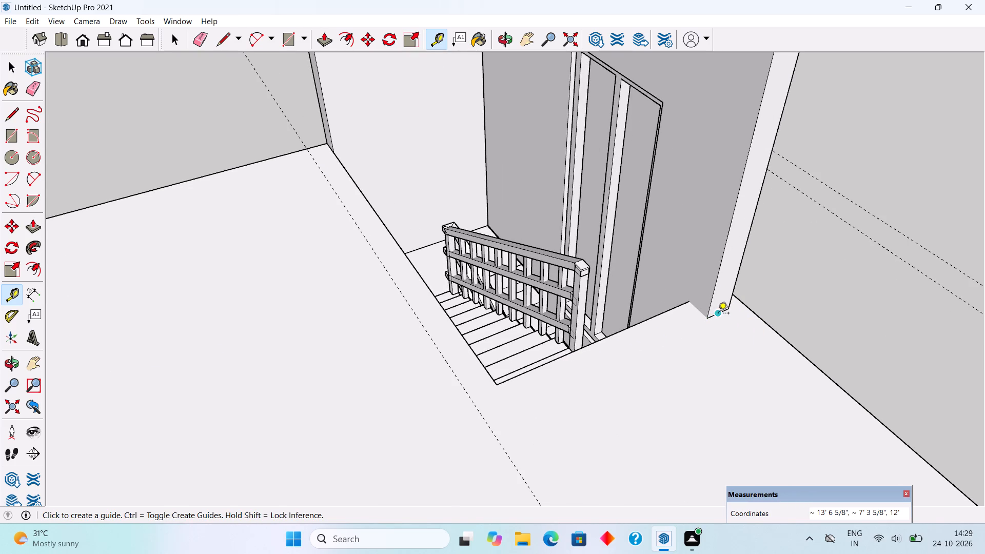
pyautogui.doubleClick(720, 314)
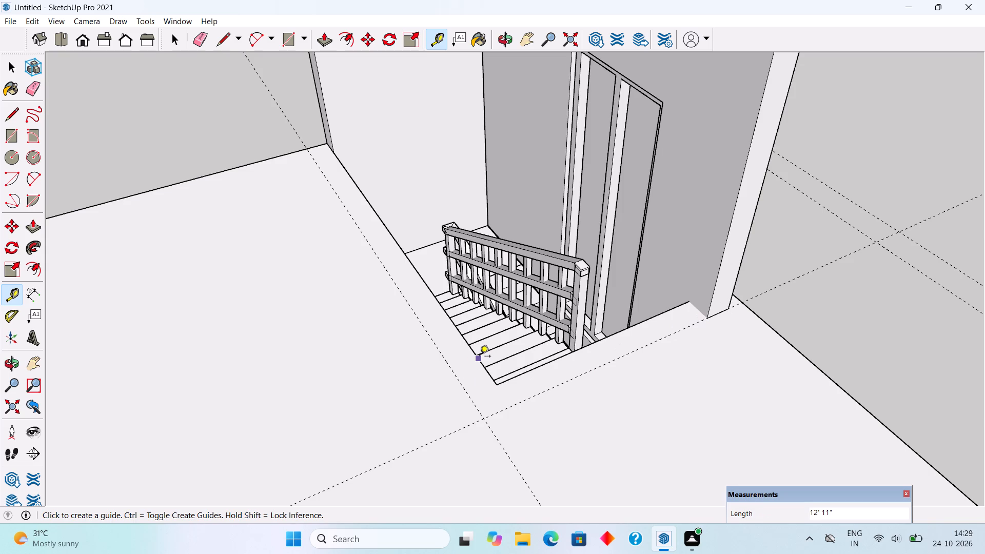
pyautogui.doubleClick(480, 357)
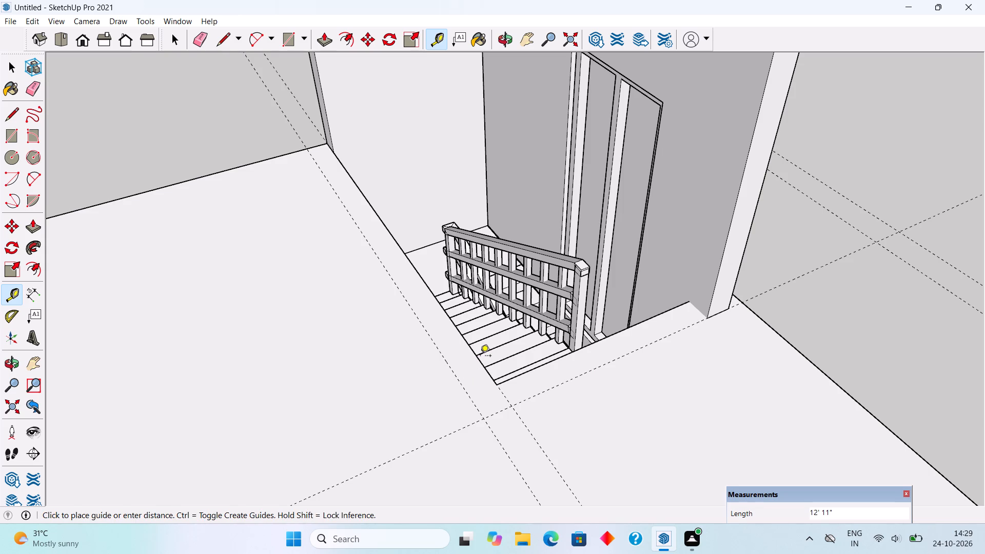
# Draw a 13' 8" by 9" rectangle along the stairwell's inner long side and extrude it up to the window wall's top.
pyautogui.press('r')
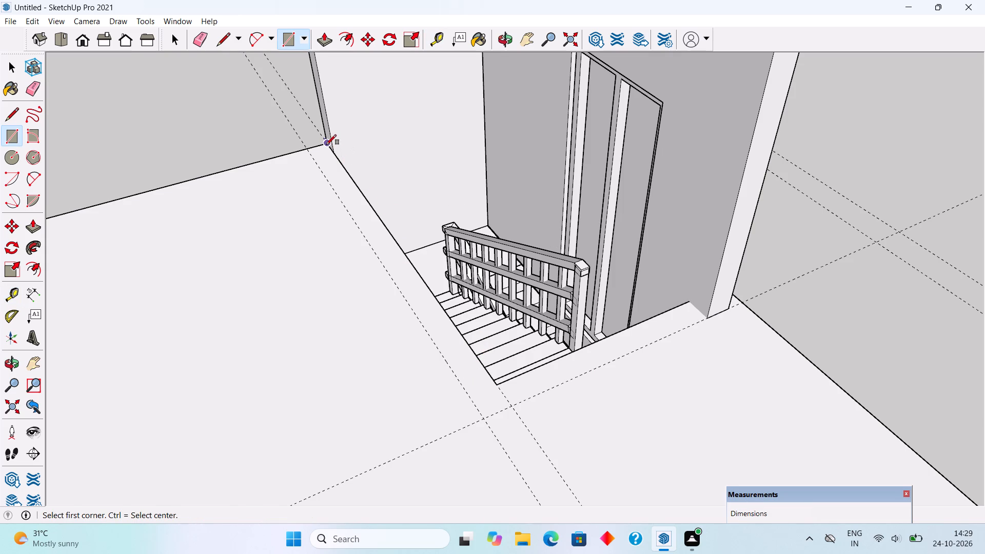
pyautogui.click(326, 145)
pyautogui.click(483, 419)
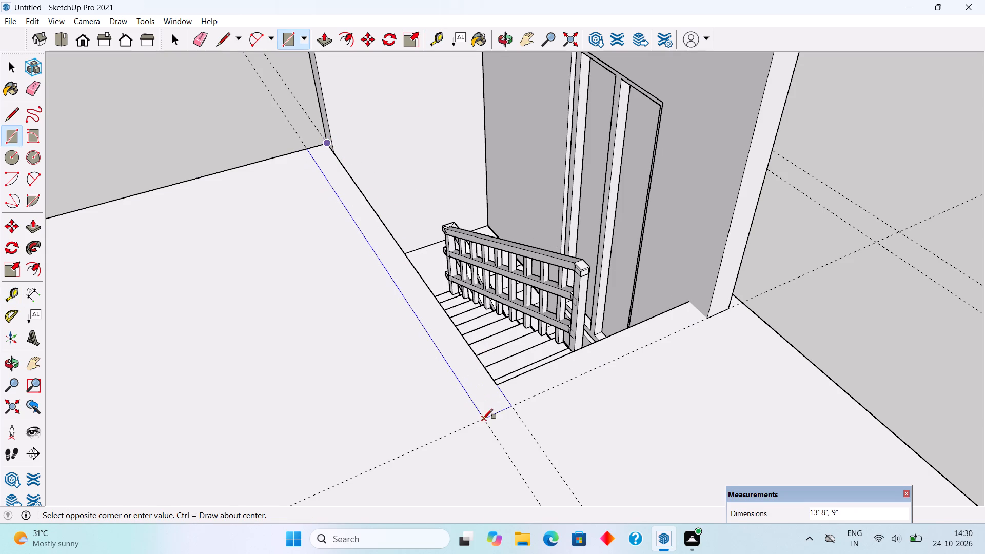
pyautogui.press('p')
pyautogui.click(483, 414)
pyautogui.scroll(-8, 506, 364)
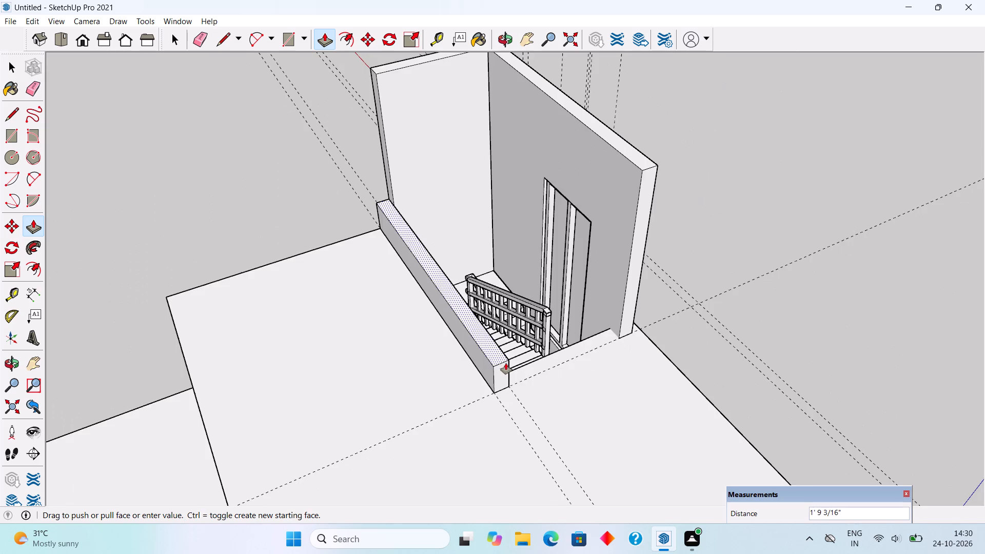
pyautogui.click(637, 186)
pyautogui.press('space')
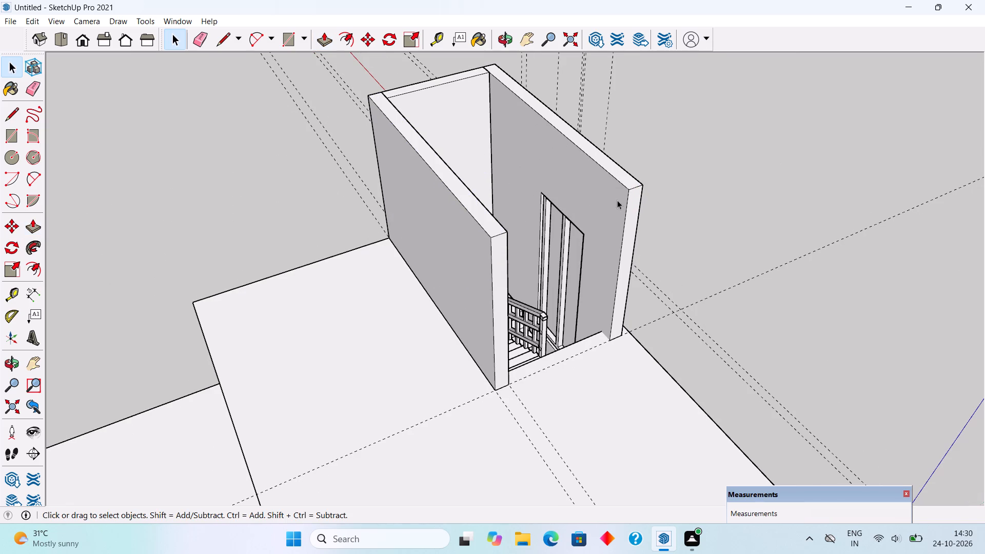
# Make the new inner stairwell wall, with all its faces and edges, a group.
pyautogui.tripleClick(505, 236)
pyautogui.rightClick(505, 236)
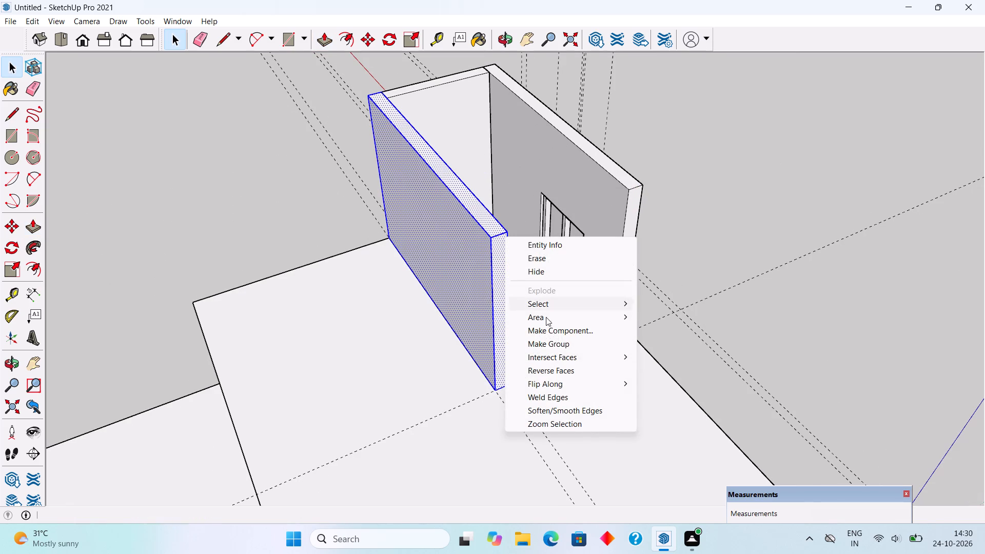
pyautogui.click(556, 338)
pyautogui.click(699, 271)
# Draw a 13' 8" by about 7' 6 5/16" rectangle across the stairwell walls' tops and extrude it 9" into a roof slab.
pyautogui.moveTo(682, 274); pyautogui.dragTo(645, 280, button='middle')
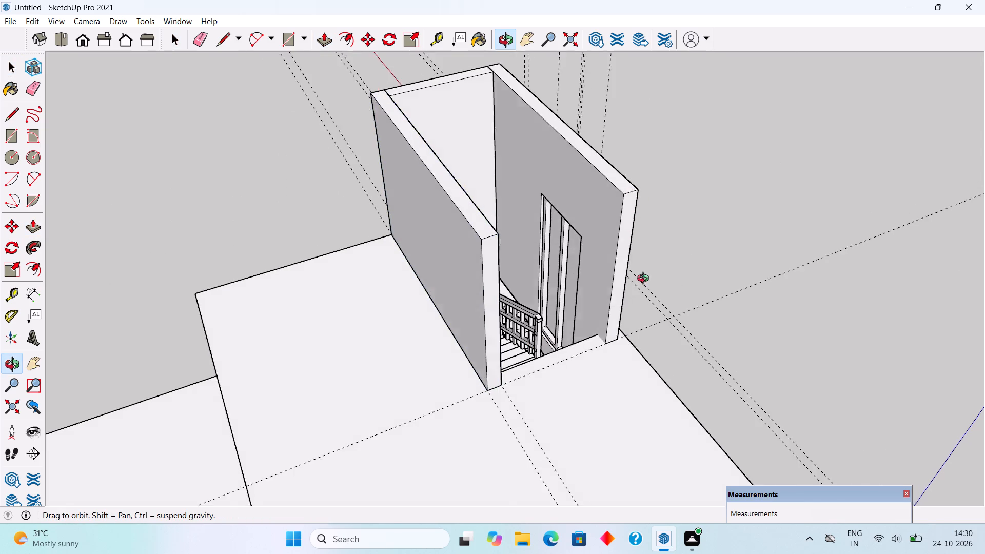
pyautogui.moveTo(645, 280); pyautogui.dragTo(330, 349, button='middle')
pyautogui.moveTo(498, 334); pyautogui.dragTo(268, 415, button='middle')
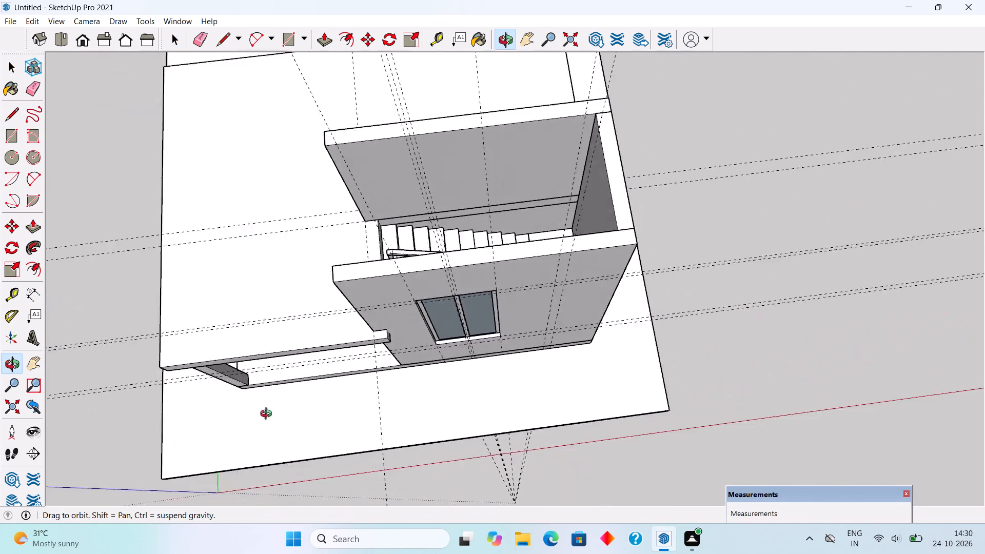
pyautogui.moveTo(268, 415); pyautogui.dragTo(190, 281, button='middle')
pyautogui.moveTo(630, 311); pyautogui.dragTo(480, 267, button='middle')
pyautogui.scroll(-3, 480, 267)
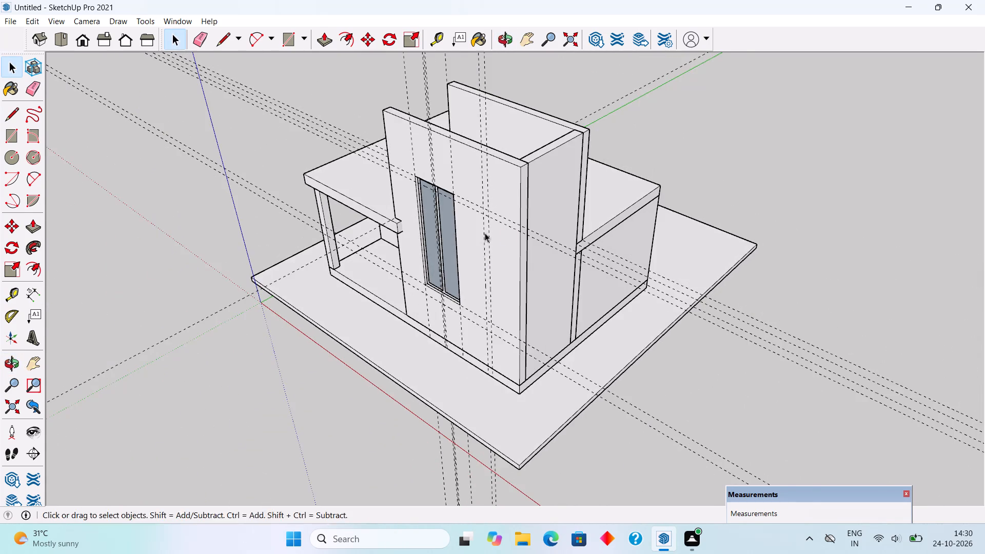
pyautogui.moveTo(489, 233); pyautogui.dragTo(826, 301, button='middle')
pyautogui.moveTo(526, 227); pyautogui.dragTo(512, 360, button='middle')
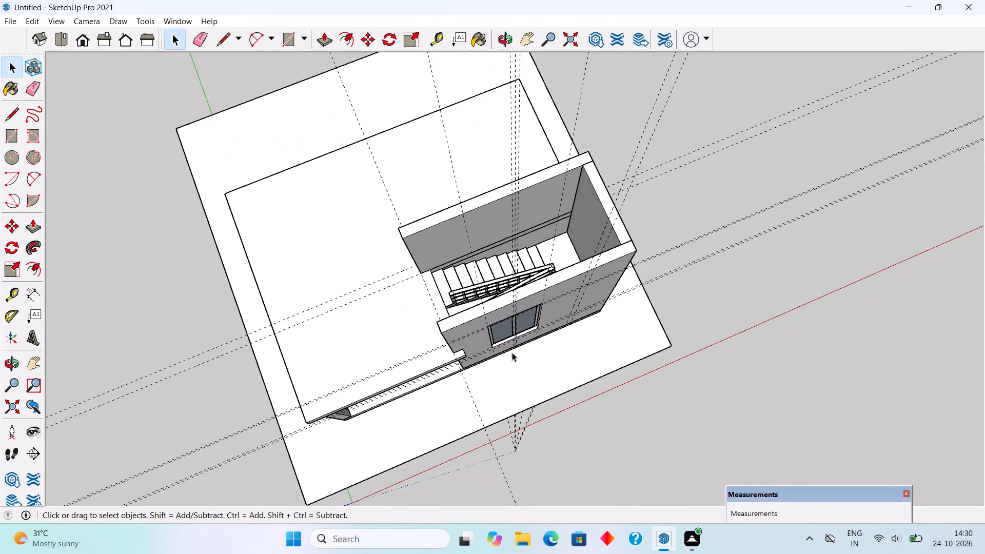
pyautogui.press('r')
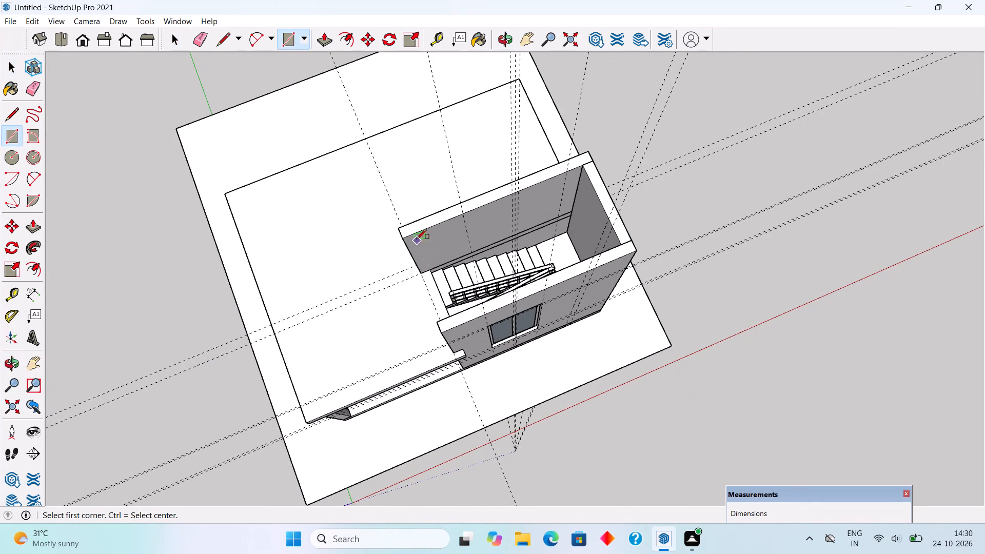
pyautogui.click(397, 230)
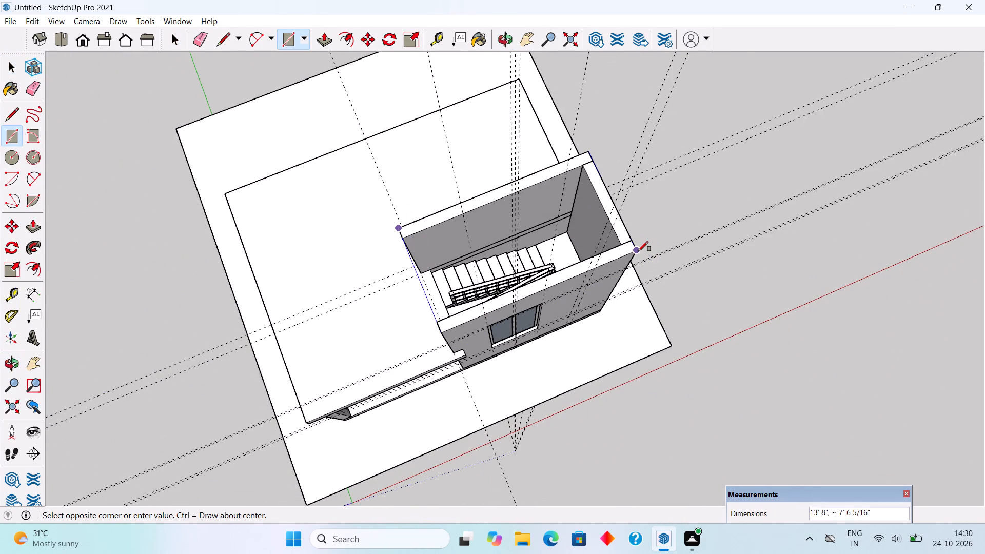
pyautogui.click(638, 251)
pyautogui.press('p')
pyautogui.click(613, 238)
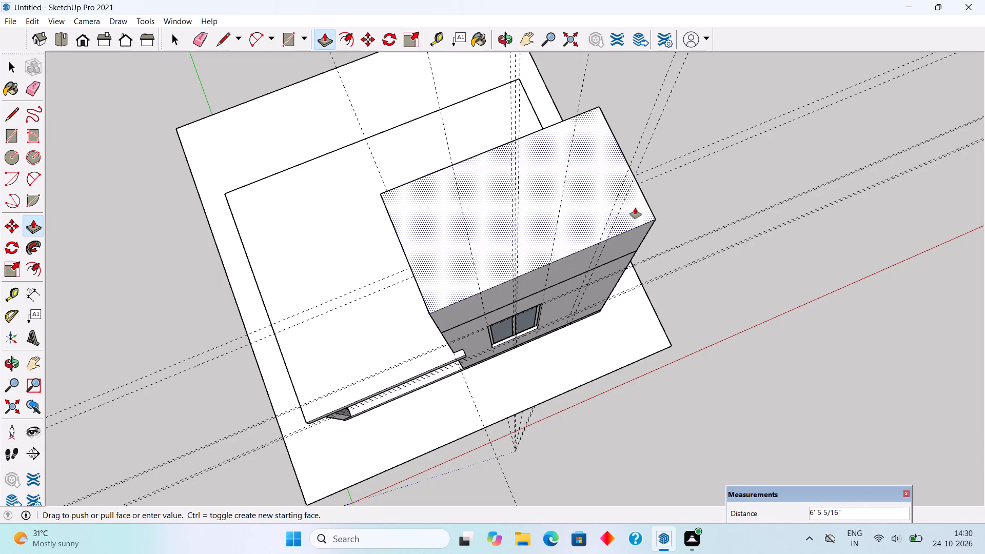
pyautogui.write('9"')
pyautogui.press('Return')
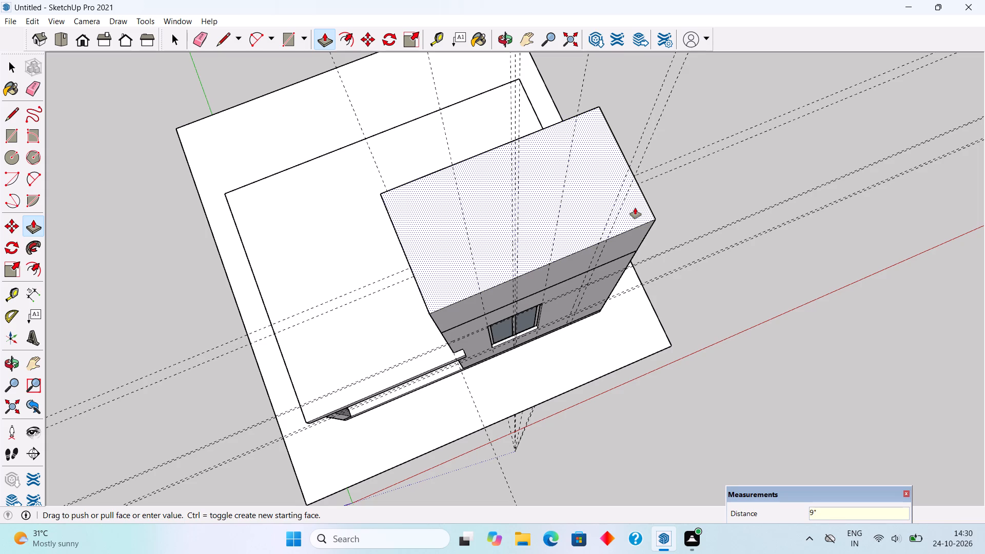
pyautogui.press('space')
# Make the stairwell's roof slab, with all its faces and edges, a group.
pyautogui.scroll(-1, 649, 270)
pyautogui.moveTo(637, 277); pyautogui.dragTo(575, 136, button='middle')
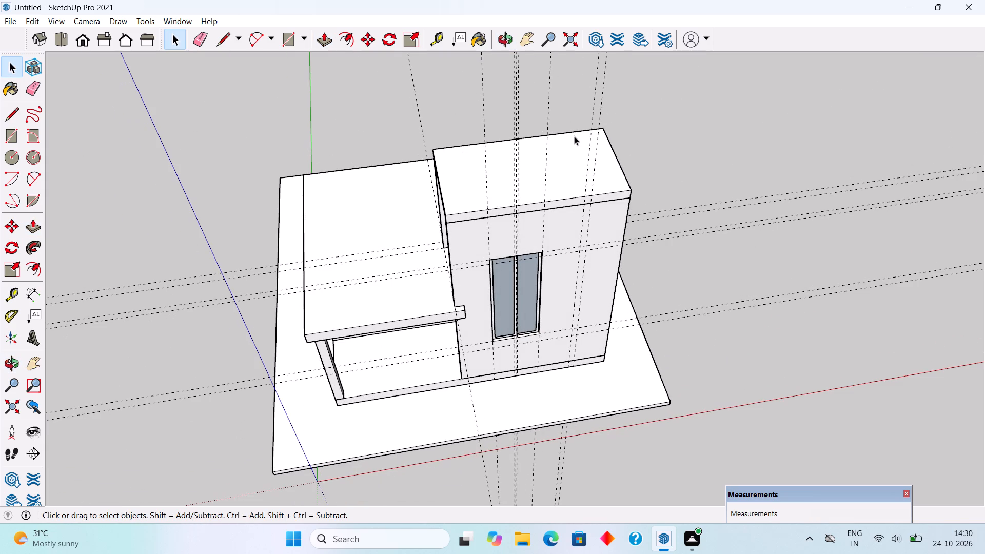
pyautogui.moveTo(595, 171); pyautogui.dragTo(567, 93, button='middle')
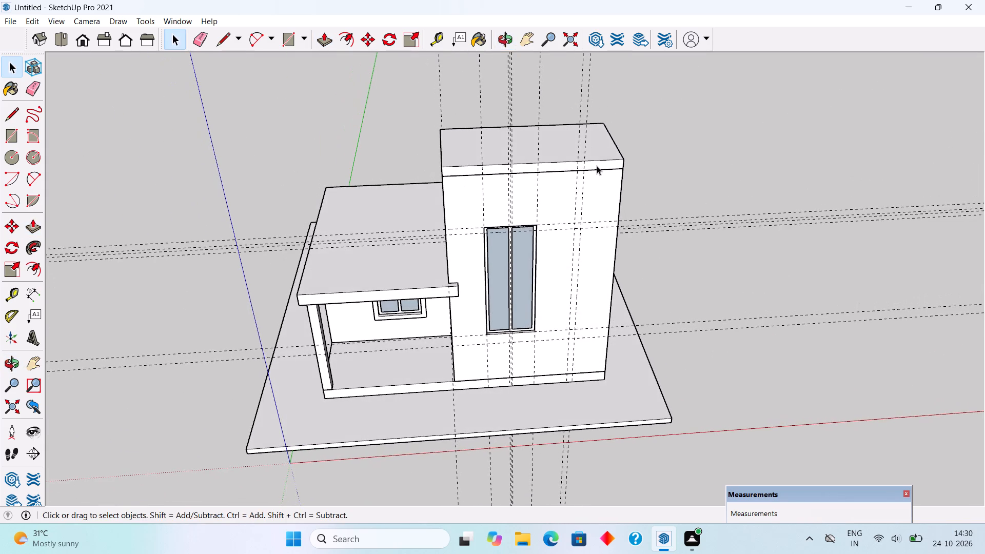
pyautogui.moveTo(595, 163); pyautogui.dragTo(573, 82, button='middle')
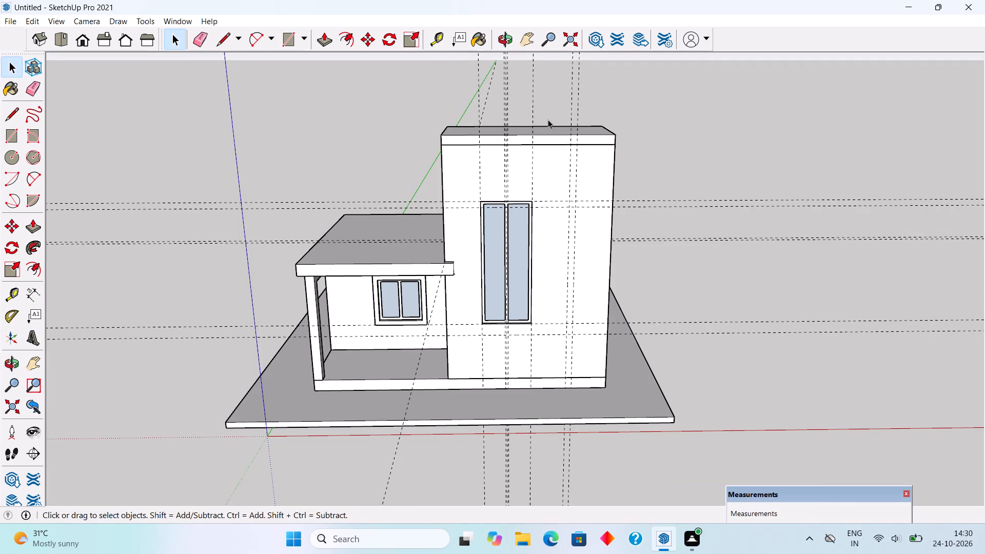
pyautogui.moveTo(548, 120); pyautogui.dragTo(539, 61, button='middle')
pyautogui.scroll(3, 548, 62)
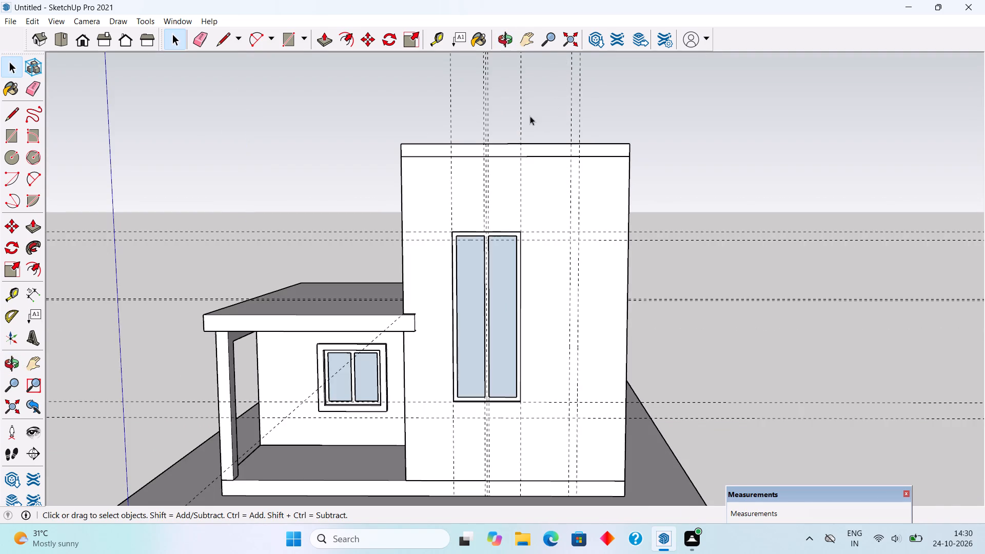
pyautogui.scroll(3, 513, 139)
pyautogui.click(472, 151)
pyautogui.tripleClick(455, 147)
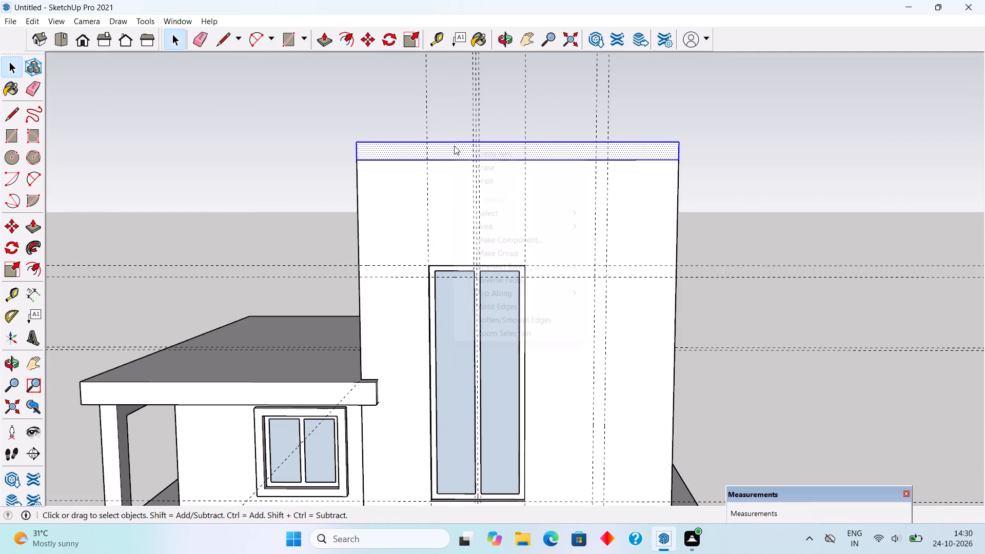
pyautogui.rightClick(454, 146)
pyautogui.click(502, 253)
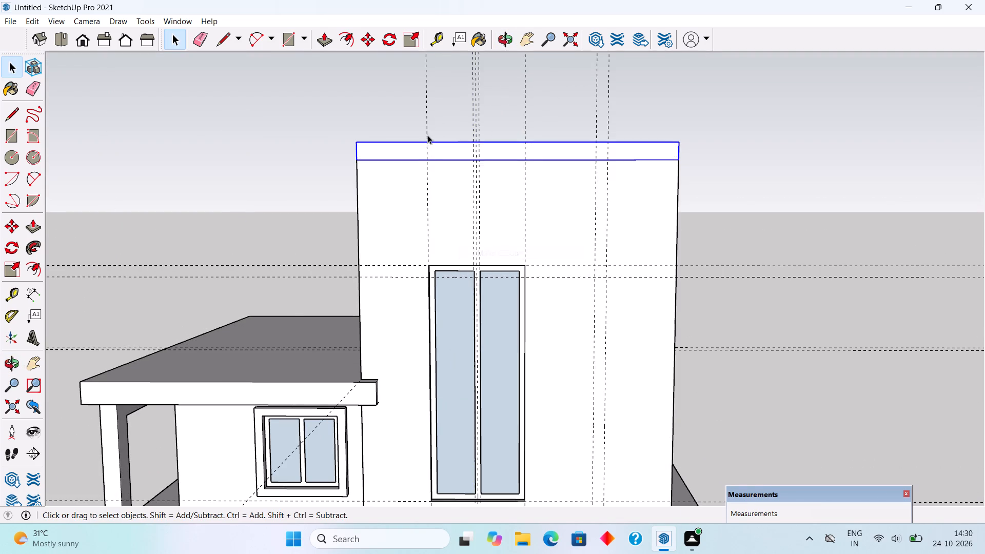
# Inside the roof slab group, draw a 9" vertical line across the front face, between its left end and the window.
pyautogui.moveTo(422, 125); pyautogui.dragTo(439, 252, button='middle')
pyautogui.tripleClick(447, 207)
pyautogui.scroll(2, 441, 214)
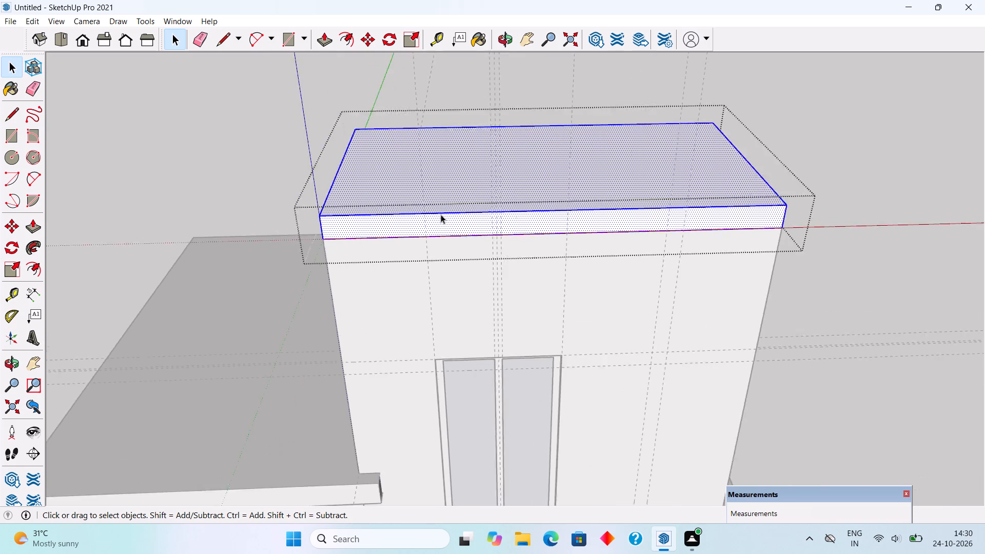
pyautogui.scroll(7, 441, 214)
pyautogui.moveTo(422, 234); pyautogui.dragTo(397, 243, button='middle')
pyautogui.scroll(2, 397, 243)
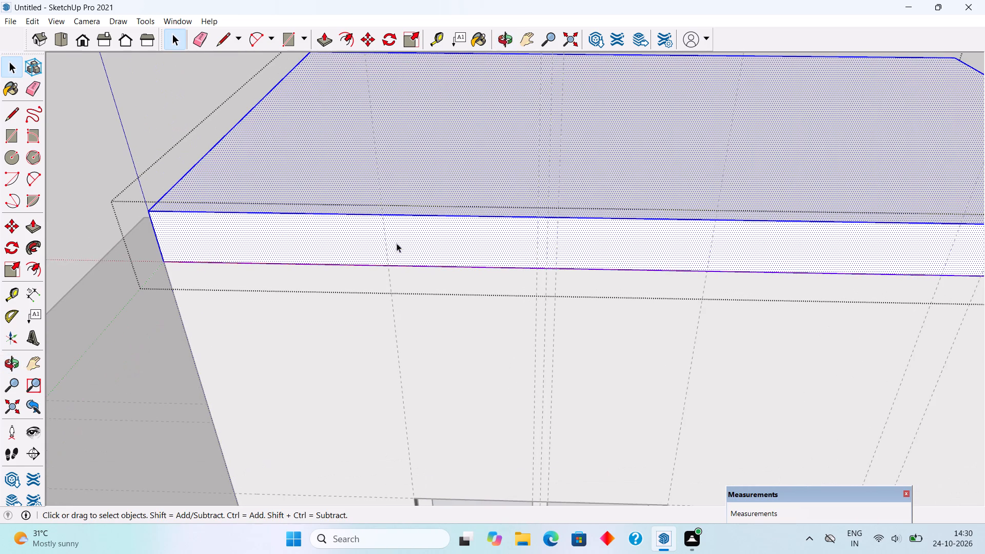
pyautogui.press('l')
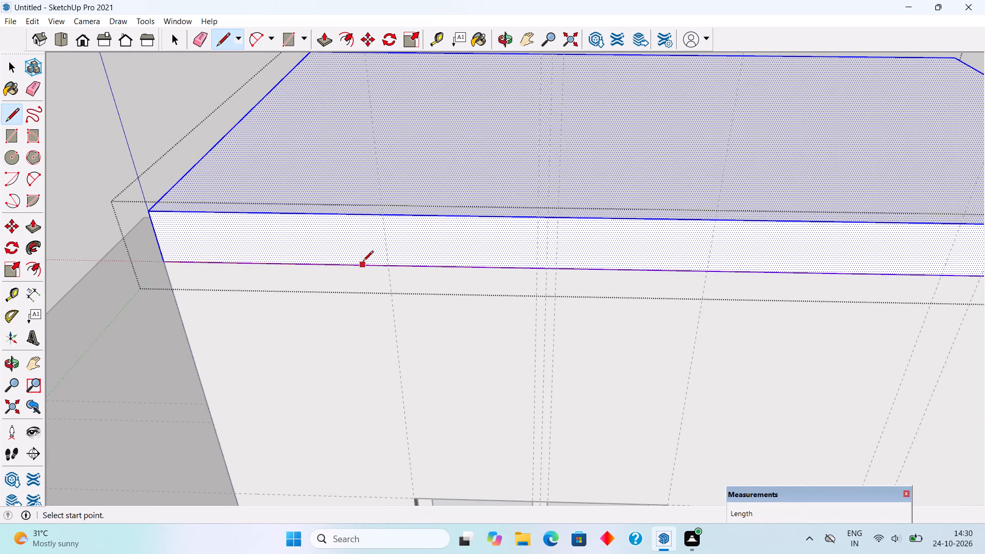
pyautogui.click(365, 265)
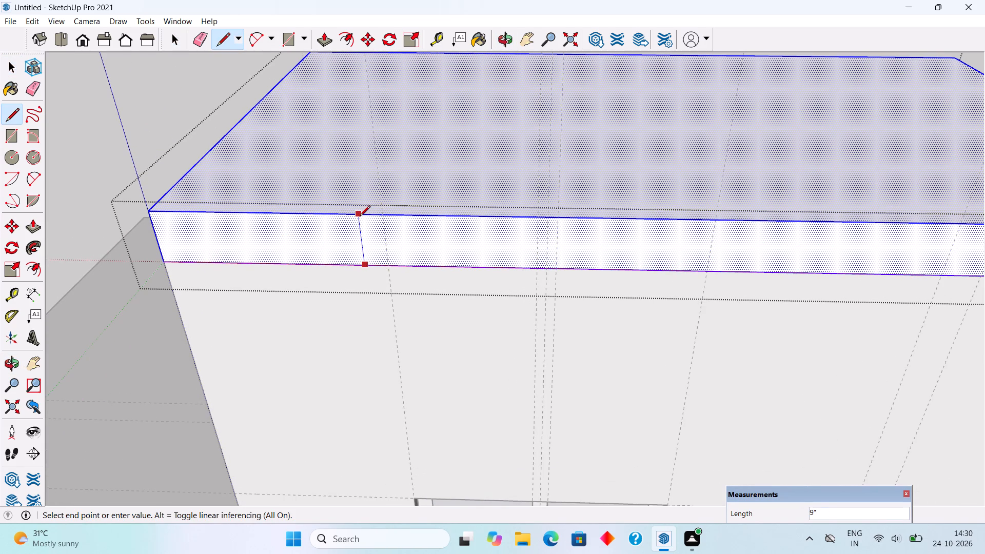
pyautogui.click(360, 217)
pyautogui.scroll(-7, 284, 232)
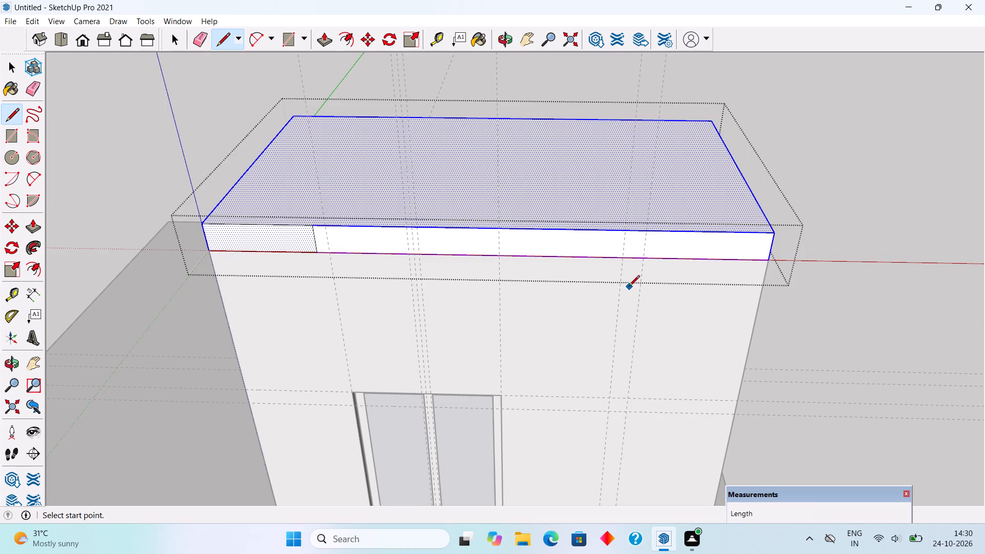
pyautogui.moveTo(634, 258); pyautogui.dragTo(639, 216, button='middle')
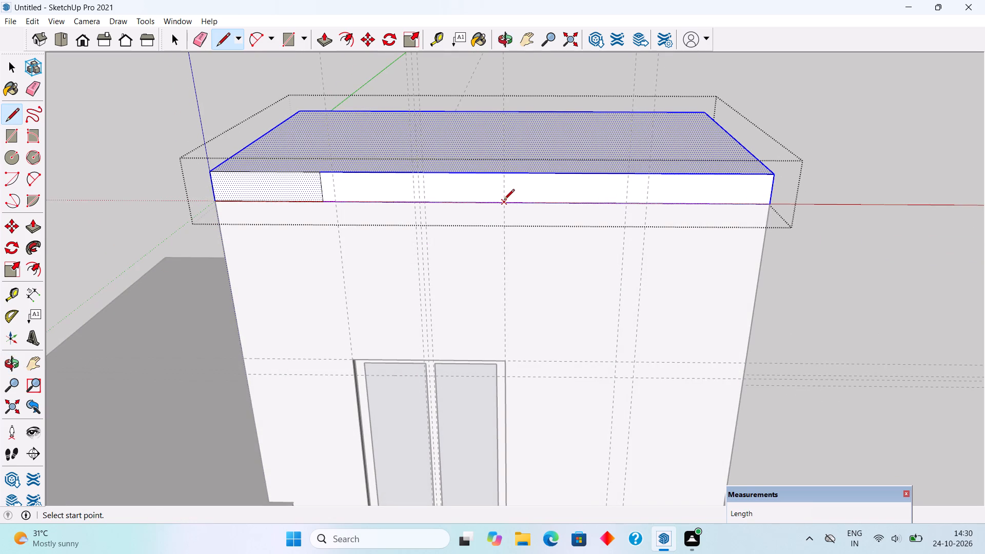
# Draw a second 9" vertical line across the roof slab's front face, beyond the window's other side.
pyautogui.click(544, 203)
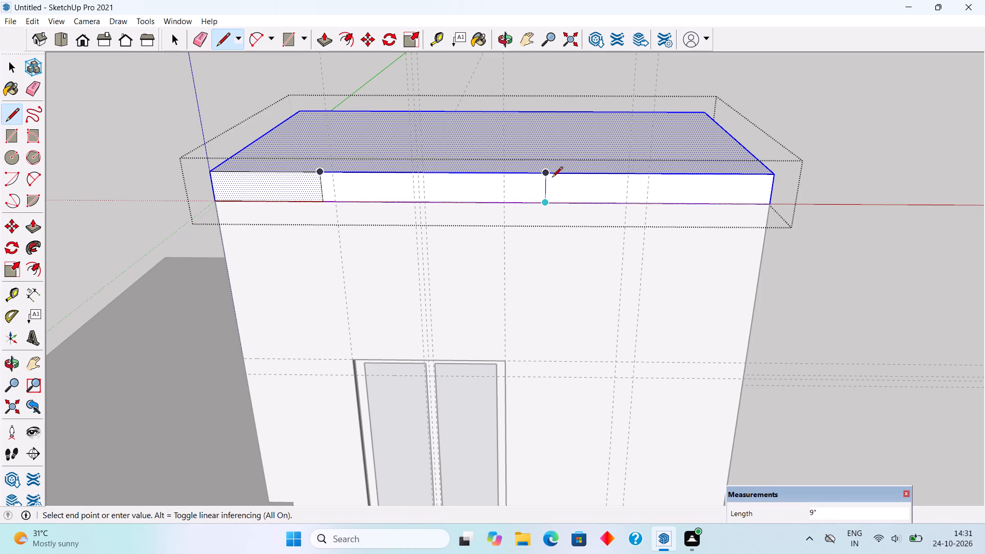
pyautogui.click(552, 178)
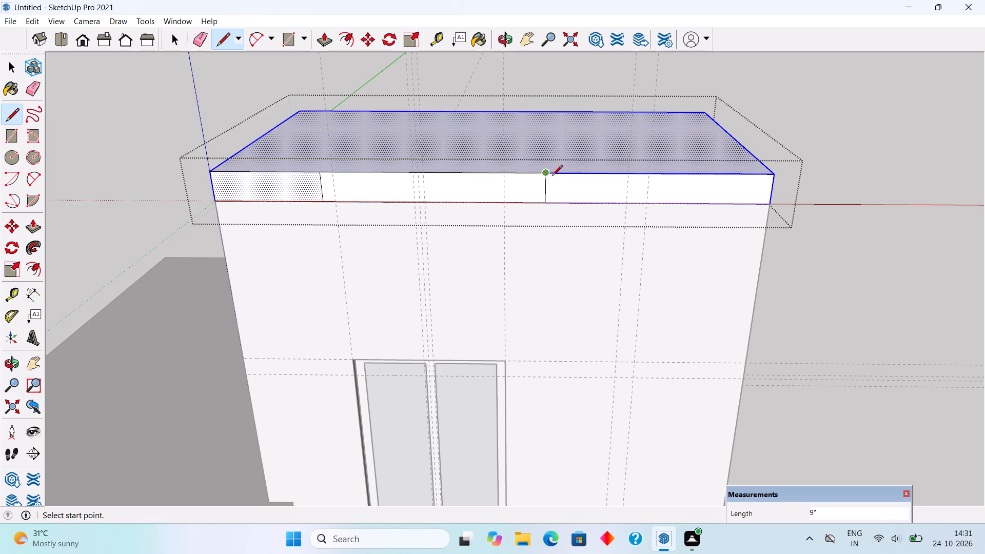
pyautogui.press('space')
# Push the slab's front face section between the two vertical lines inward 9" to form a notch.
pyautogui.write('p')
pyautogui.moveTo(519, 177); pyautogui.dragTo(510, 234, button='middle')
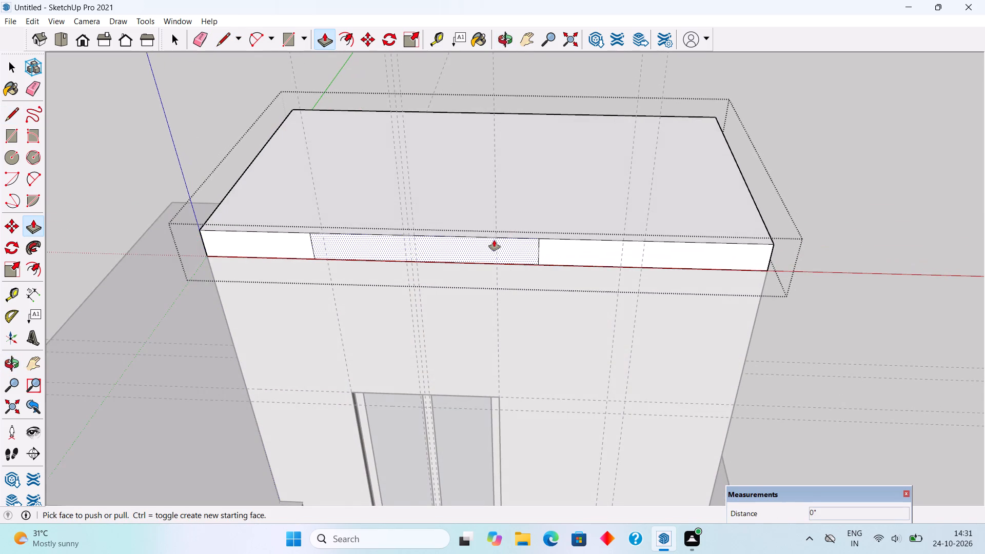
pyautogui.scroll(3, 494, 243)
pyautogui.click(494, 243)
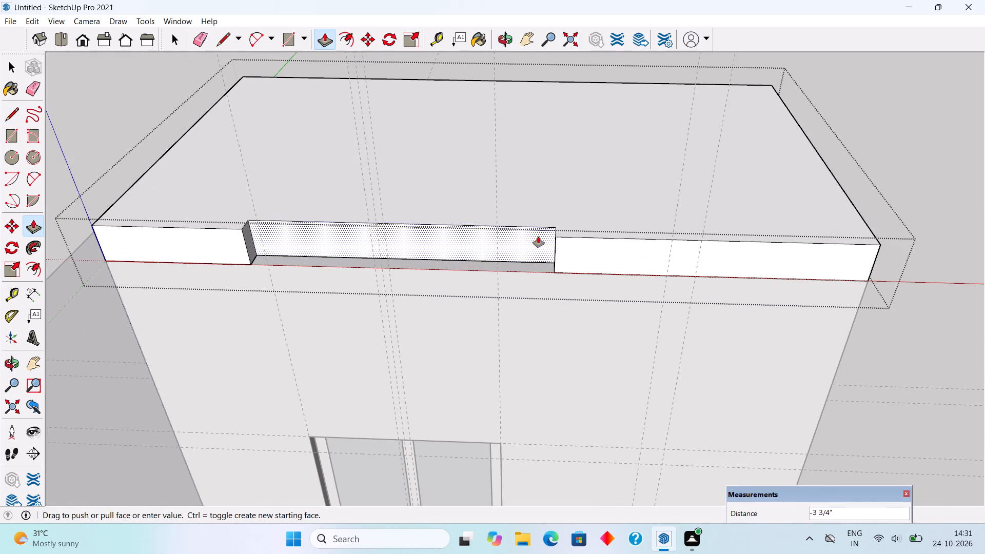
pyautogui.moveTo(552, 236); pyautogui.dragTo(611, 320, button='middle')
pyautogui.scroll(5, 569, 357)
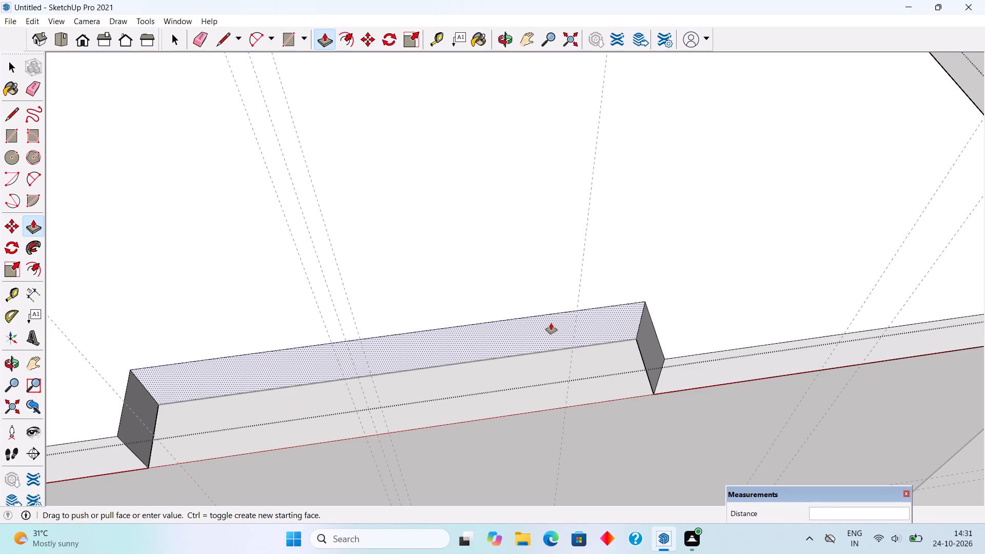
pyautogui.write('9"')
pyautogui.press('Return')
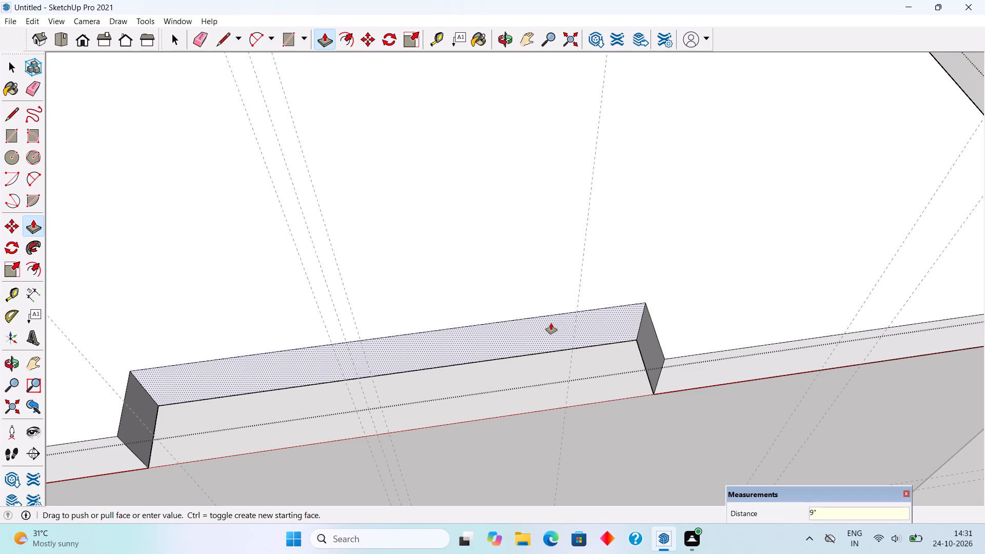
pyautogui.press('space')
# Inside the front wall group, draw a 9" line across the wall top at the notch's far end and raise the window-side portion 5'.
pyautogui.tripleClick(540, 395)
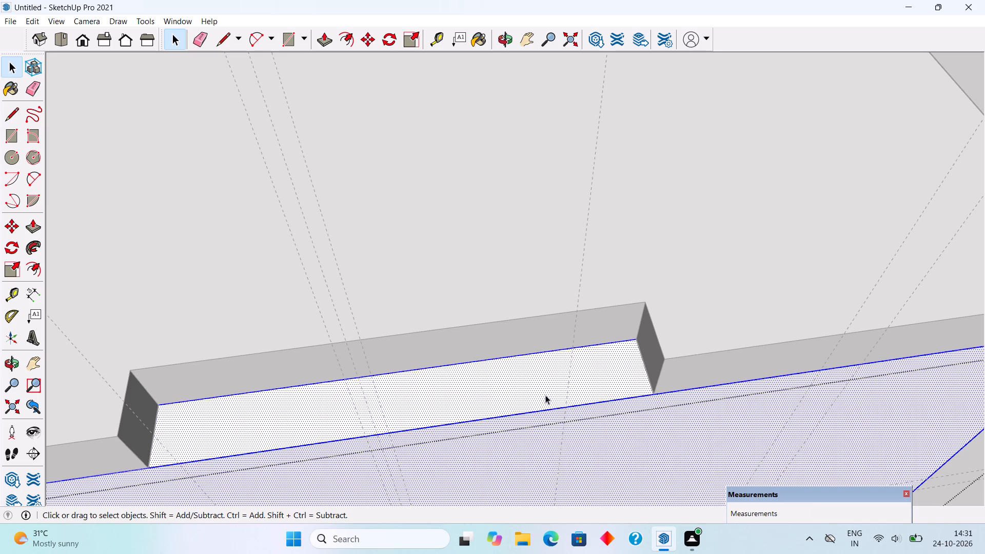
pyautogui.press('l')
pyautogui.click(652, 393)
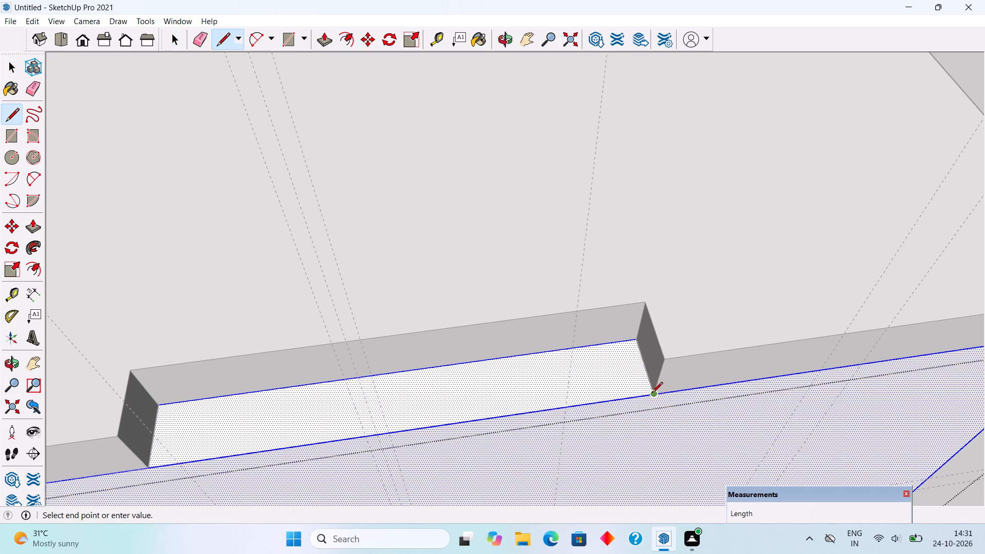
pyautogui.click(634, 339)
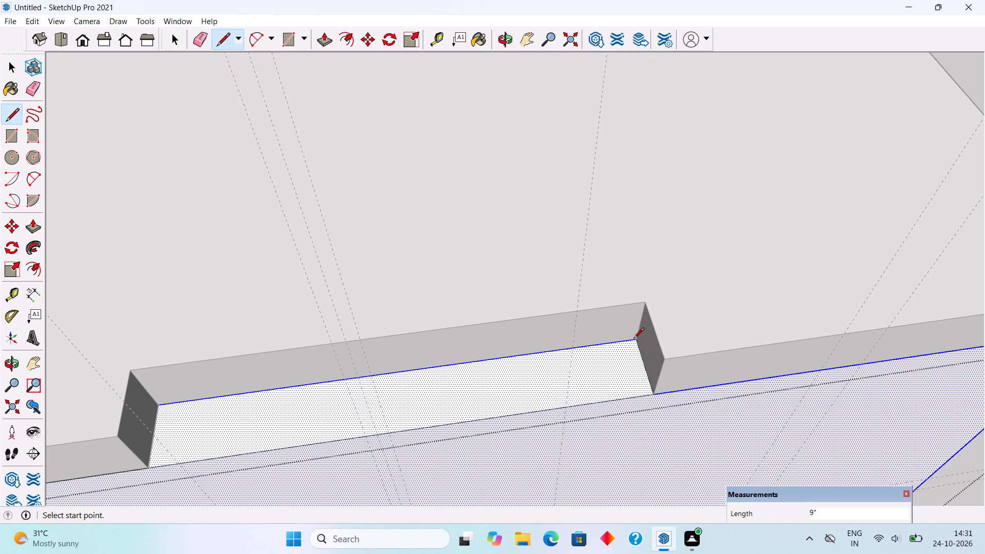
pyautogui.press('p')
pyautogui.click(579, 370)
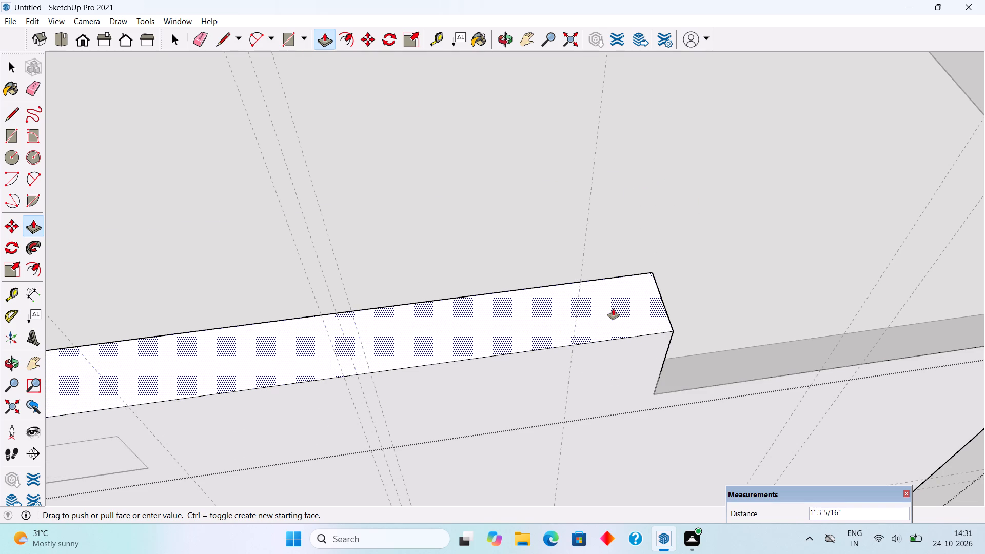
pyautogui.write("5'")
pyautogui.press('Return')
pyautogui.press('space')
pyautogui.scroll(-6, 613, 308)
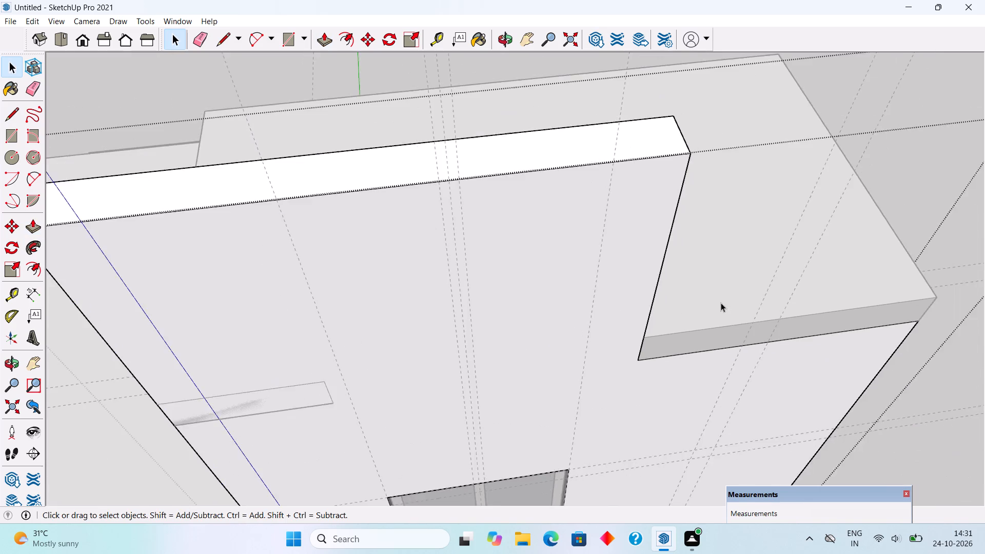
pyautogui.scroll(-11, 721, 302)
pyautogui.moveTo(681, 352); pyautogui.dragTo(619, 167, button='middle')
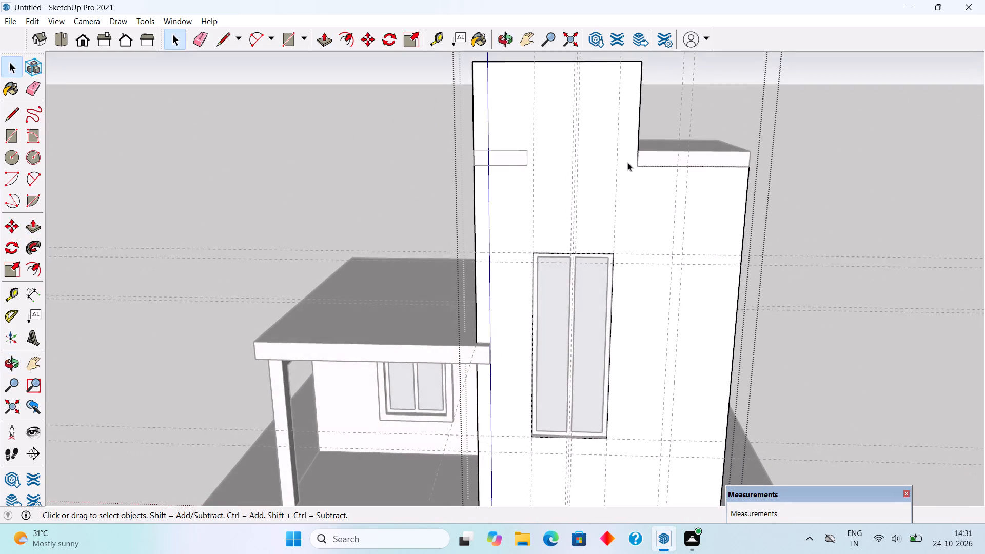
pyautogui.scroll(-3, 627, 162)
pyautogui.click(805, 154)
# Open the stairwell's roof slab group for editing.
pyautogui.moveTo(725, 327); pyautogui.dragTo(744, 254, button='middle')
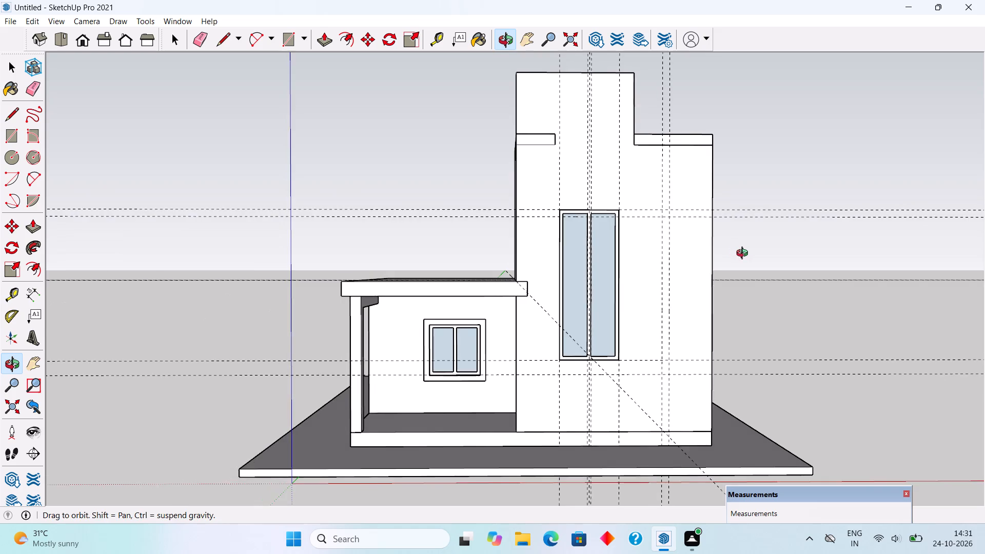
pyautogui.moveTo(744, 254); pyautogui.dragTo(744, 255, button='middle')
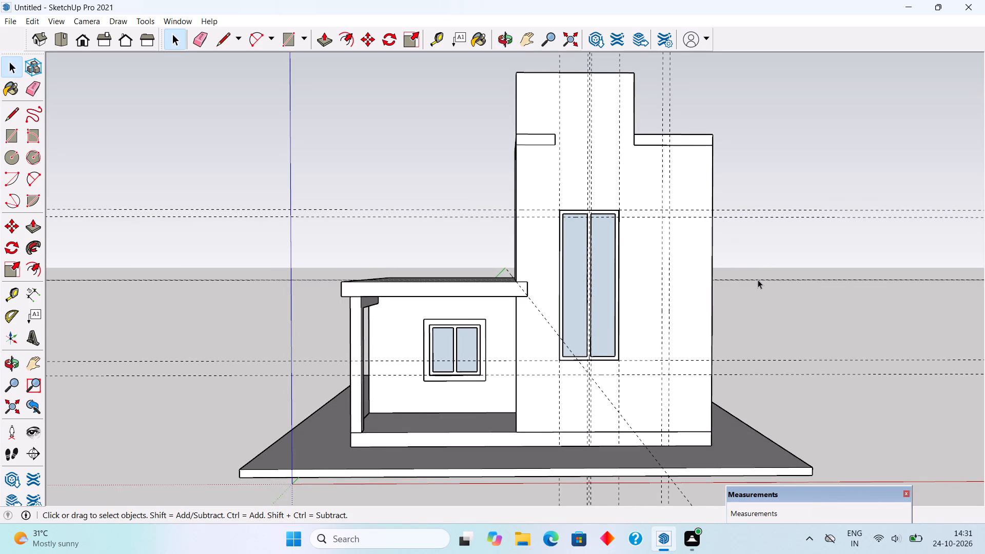
pyautogui.moveTo(764, 339); pyautogui.dragTo(801, 443, button='middle')
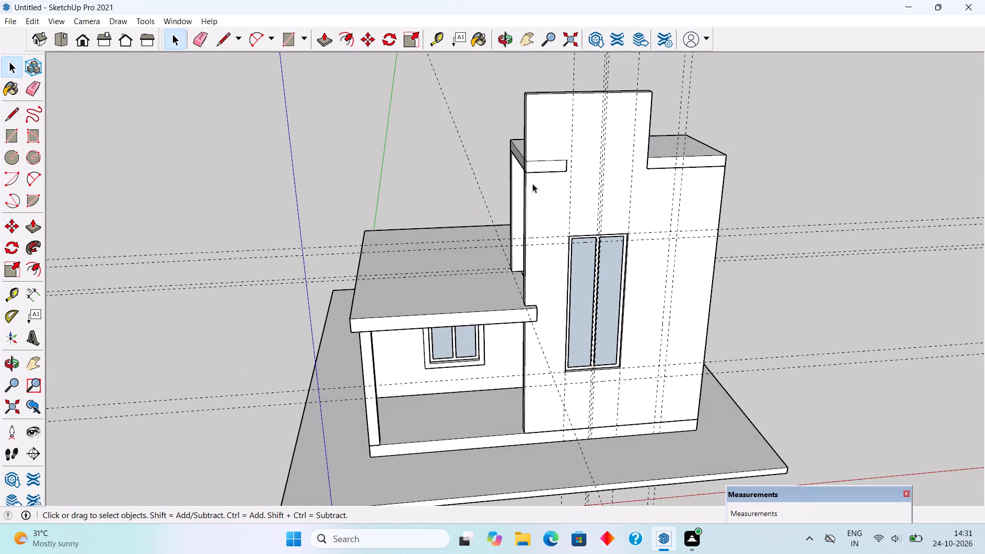
pyautogui.tripleClick(545, 163)
pyautogui.scroll(5, 545, 166)
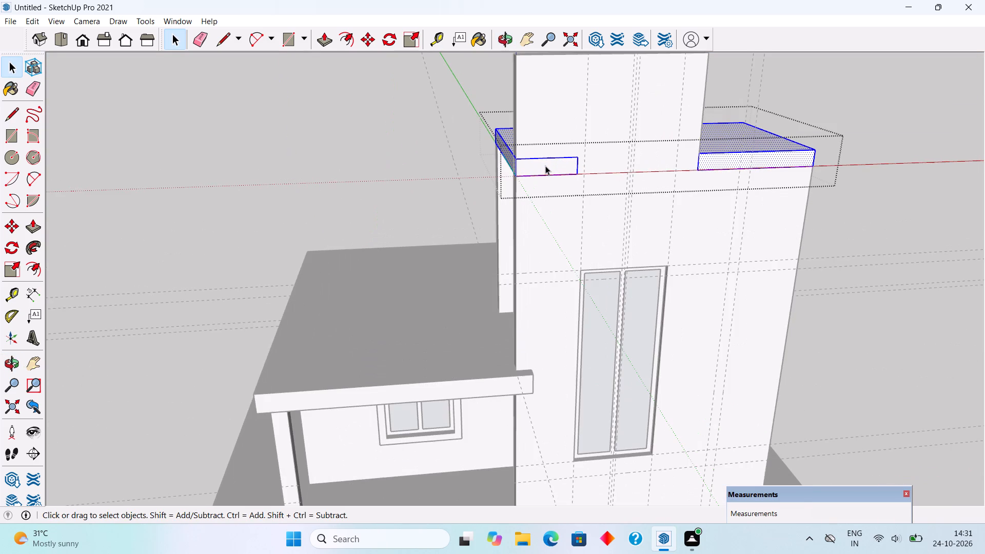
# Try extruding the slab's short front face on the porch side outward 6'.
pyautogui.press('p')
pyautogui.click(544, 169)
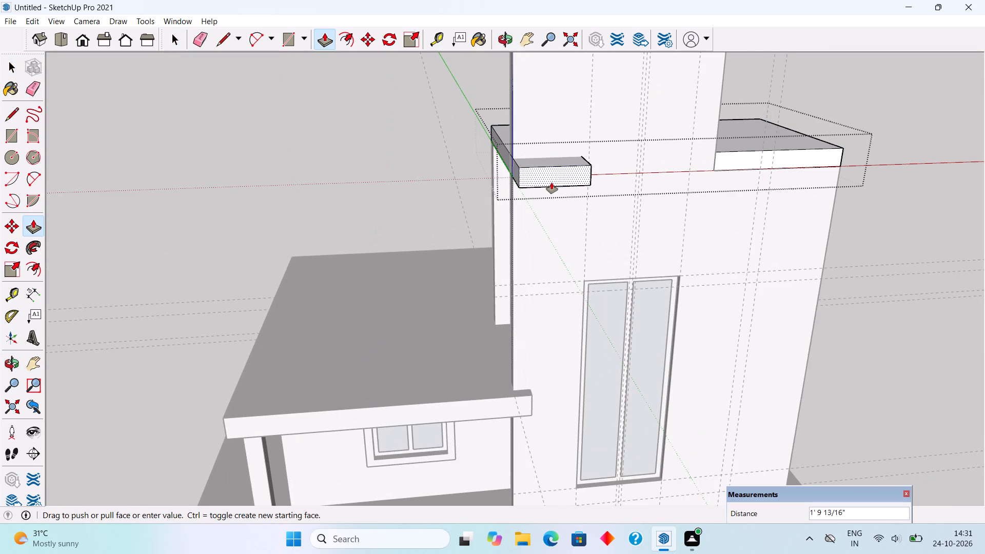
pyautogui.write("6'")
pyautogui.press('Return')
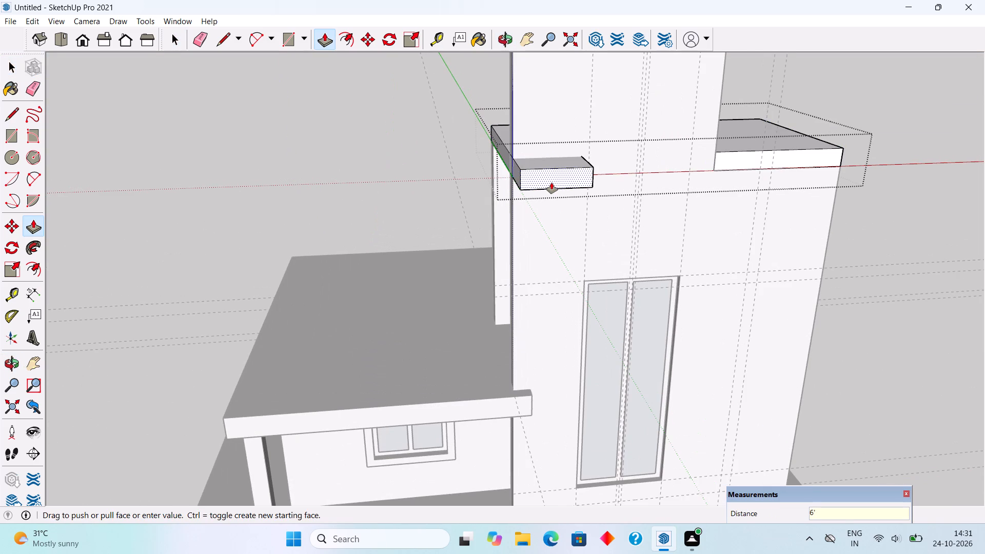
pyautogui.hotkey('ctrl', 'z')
# Extrude the slab's short front face on the porch side outward 6".
pyautogui.click(556, 168)
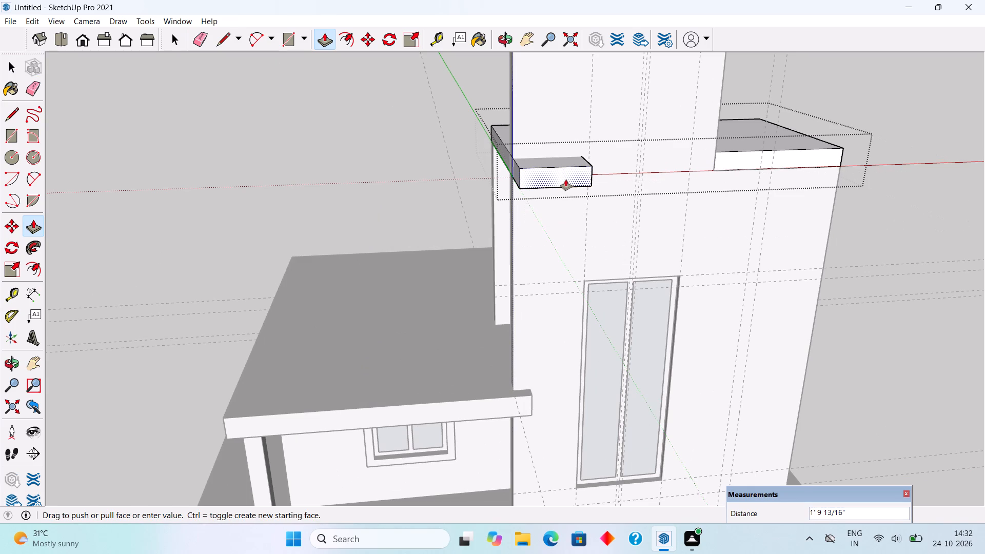
pyautogui.write('6"')
pyautogui.press('Return')
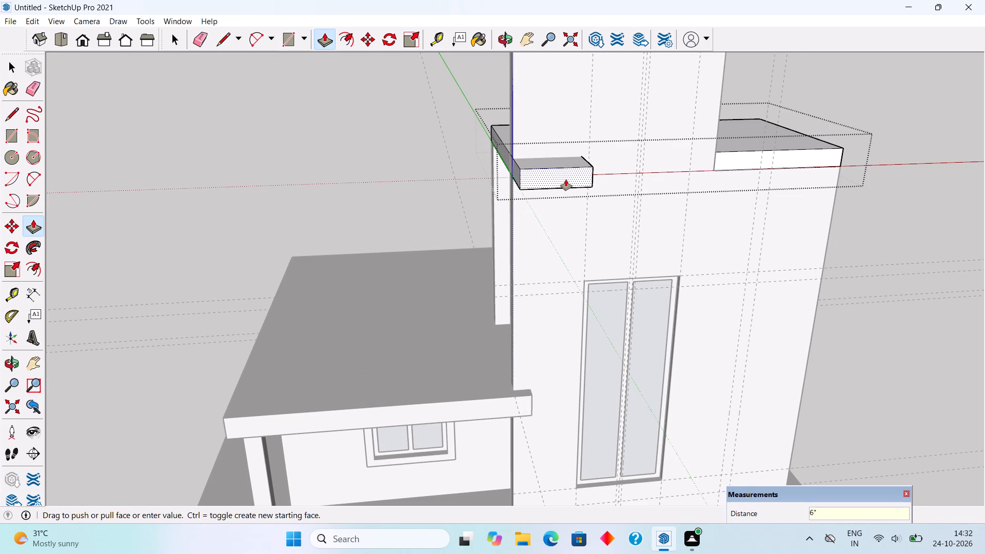
pyautogui.press('space')
# Extrude the slab's longer front face, beyond the raised wall, outward 6" and leave the slab group.
pyautogui.click(746, 163)
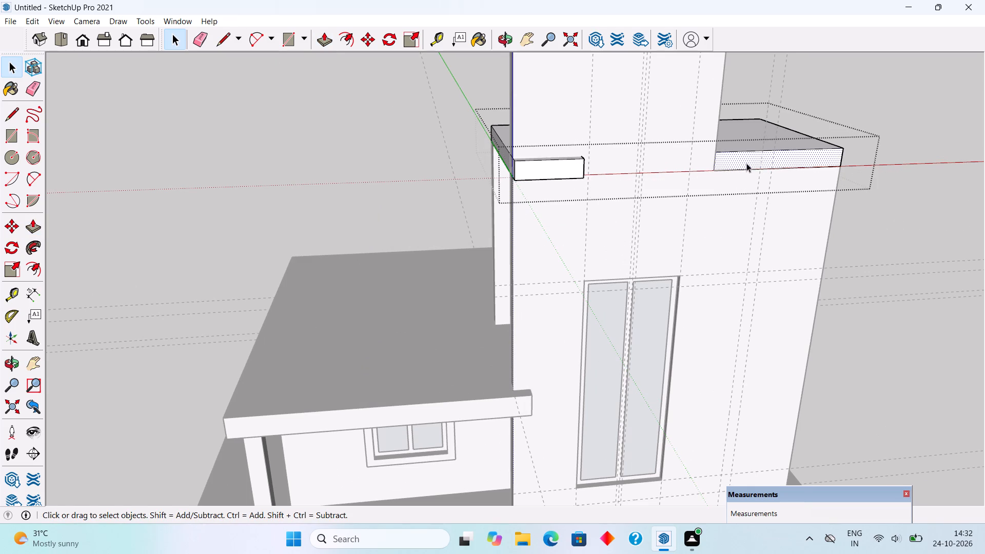
pyautogui.press('p')
pyautogui.click(746, 163)
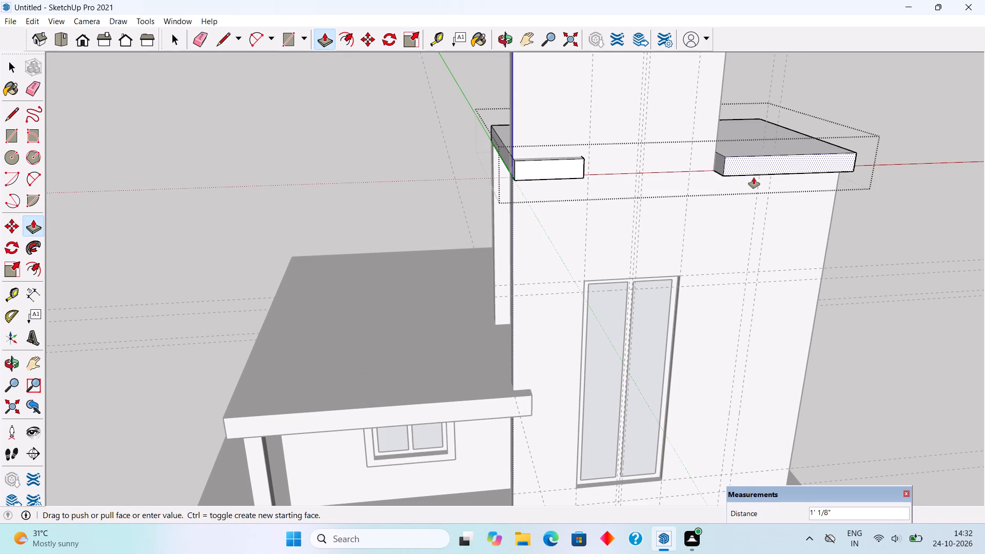
pyautogui.write('6"')
pyautogui.press('Return')
pyautogui.press('space')
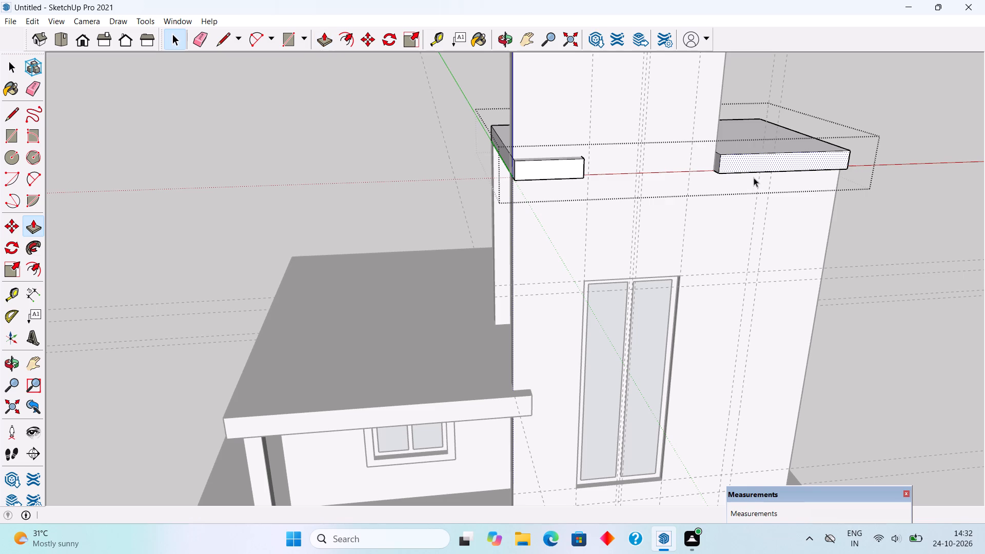
pyautogui.click(846, 258)
# Examine the raised stairwell wall and the roof slab's front overhangs from the front and side.
pyautogui.moveTo(752, 264); pyautogui.dragTo(648, 171, button='middle')
pyautogui.scroll(-5, 648, 171)
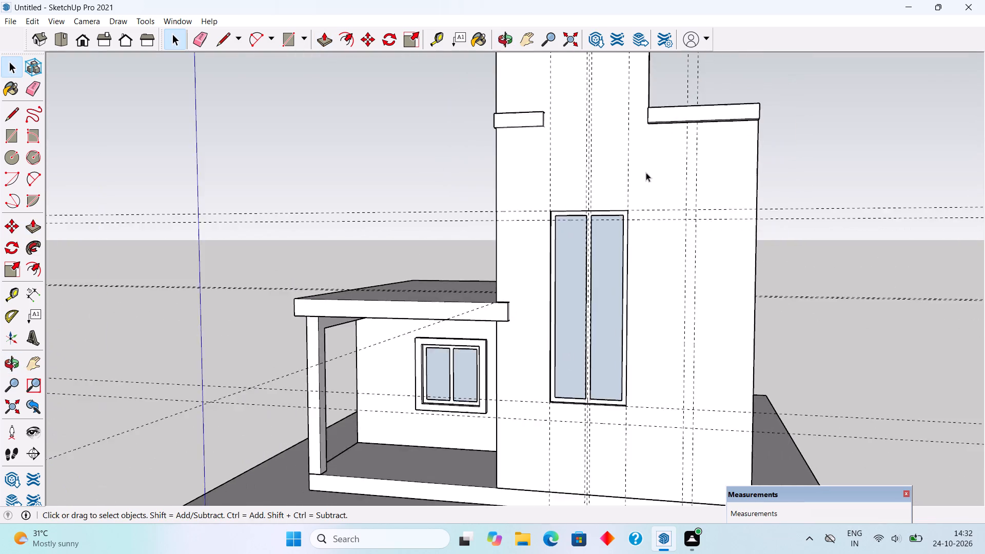
pyautogui.scroll(-3, 646, 172)
pyautogui.moveTo(570, 266); pyautogui.dragTo(419, 312, button='middle')
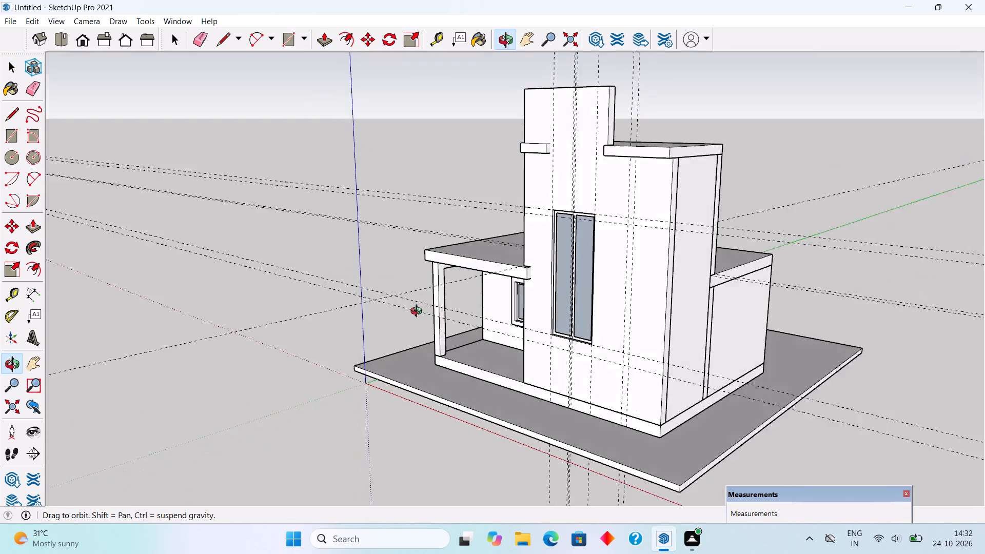
pyautogui.moveTo(419, 312); pyautogui.dragTo(289, 329, button='middle')
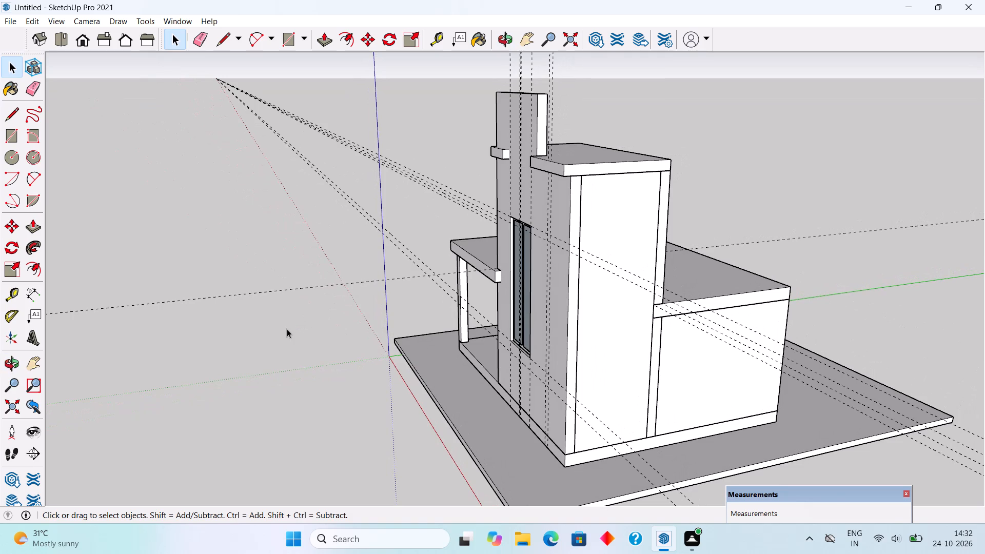
pyautogui.scroll(-2, 372, 289)
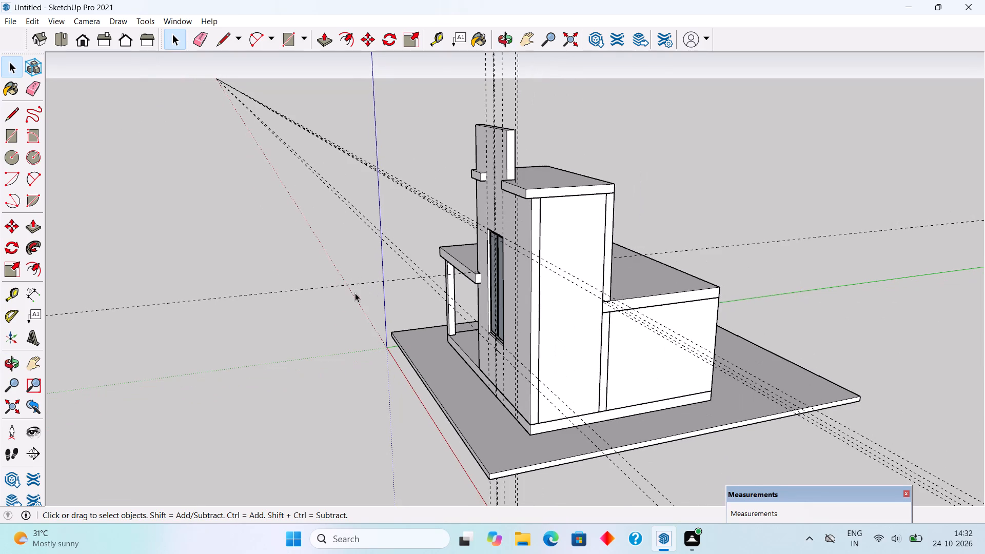
pyautogui.moveTo(344, 276); pyautogui.dragTo(623, 248, button='middle')
pyautogui.moveTo(589, 286); pyautogui.dragTo(643, 216, button='middle')
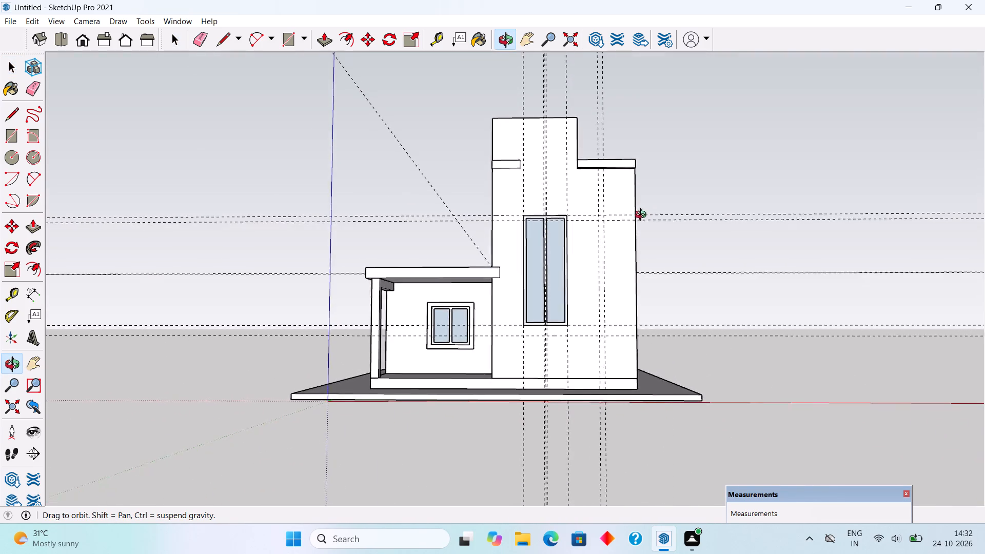
pyautogui.moveTo(643, 216); pyautogui.dragTo(452, 374, button='middle')
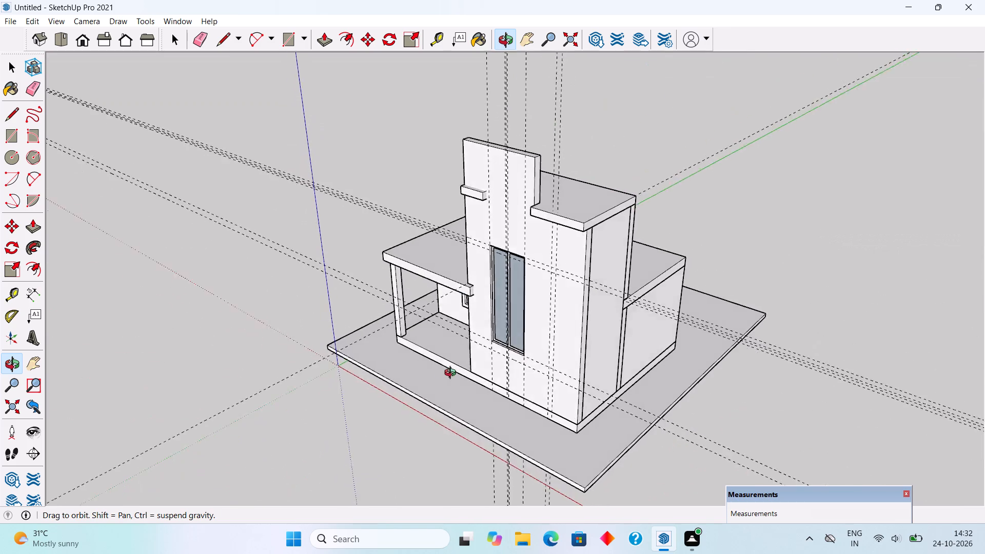
pyautogui.moveTo(452, 374); pyautogui.dragTo(658, 280, button='middle')
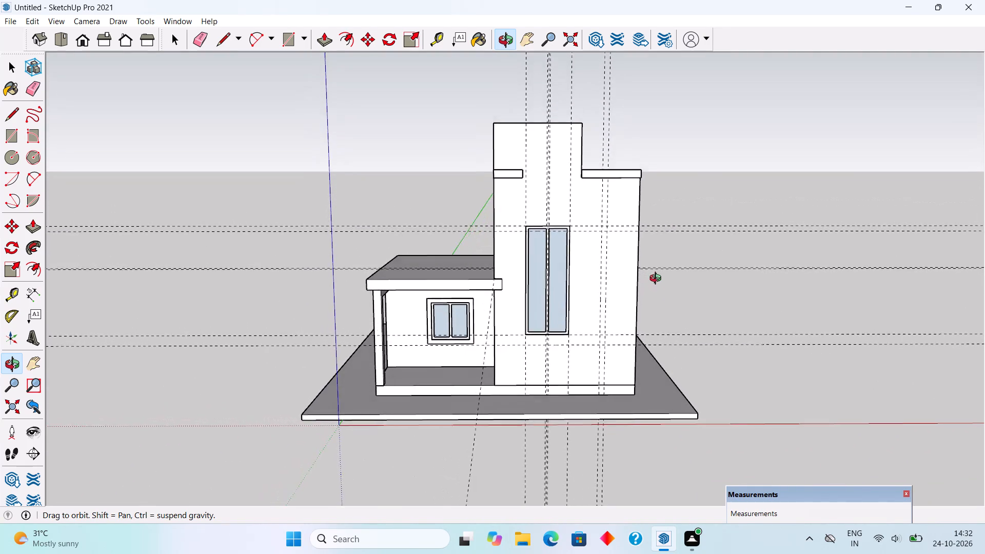
# Inside the roof slab group, extrude the slab's side face above the porch outward 1'.
pyautogui.moveTo(658, 280); pyautogui.dragTo(793, 285, button='middle')
pyautogui.scroll(5, 441, 152)
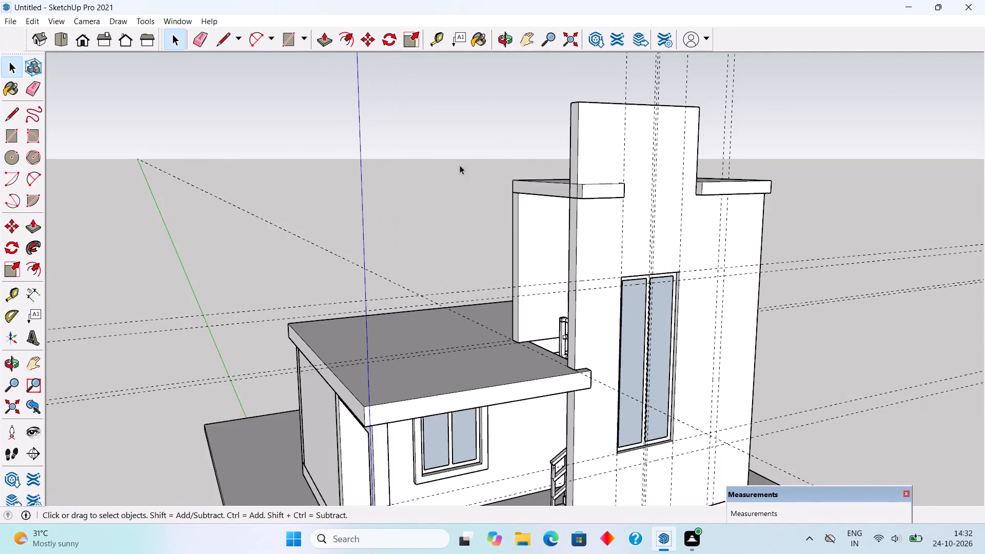
pyautogui.scroll(3, 563, 194)
pyautogui.tripleClick(560, 192)
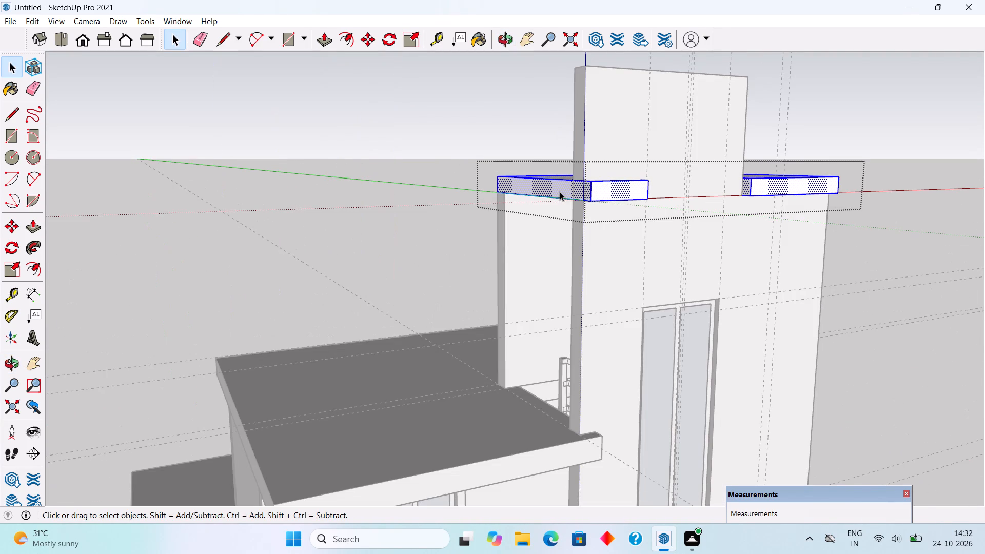
pyautogui.press('p')
pyautogui.click(563, 188)
pyautogui.write("1'")
pyautogui.press('Return')
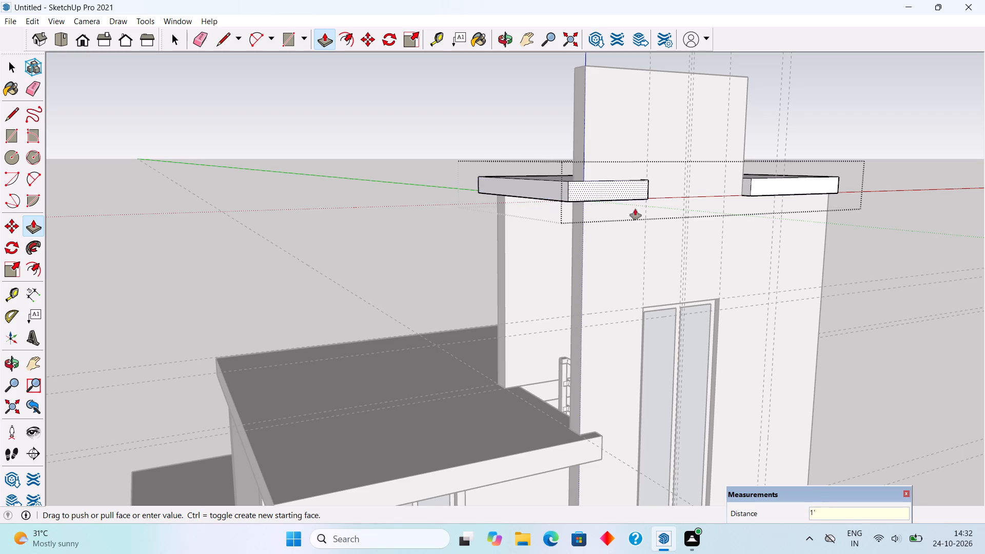
# Extrude the roof slab's opposite side face, away from the porch, outward 6".
pyautogui.moveTo(606, 200); pyautogui.dragTo(257, 156, button='middle')
pyautogui.click(699, 140)
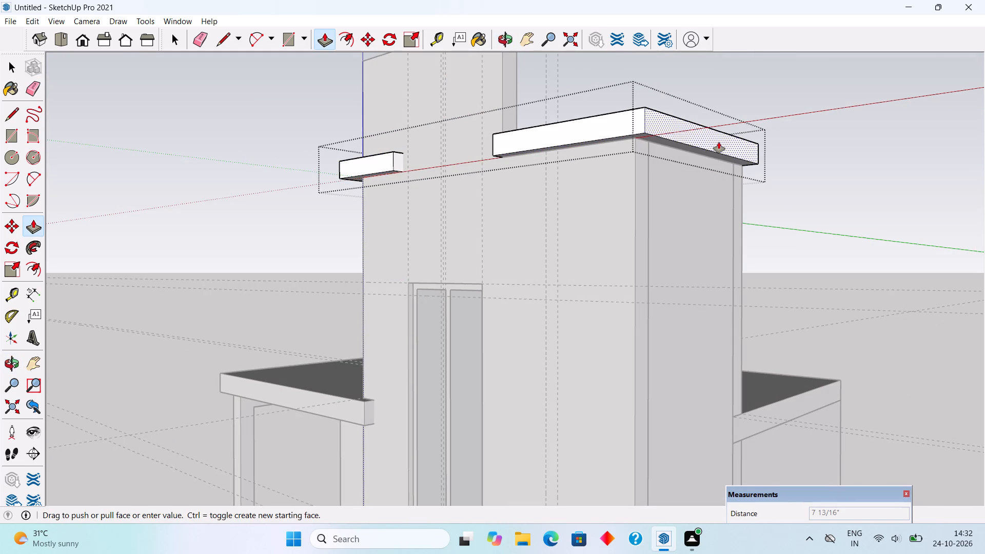
pyautogui.write('6"')
pyautogui.press('Return')
pyautogui.press('space')
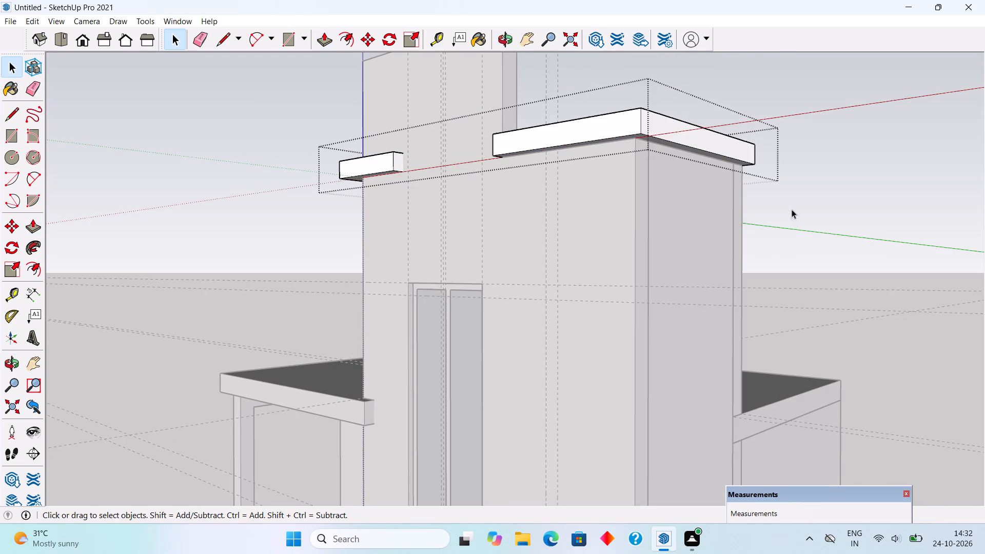
# Leave the roof slab group and examine the stairwell tower, roof overhangs and porch from the front.
pyautogui.click(873, 272)
pyautogui.scroll(-5, 840, 253)
pyautogui.scroll(-4, 761, 274)
pyautogui.moveTo(635, 279); pyautogui.dragTo(797, 332, button='middle')
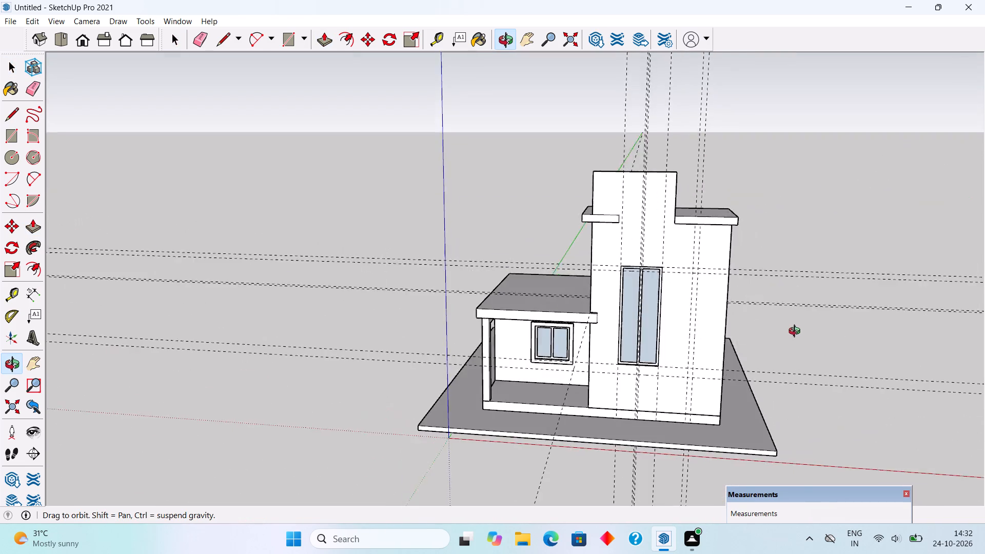
pyautogui.moveTo(797, 332); pyautogui.dragTo(843, 208, button='middle')
pyautogui.scroll(4, 668, 400)
pyautogui.moveTo(668, 401); pyautogui.dragTo(655, 474, button='middle')
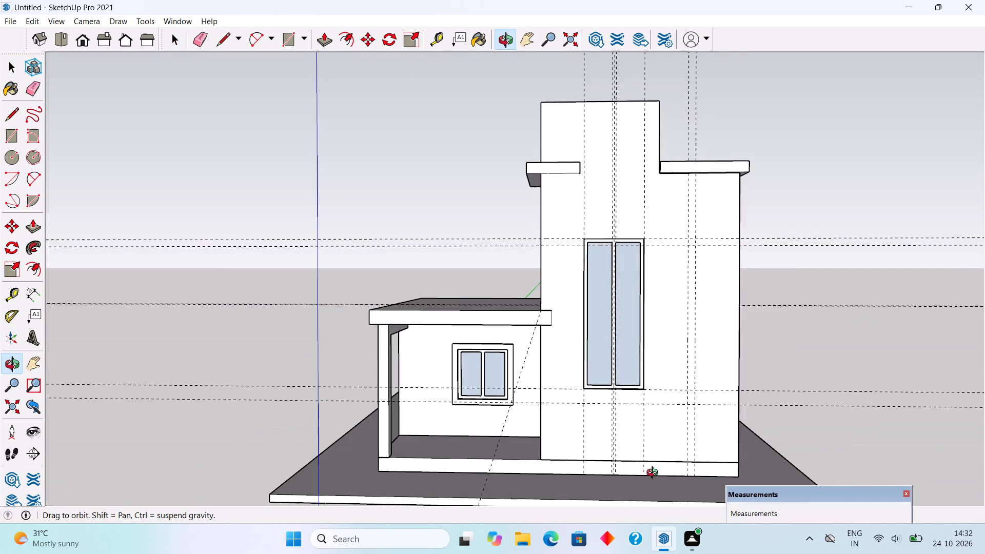
pyautogui.moveTo(655, 474); pyautogui.dragTo(655, 474, button='middle')
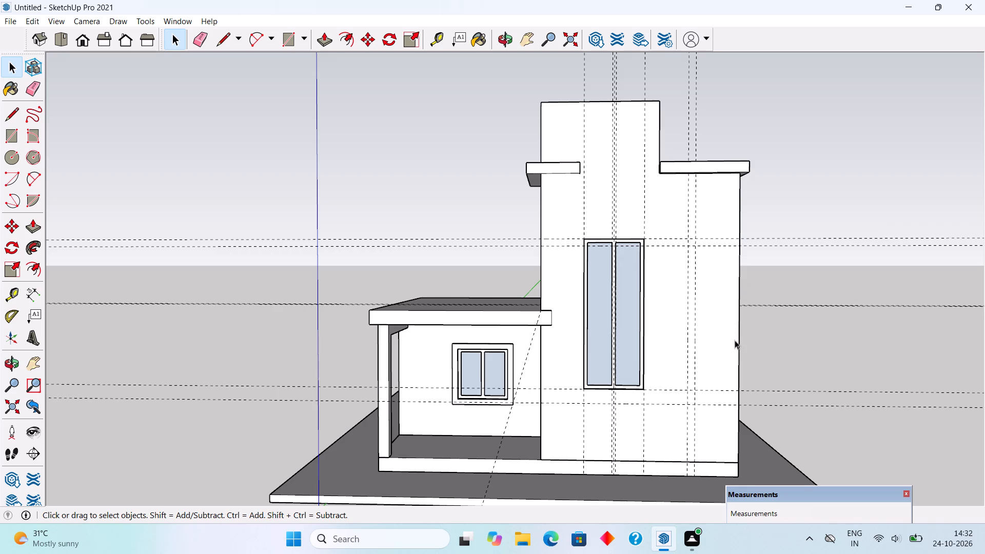
pyautogui.scroll(-2, 735, 340)
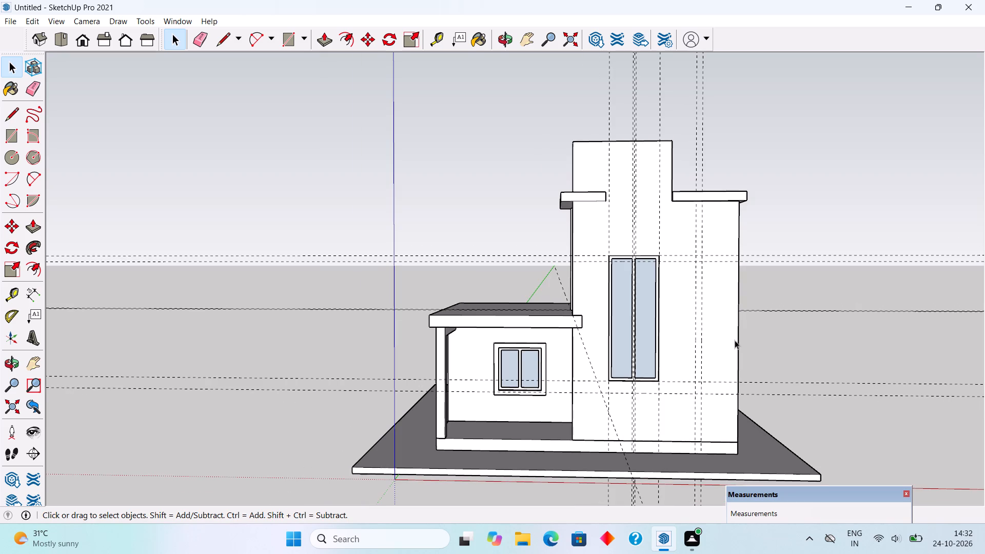
pyautogui.moveTo(735, 345); pyautogui.dragTo(735, 353, button='middle')
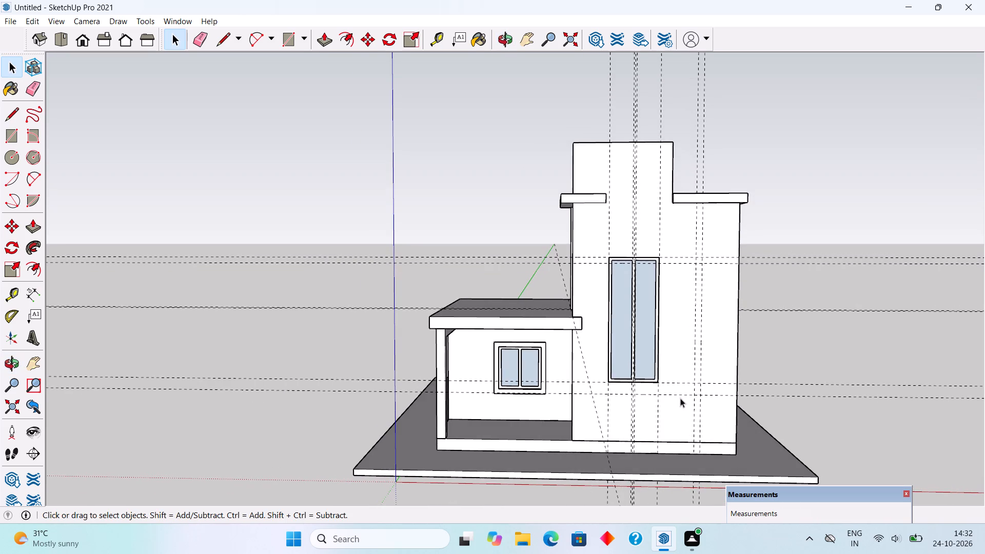
# Draw a 13' 8" by 1' rectangle along the base of the stairwell's front wall and extrude it outward 3".
pyautogui.scroll(11, 658, 450)
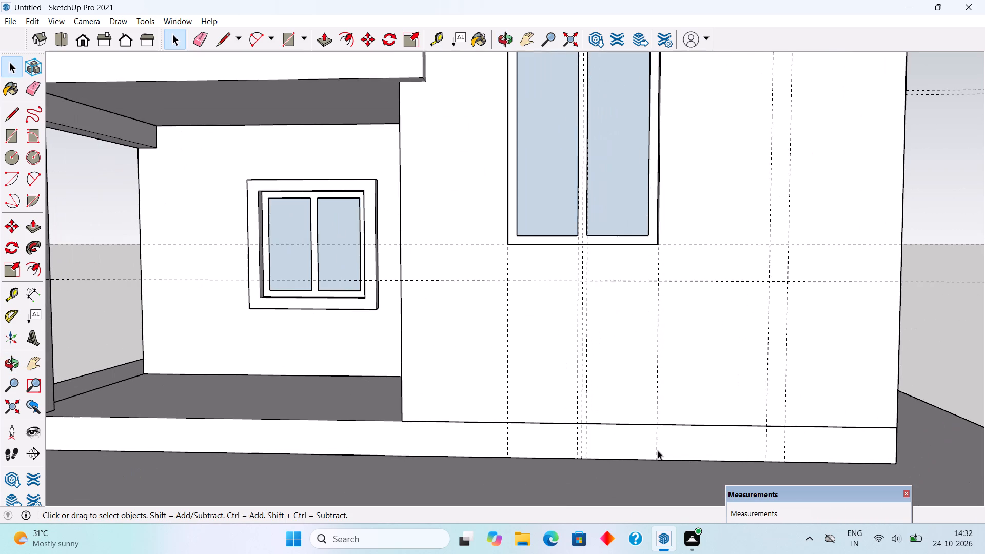
pyautogui.press('r')
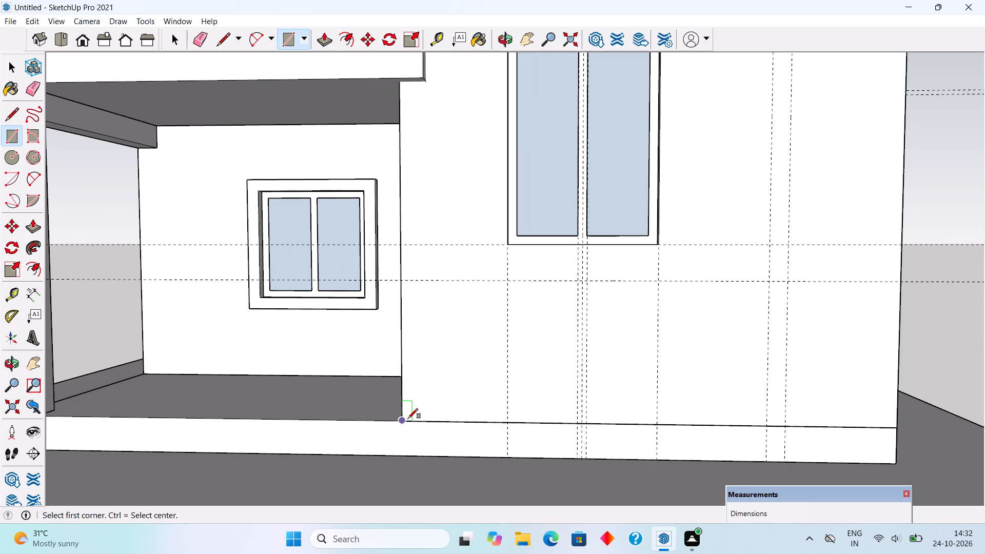
pyautogui.click(408, 419)
pyautogui.click(896, 463)
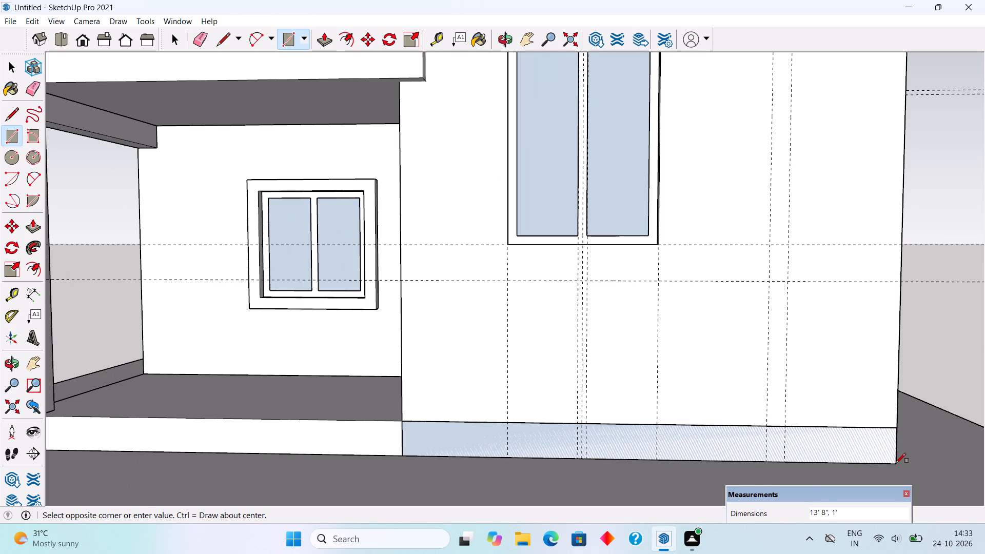
pyautogui.press('p')
pyautogui.click(864, 455)
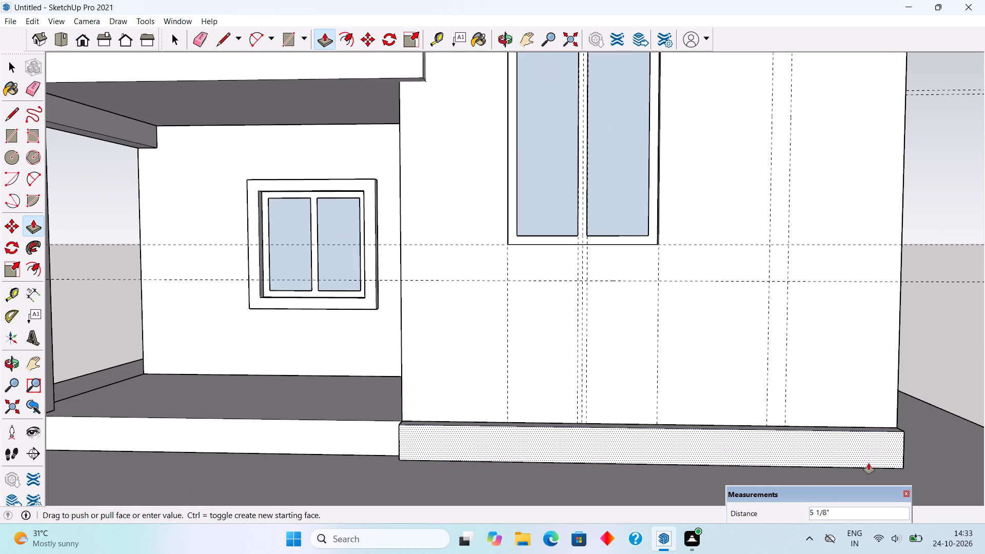
pyautogui.write('3"')
pyautogui.press('Return')
pyautogui.press('space')
# Extrude the narrow top face of the base band on the stairwell wall upward 6".
pyautogui.moveTo(740, 423); pyautogui.dragTo(715, 442, button='middle')
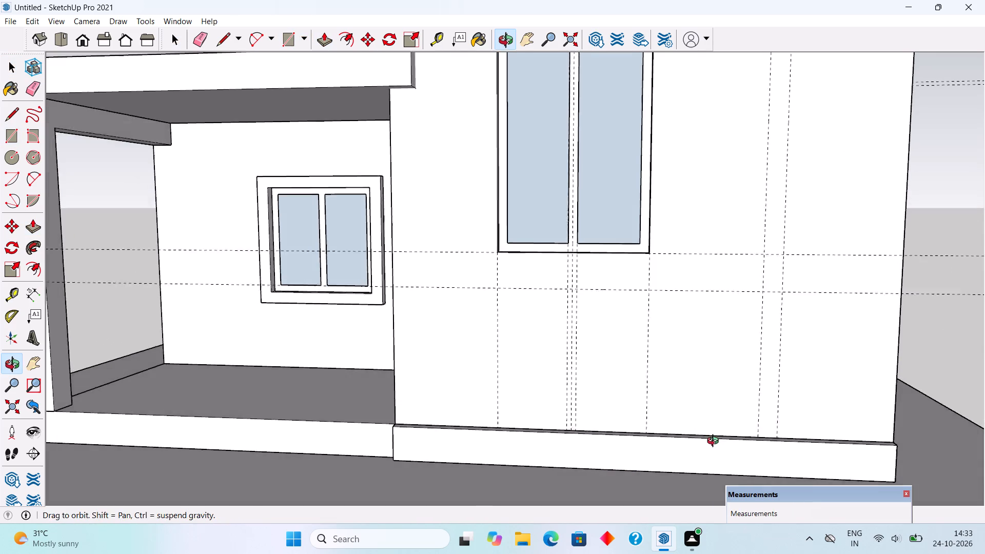
pyautogui.moveTo(715, 442); pyautogui.dragTo(694, 478, button='middle')
pyautogui.scroll(-4, 516, 231)
pyautogui.moveTo(500, 354); pyautogui.dragTo(521, 438, button='middle')
pyautogui.scroll(6, 608, 444)
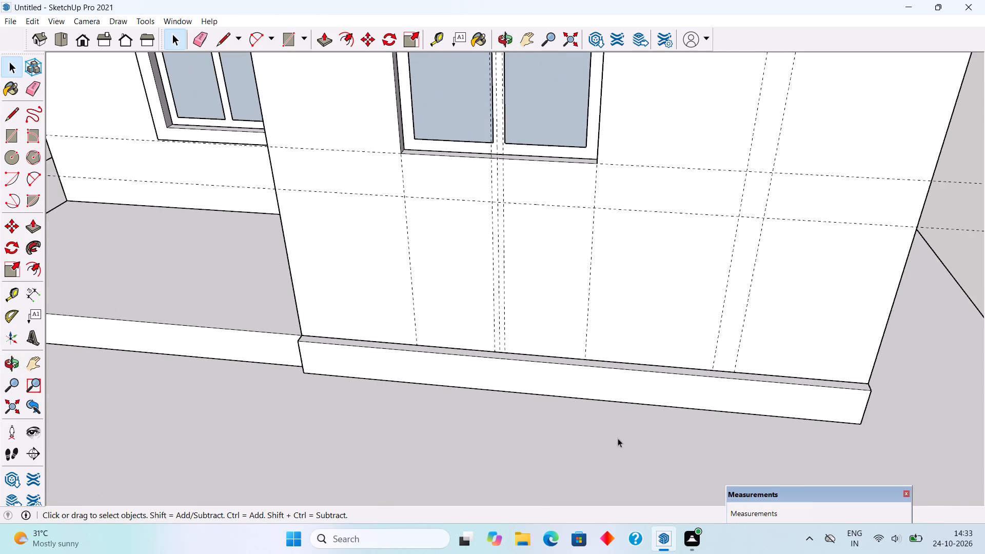
pyautogui.press('p')
pyautogui.click(668, 371)
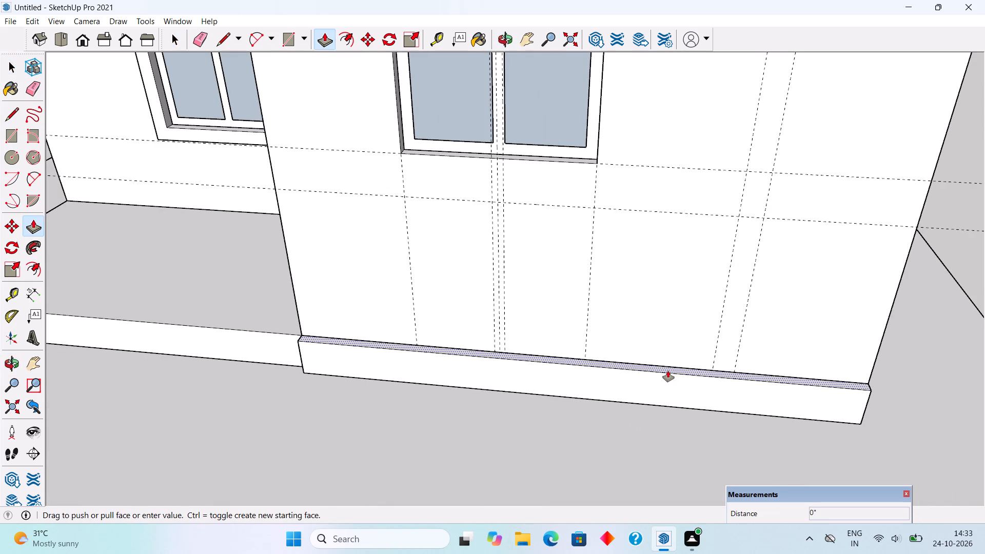
pyautogui.write('6"')
pyautogui.press('Return')
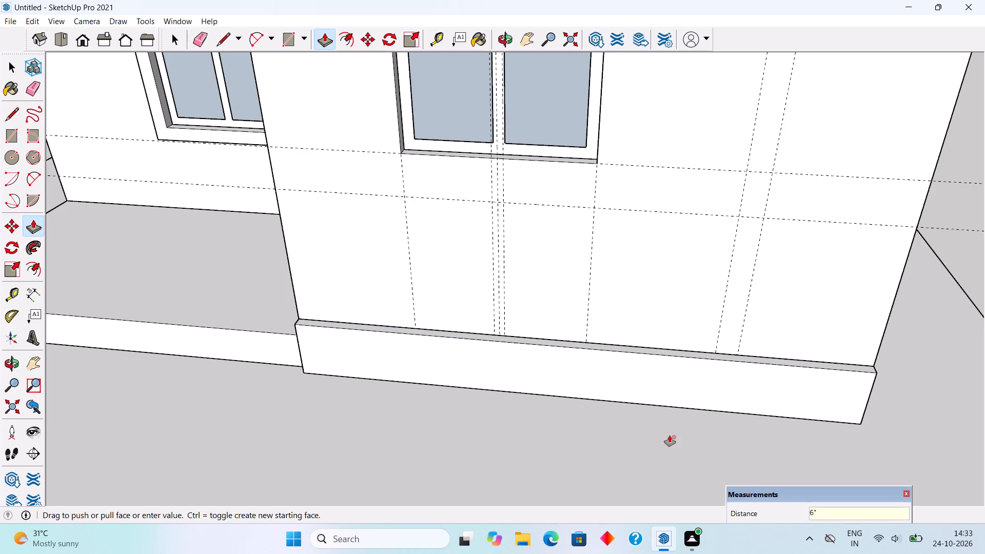
pyautogui.press('space')
# Place a guide on the base band's top face, 1' in from its porch-side end.
pyautogui.moveTo(674, 425); pyautogui.dragTo(804, 304, button='middle')
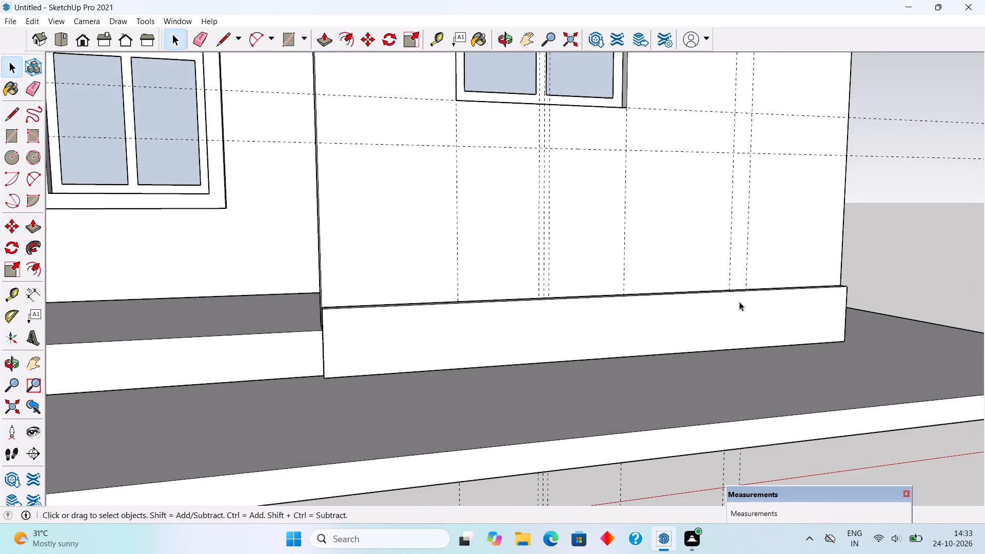
pyautogui.scroll(-10, 742, 300)
pyautogui.scroll(-3, 565, 358)
pyautogui.moveTo(511, 354); pyautogui.dragTo(442, 362, button='middle')
pyautogui.scroll(-2, 442, 362)
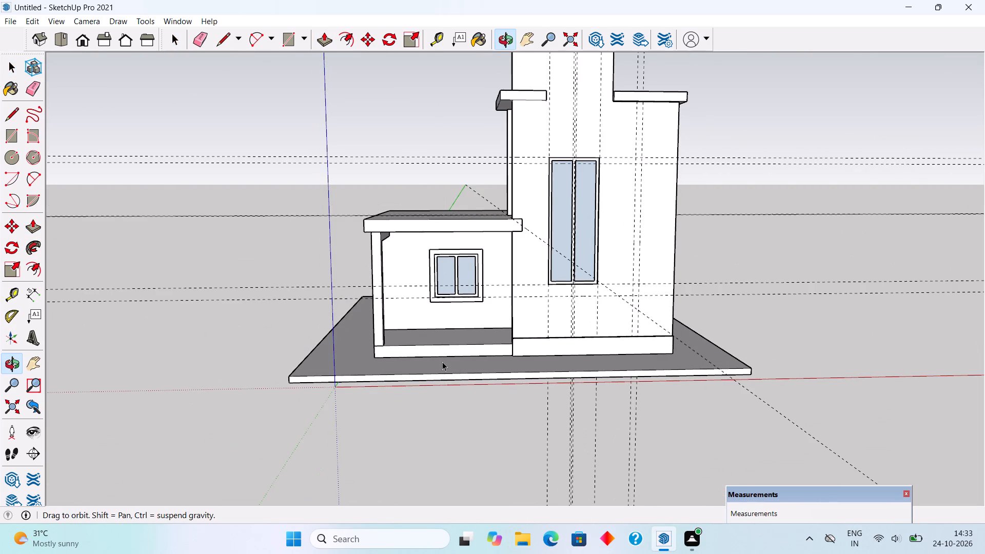
pyautogui.moveTo(535, 372); pyautogui.dragTo(515, 553, button='middle')
pyautogui.scroll(14, 534, 362)
pyautogui.moveTo(485, 324); pyautogui.dragTo(489, 363, button='middle')
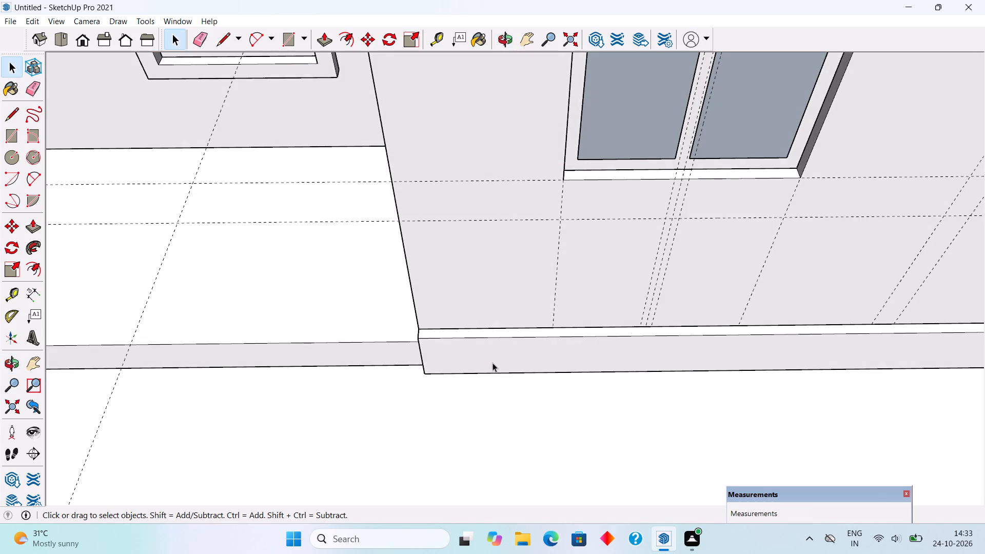
pyautogui.press('t')
pyautogui.scroll(9, 449, 341)
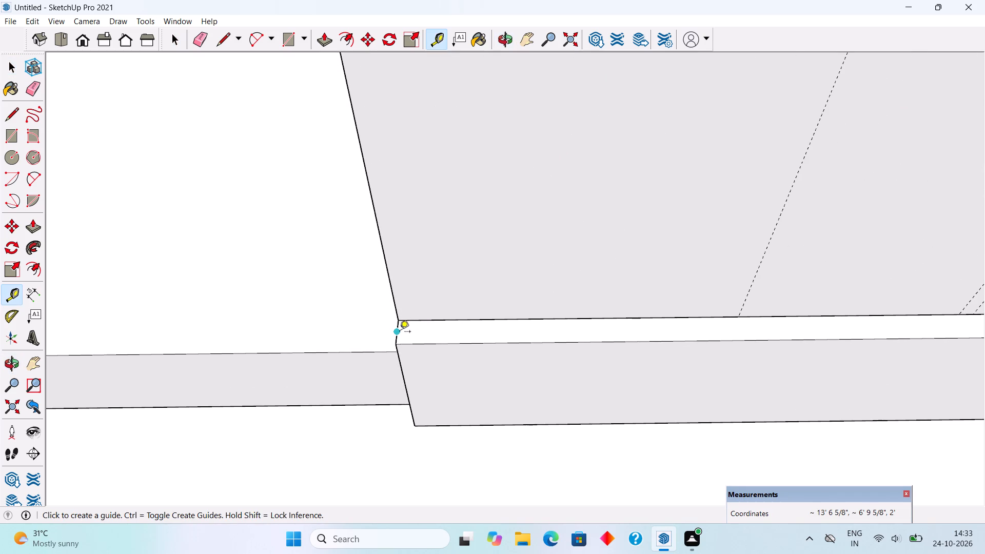
pyautogui.click(400, 332)
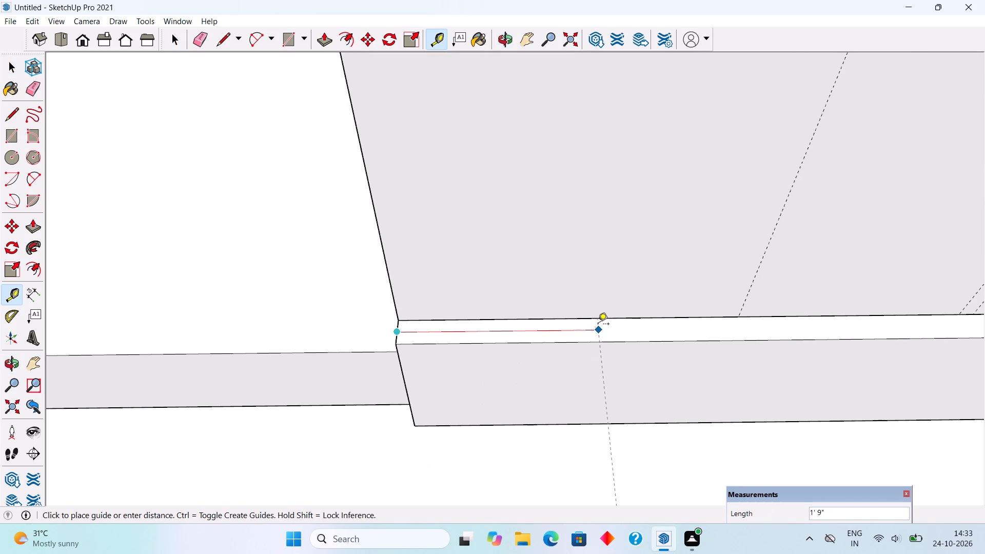
pyautogui.write("1'")
pyautogui.press('Return')
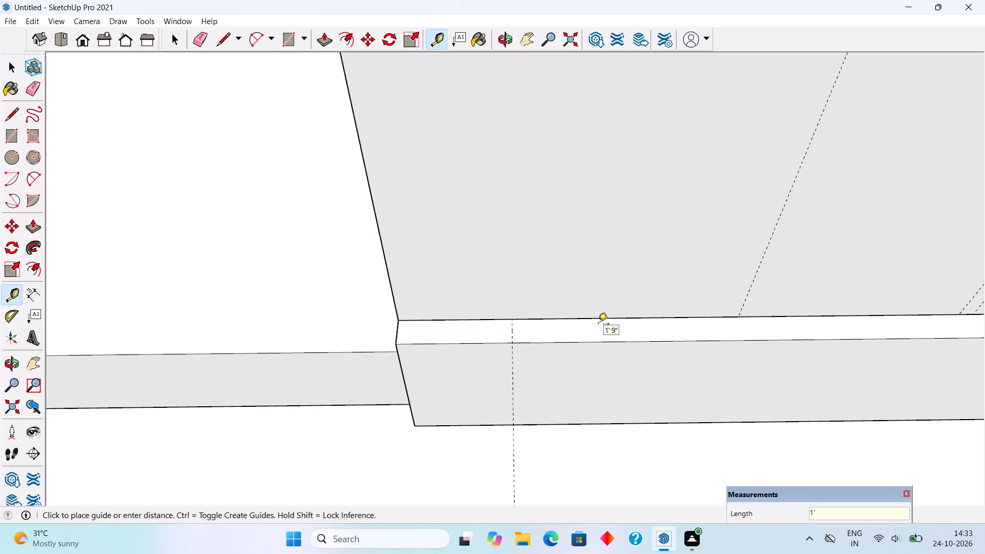
# Split the band's top face with a line at the 1' guide and extrude the porch-side piece upward 5'.
pyautogui.press('l')
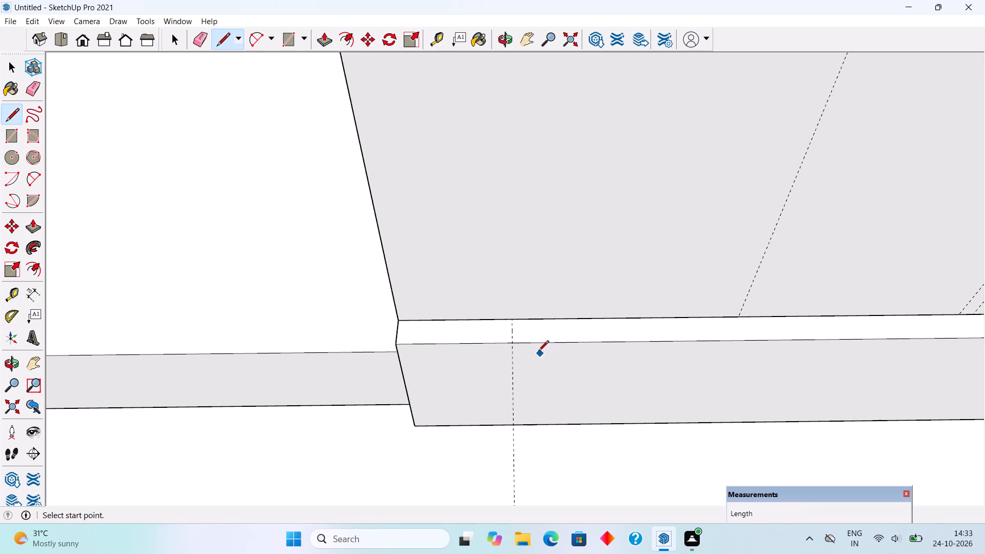
pyautogui.click(510, 343)
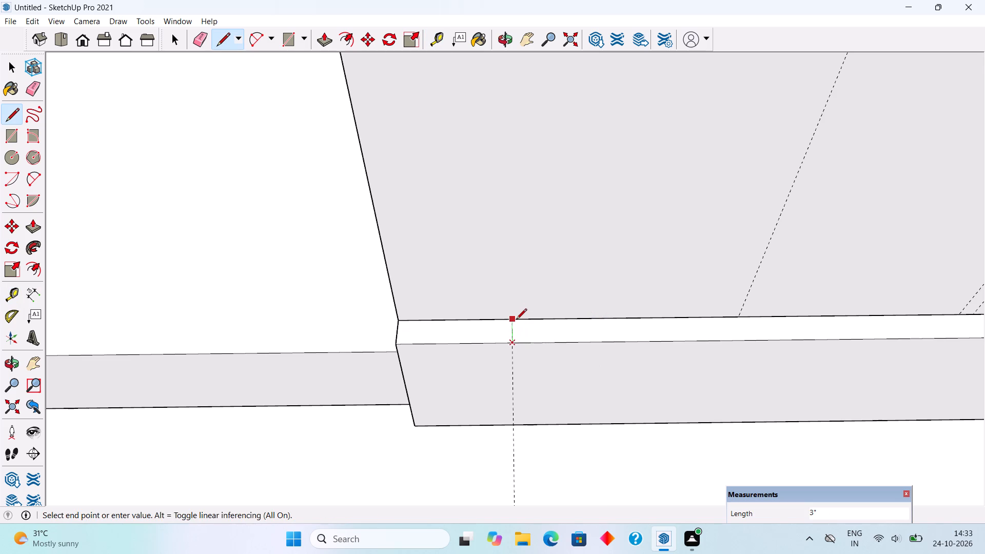
pyautogui.click(513, 321)
pyautogui.press('p')
pyautogui.click(496, 323)
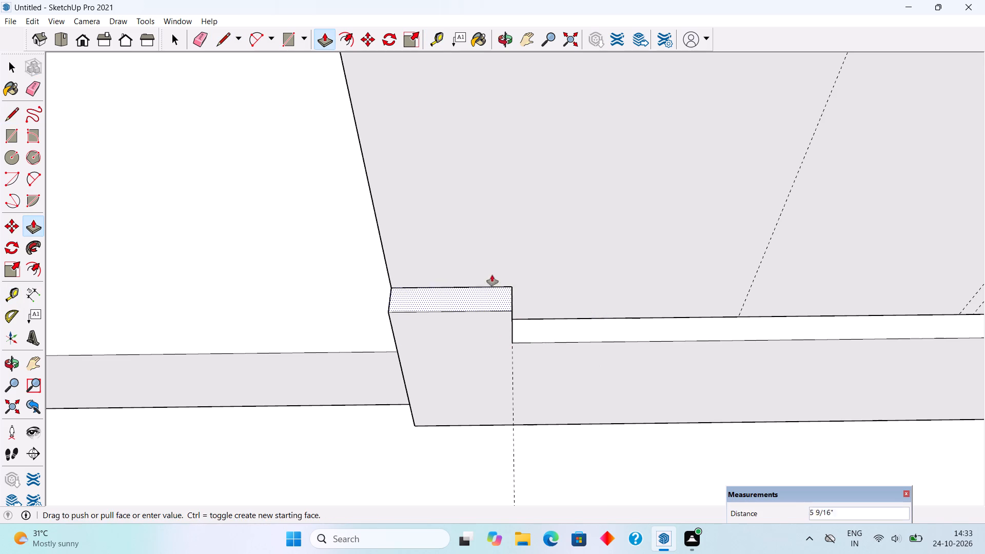
pyautogui.write("5'")
pyautogui.press('Return')
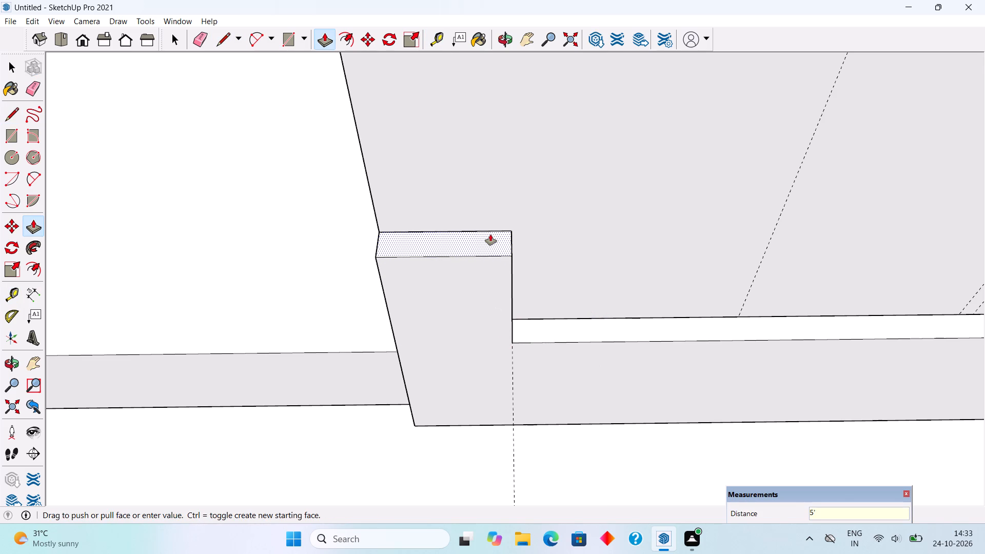
pyautogui.press('space')
# Push the vertical strip's top face down to the horizontal guide level with the bottom of the tall window.
pyautogui.scroll(-16, 490, 234)
pyautogui.scroll(1, 495, 331)
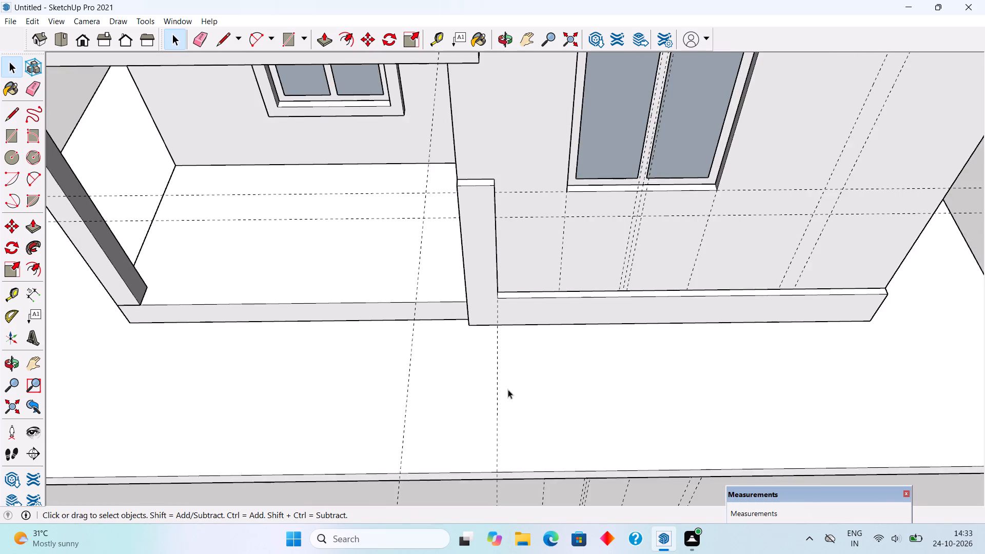
pyautogui.moveTo(514, 376); pyautogui.dragTo(514, 229, button='middle')
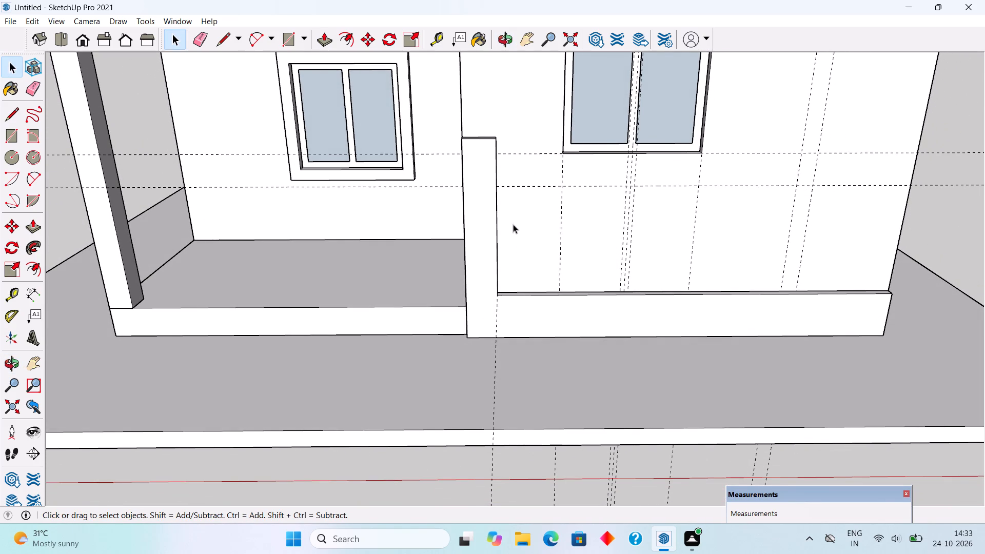
pyautogui.moveTo(474, 142); pyautogui.dragTo(478, 152, button='middle')
pyautogui.scroll(4, 485, 155)
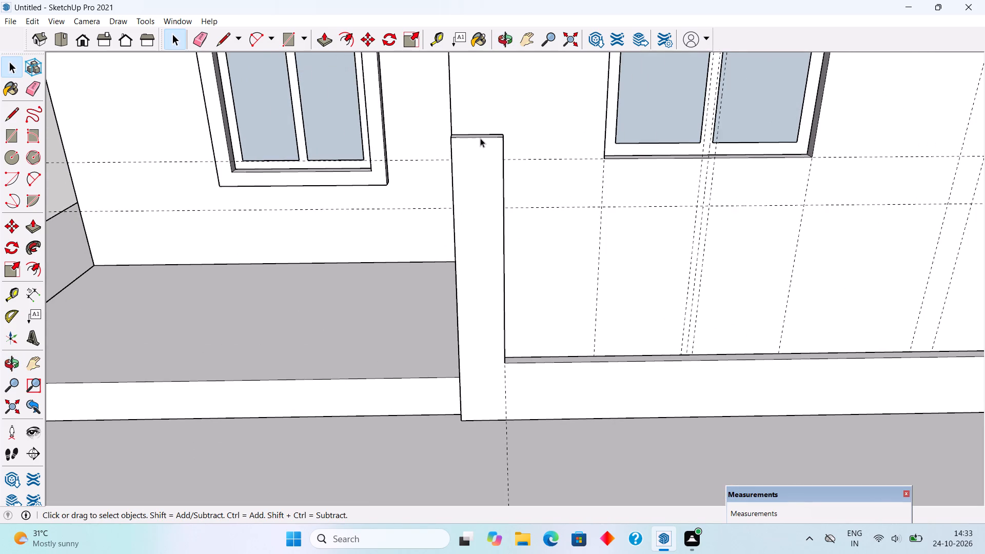
pyautogui.moveTo(476, 133); pyautogui.dragTo(481, 169, button='middle')
pyautogui.press('p')
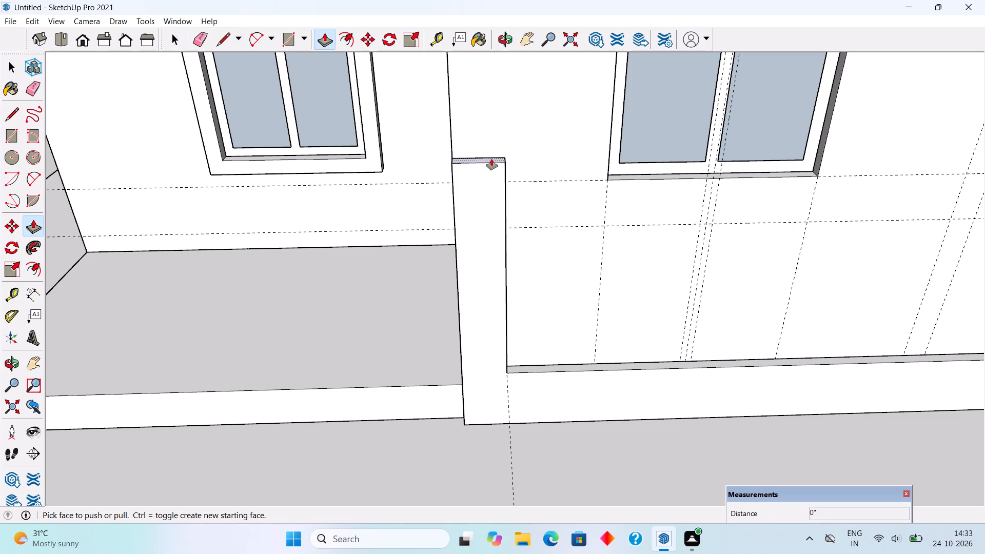
pyautogui.click(491, 159)
pyautogui.click(418, 182)
pyautogui.press('space')
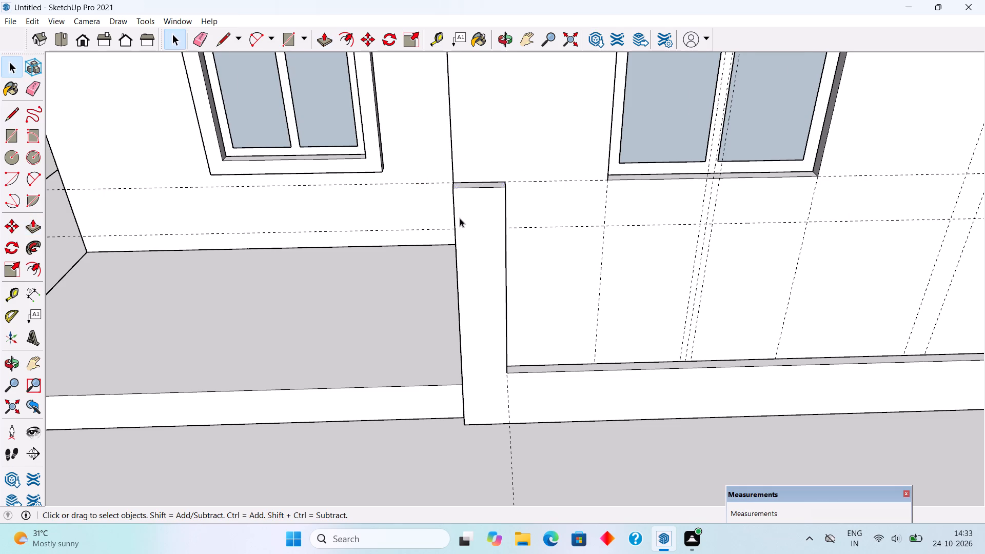
# Make the whole L-shaped band, with its base and vertical strip, into a group.
pyautogui.scroll(-9, 460, 219)
pyautogui.click(868, 254)
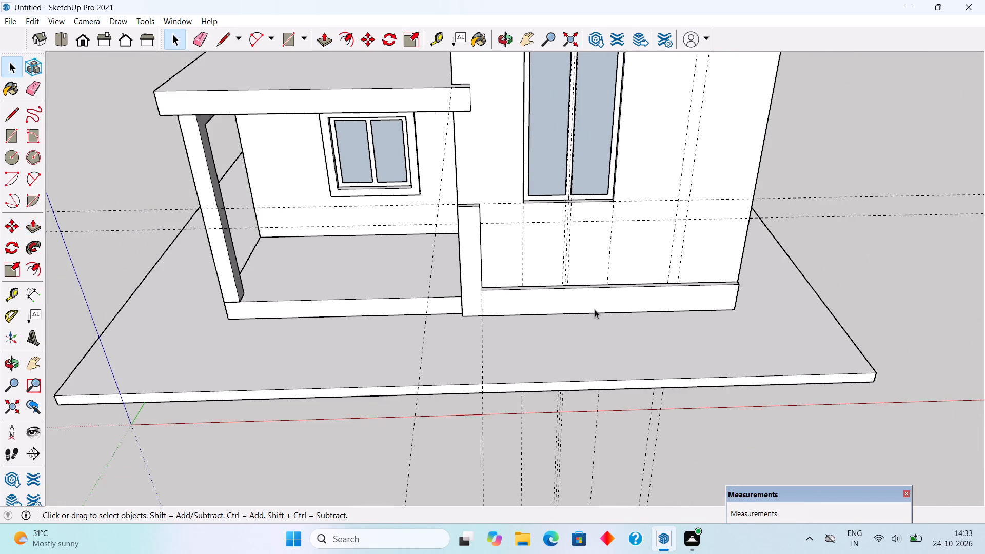
pyautogui.tripleClick(595, 306)
pyautogui.rightClick(595, 306)
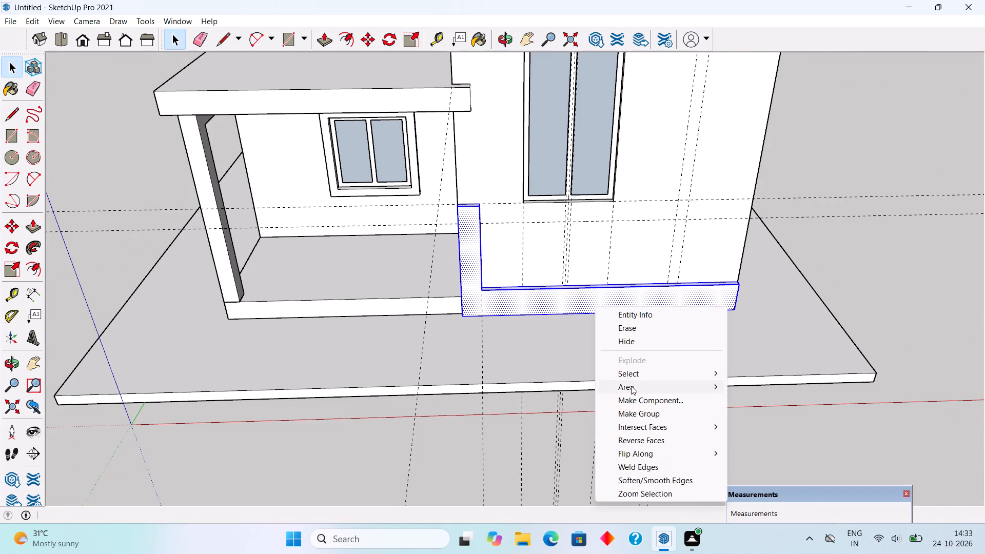
pyautogui.click(639, 413)
pyautogui.click(844, 313)
# Start a rectangle on the stairwell's front wall, just under the roof slab, from the vertical guide farther from the wall's outer corner.
pyautogui.scroll(-5, 844, 313)
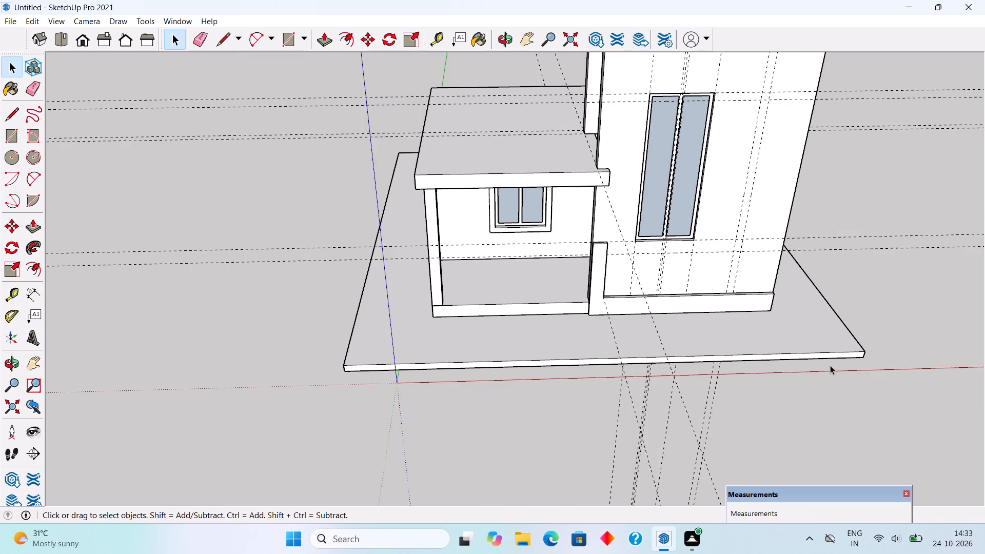
pyautogui.moveTo(810, 347); pyautogui.dragTo(697, 304, button='middle')
pyautogui.scroll(-6, 635, 301)
pyautogui.moveTo(697, 185); pyautogui.dragTo(698, 123, button='middle')
pyautogui.scroll(7, 698, 123)
pyautogui.moveTo(687, 141); pyautogui.dragTo(695, 47, button='middle')
pyautogui.scroll(11, 608, 121)
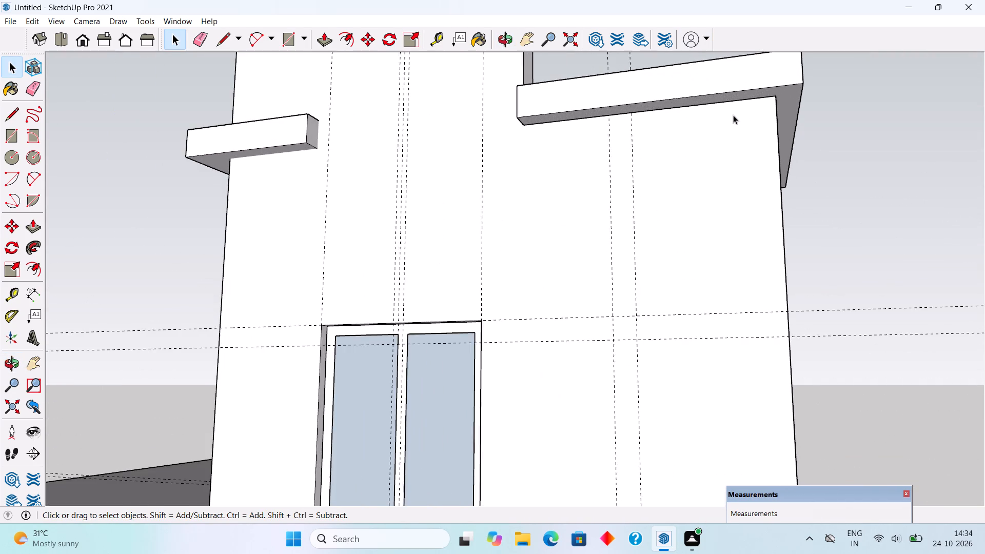
pyautogui.moveTo(738, 111); pyautogui.dragTo(778, 110, button='middle')
pyautogui.scroll(6, 789, 105)
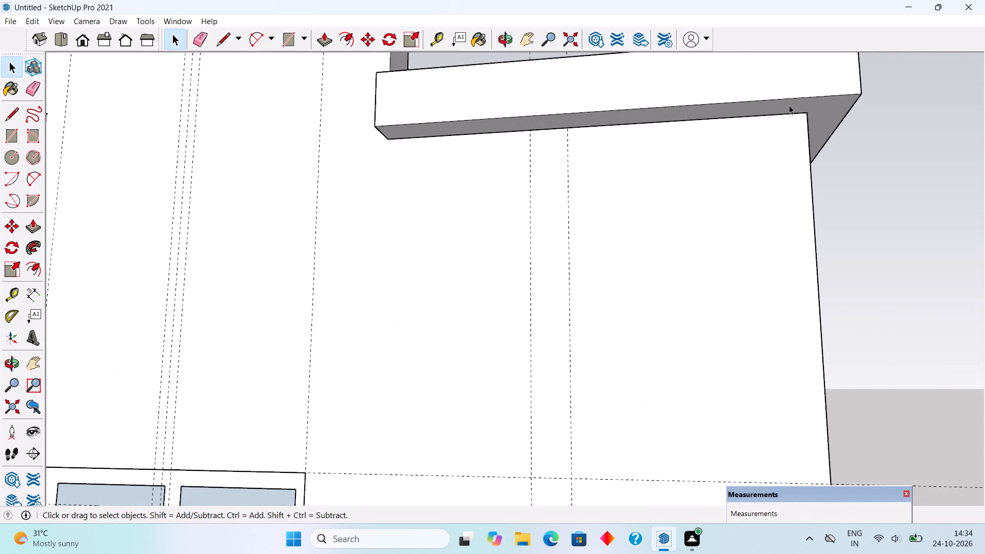
pyautogui.press('r')
pyautogui.click(566, 131)
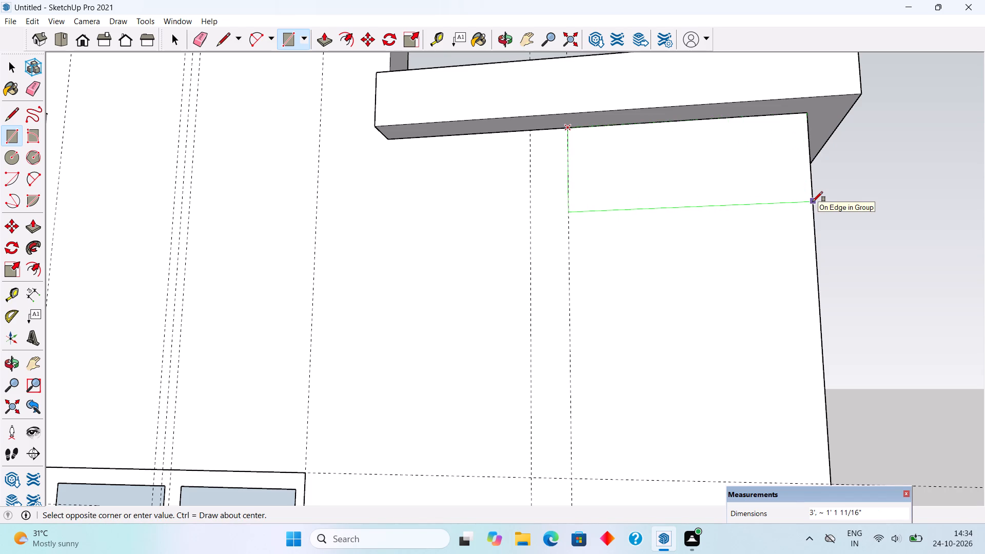
pyautogui.press('r')
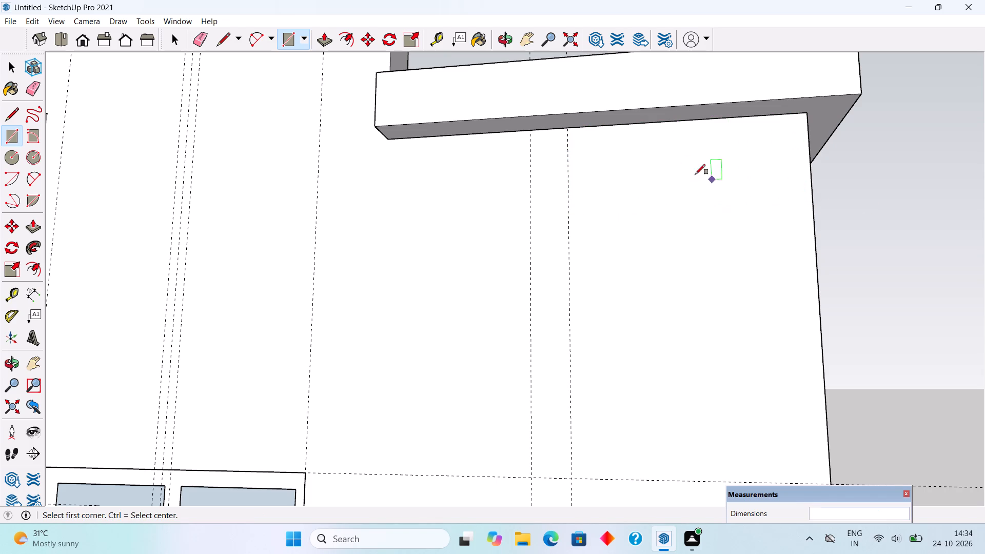
pyautogui.click(534, 129)
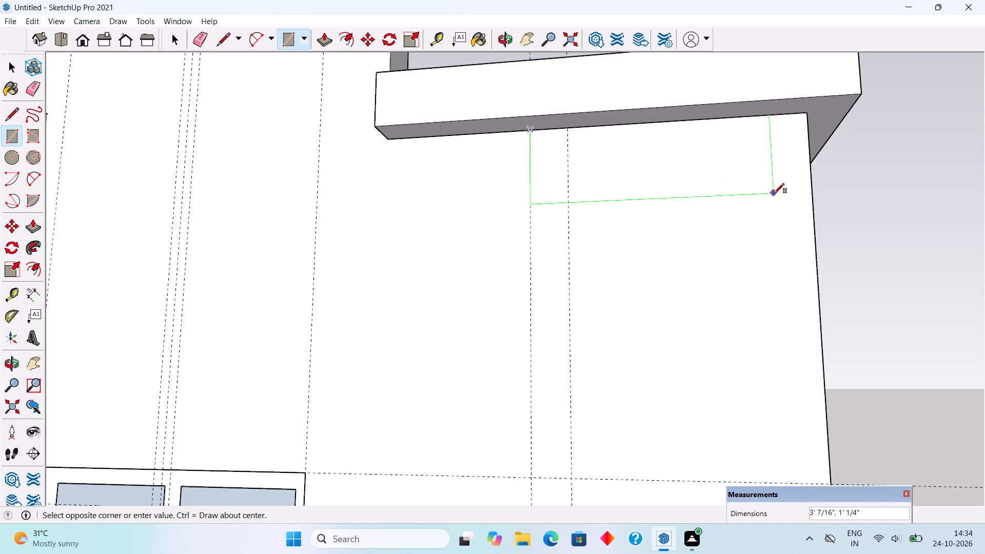
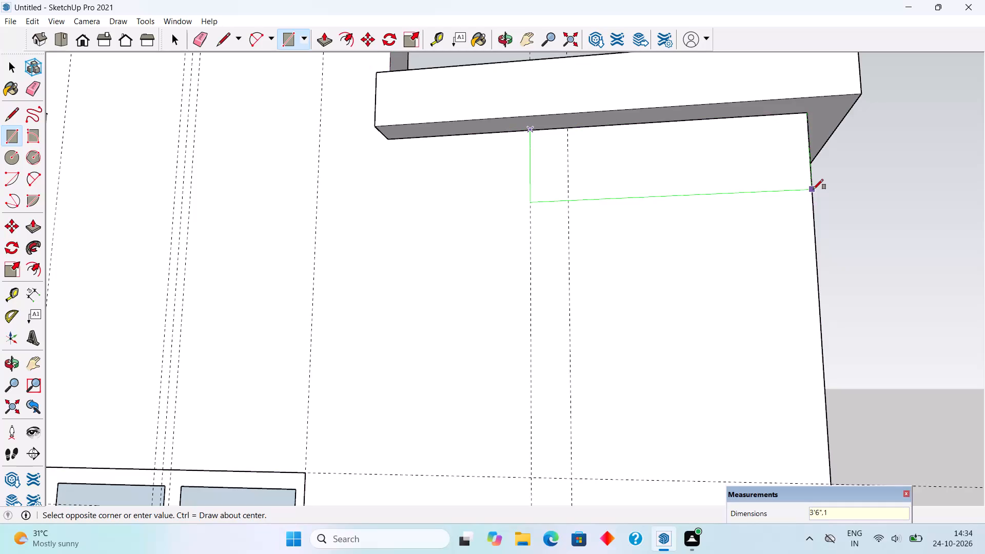
# Finish the rectangle under the roof slab at 3'6" by 1' and extrude it 3" out from the stairwell's front wall.
pyautogui.press('Return')
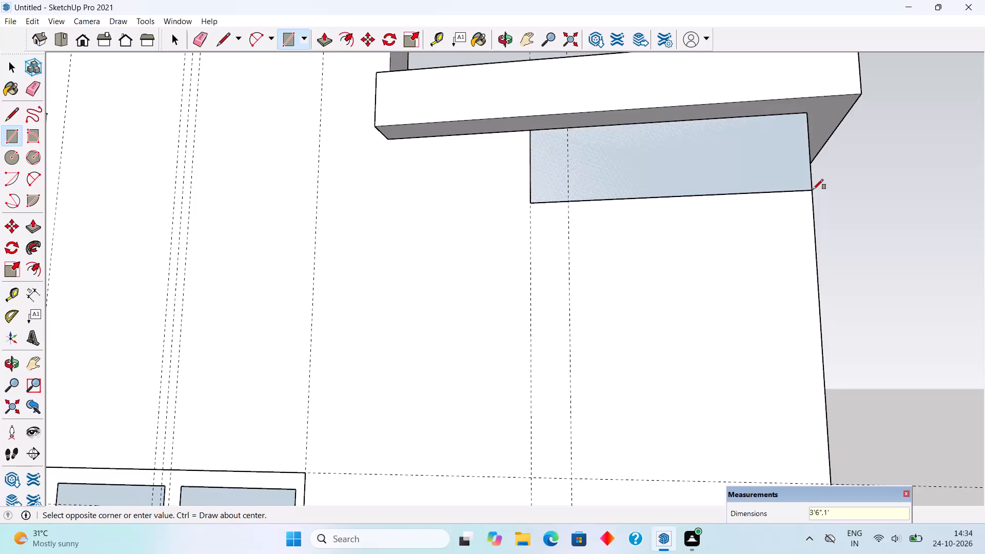
pyautogui.press('p')
pyautogui.click(783, 170)
pyautogui.press('1')
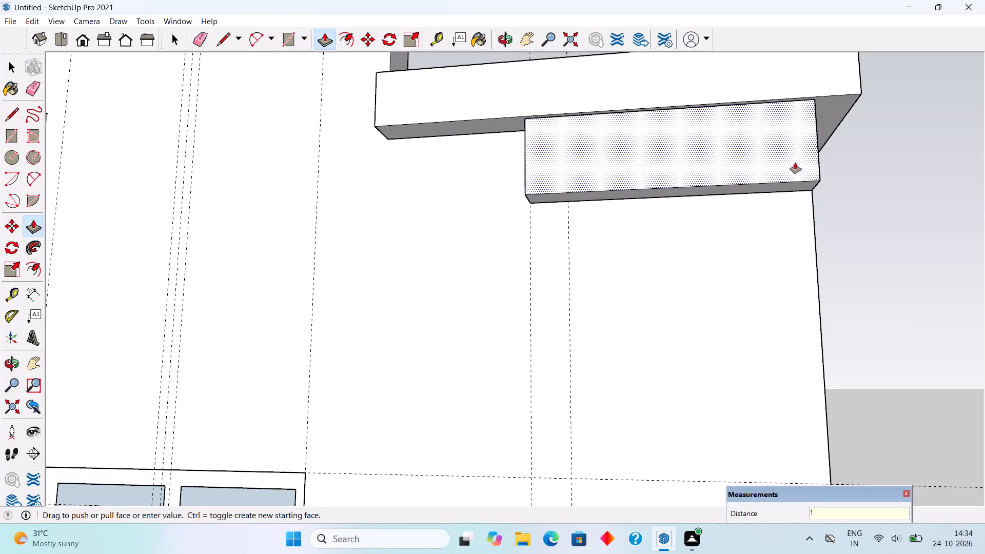
pyautogui.press('BackSpace')
pyautogui.write('3"')
pyautogui.press('Return')
pyautogui.press('space')
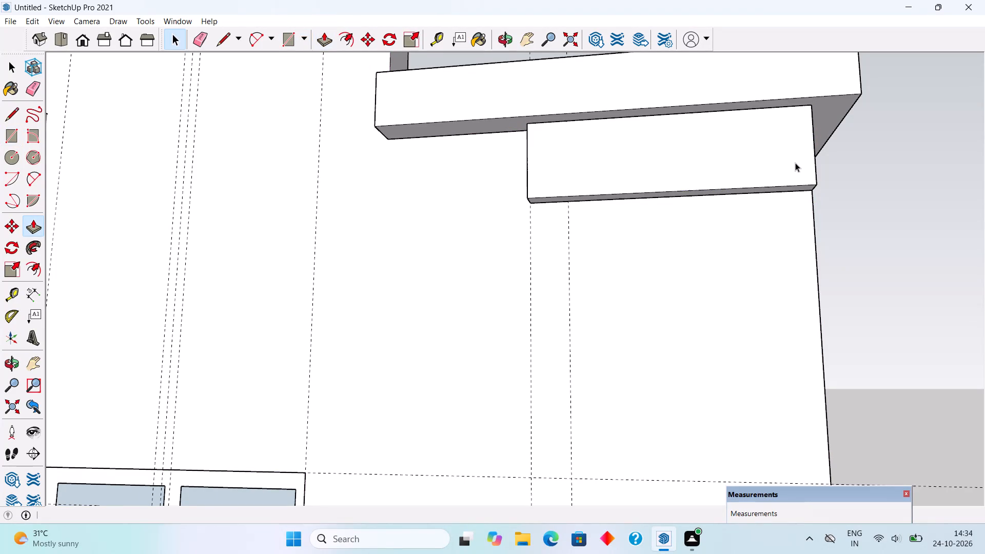
# Make the whole extruded block under the roof slab into a group.
pyautogui.tripleClick(795, 163)
pyautogui.rightClick(795, 163)
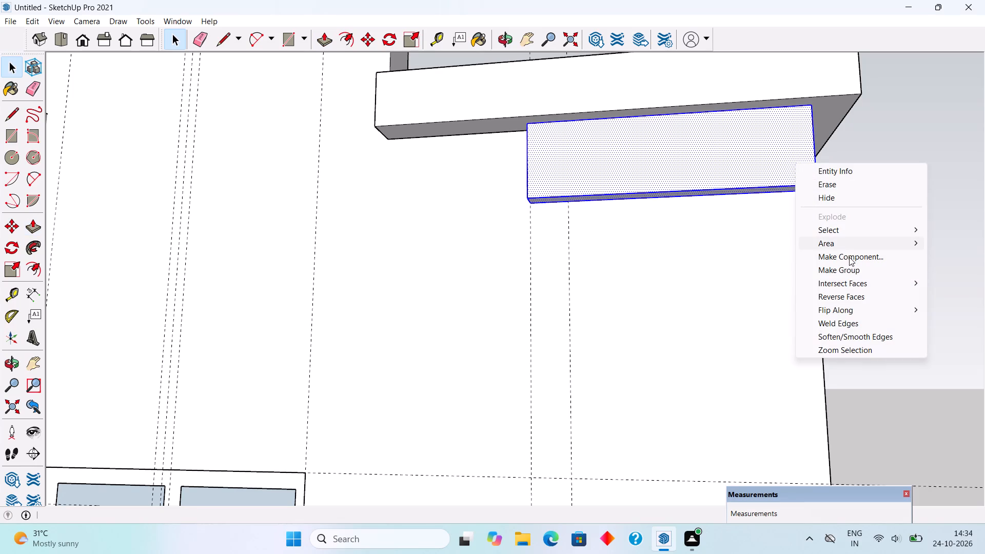
pyautogui.click(853, 270)
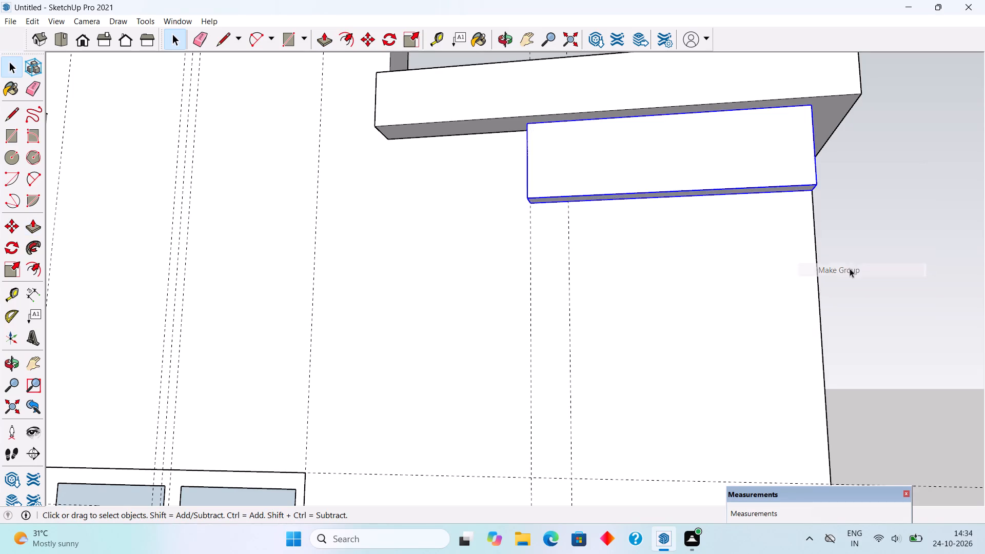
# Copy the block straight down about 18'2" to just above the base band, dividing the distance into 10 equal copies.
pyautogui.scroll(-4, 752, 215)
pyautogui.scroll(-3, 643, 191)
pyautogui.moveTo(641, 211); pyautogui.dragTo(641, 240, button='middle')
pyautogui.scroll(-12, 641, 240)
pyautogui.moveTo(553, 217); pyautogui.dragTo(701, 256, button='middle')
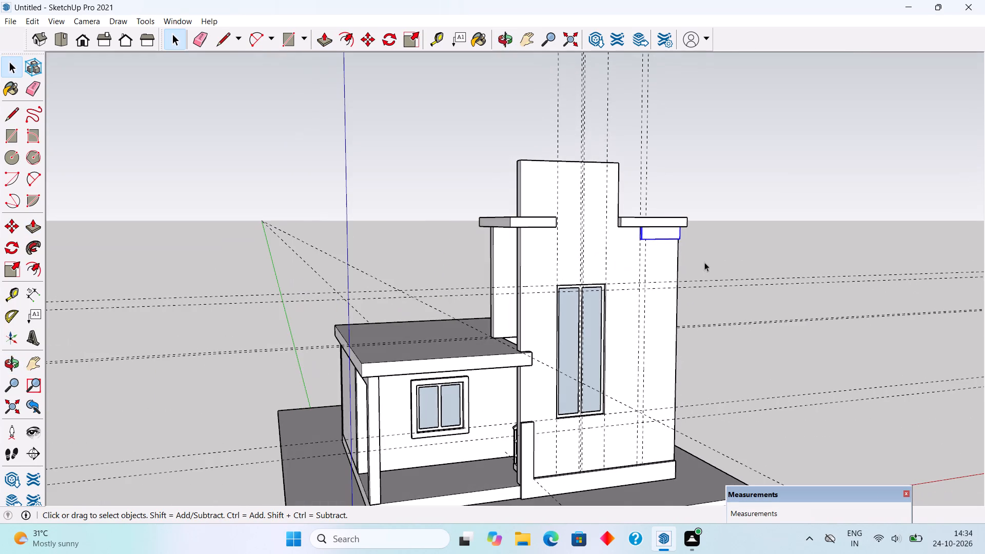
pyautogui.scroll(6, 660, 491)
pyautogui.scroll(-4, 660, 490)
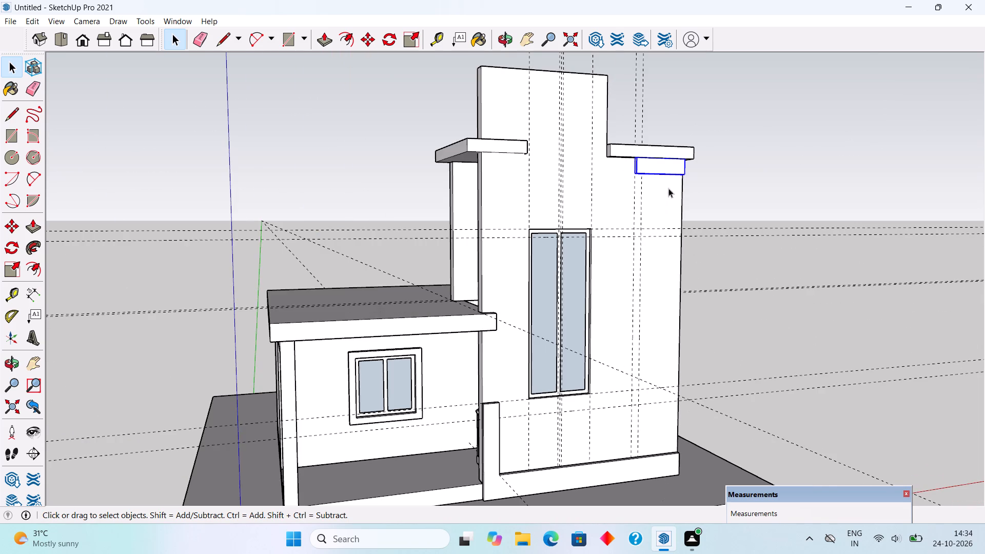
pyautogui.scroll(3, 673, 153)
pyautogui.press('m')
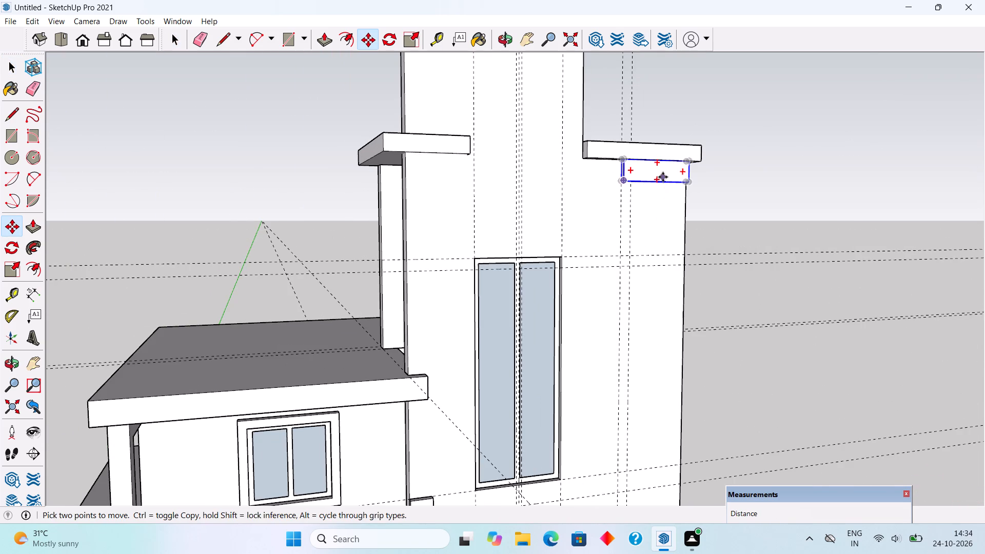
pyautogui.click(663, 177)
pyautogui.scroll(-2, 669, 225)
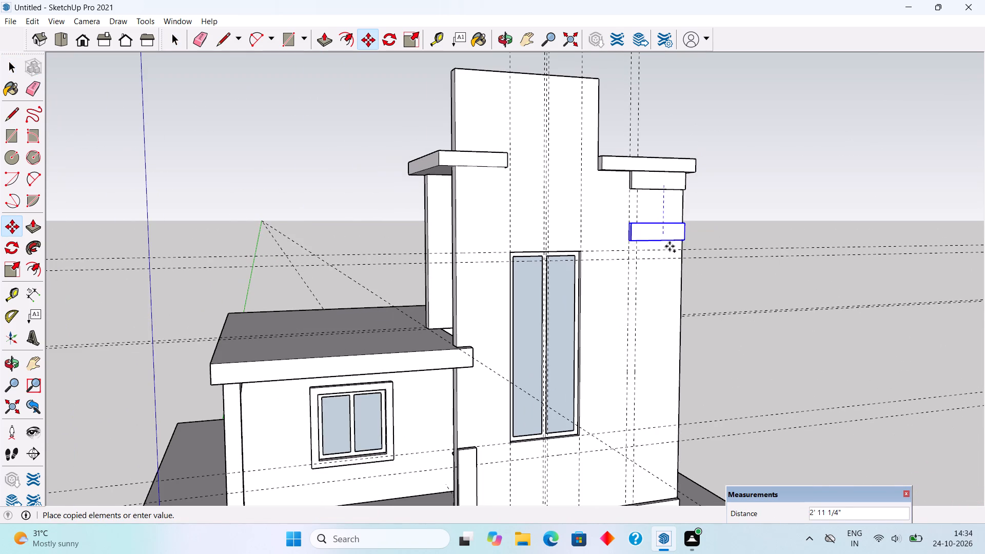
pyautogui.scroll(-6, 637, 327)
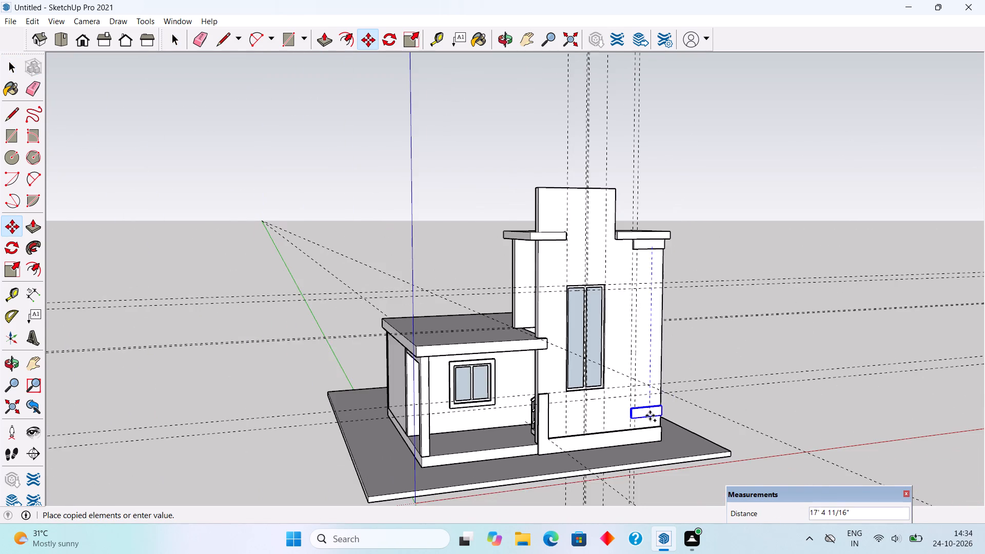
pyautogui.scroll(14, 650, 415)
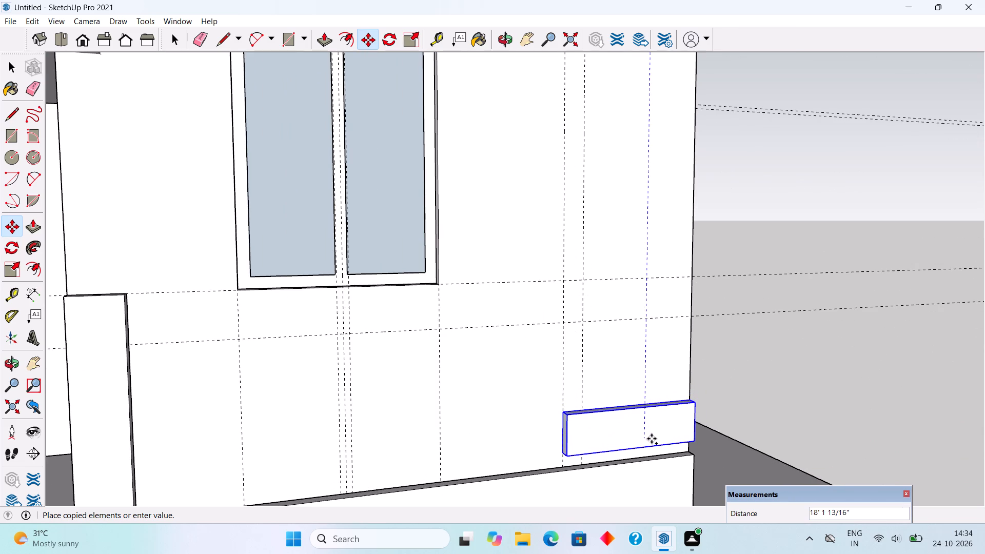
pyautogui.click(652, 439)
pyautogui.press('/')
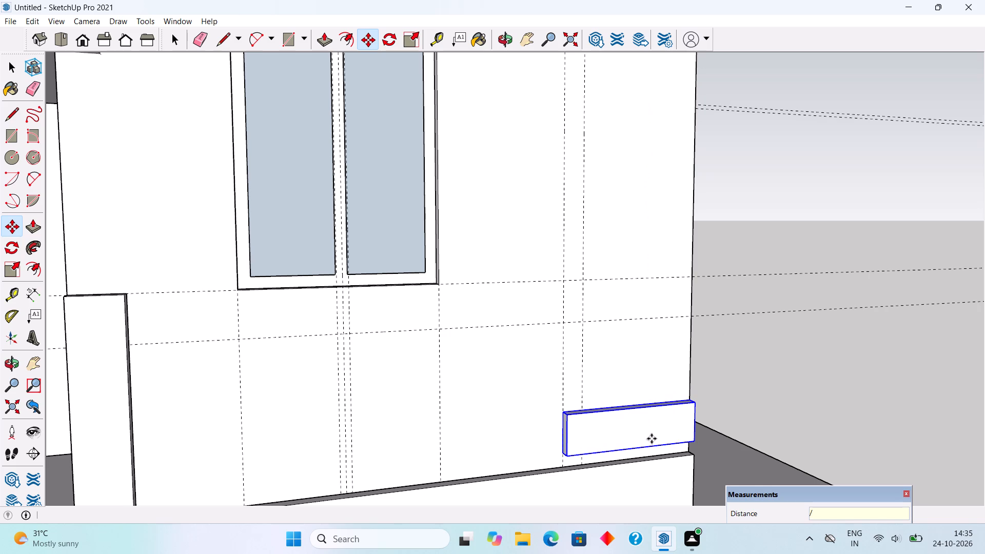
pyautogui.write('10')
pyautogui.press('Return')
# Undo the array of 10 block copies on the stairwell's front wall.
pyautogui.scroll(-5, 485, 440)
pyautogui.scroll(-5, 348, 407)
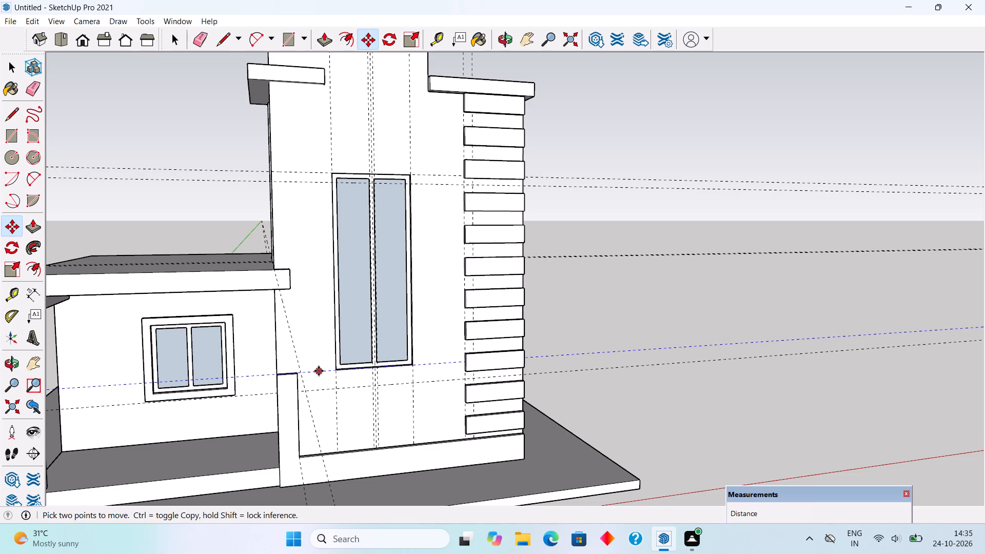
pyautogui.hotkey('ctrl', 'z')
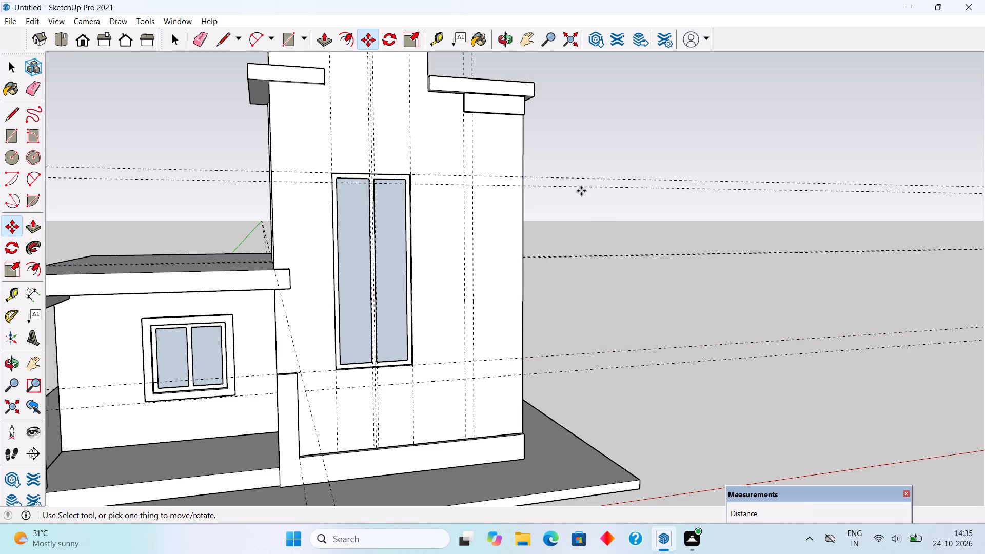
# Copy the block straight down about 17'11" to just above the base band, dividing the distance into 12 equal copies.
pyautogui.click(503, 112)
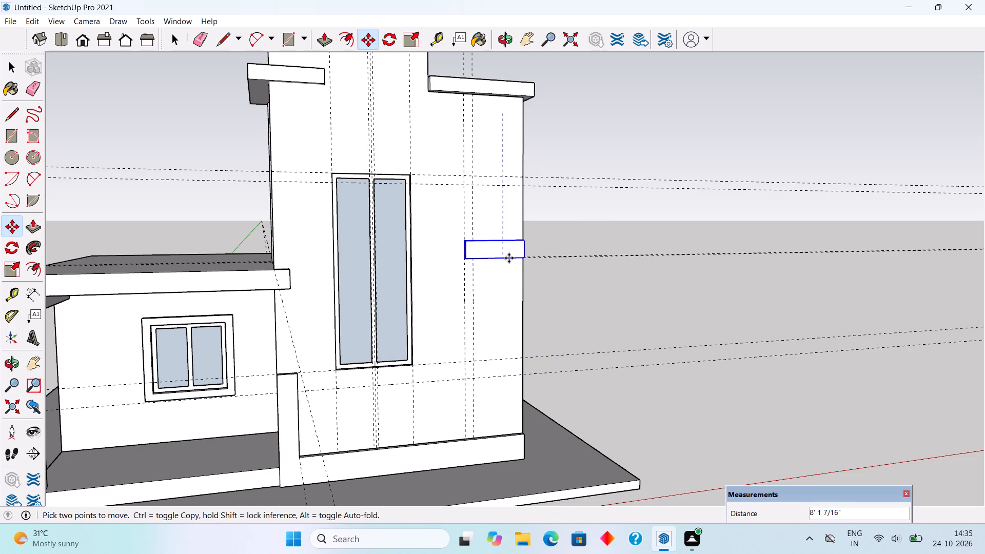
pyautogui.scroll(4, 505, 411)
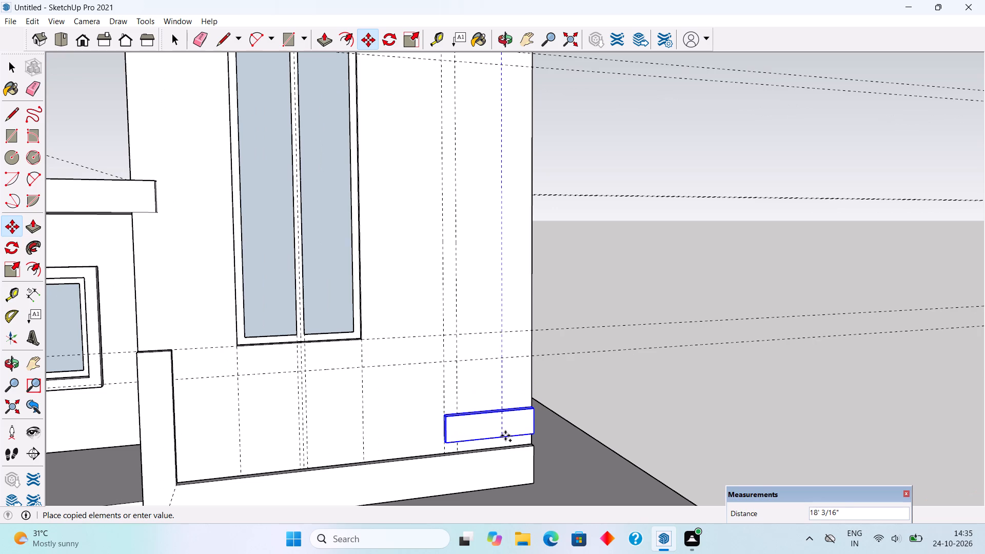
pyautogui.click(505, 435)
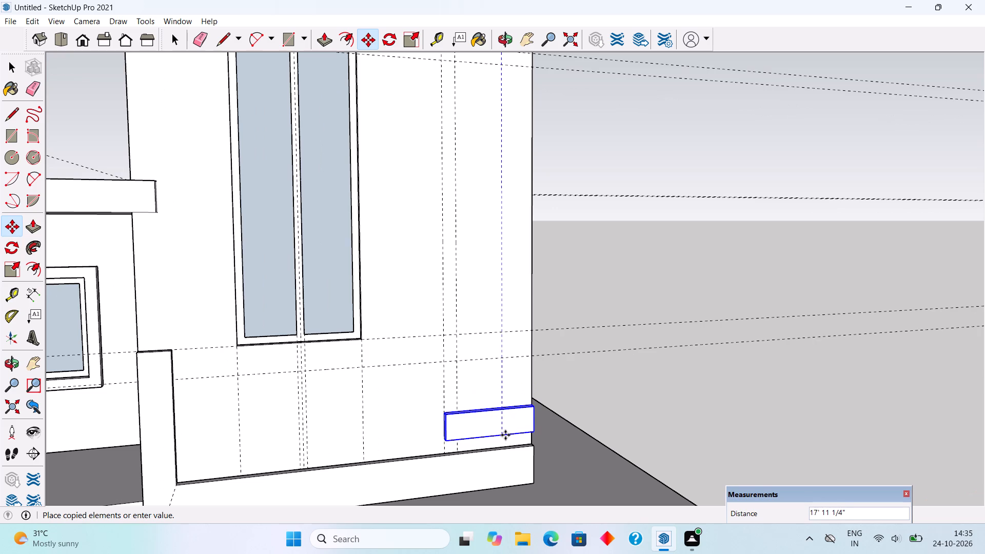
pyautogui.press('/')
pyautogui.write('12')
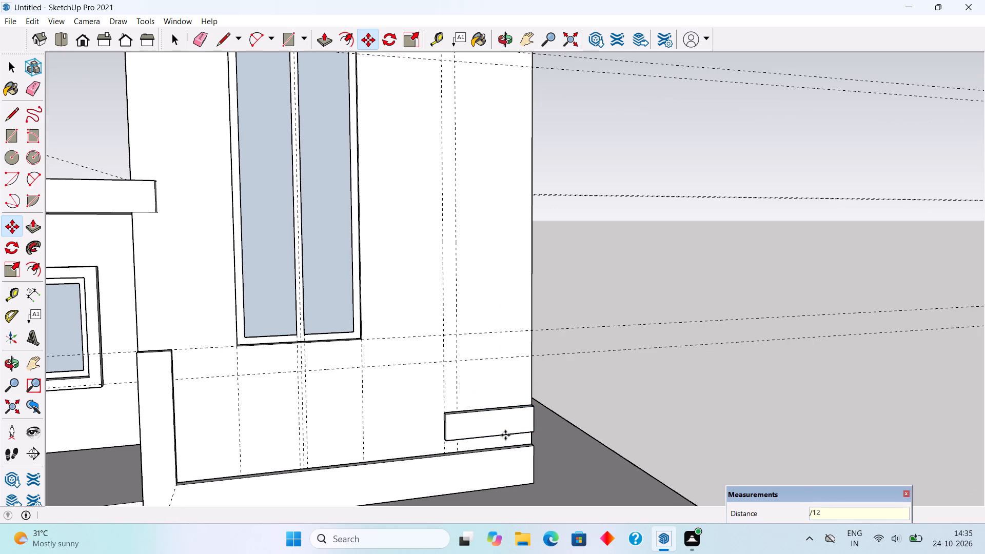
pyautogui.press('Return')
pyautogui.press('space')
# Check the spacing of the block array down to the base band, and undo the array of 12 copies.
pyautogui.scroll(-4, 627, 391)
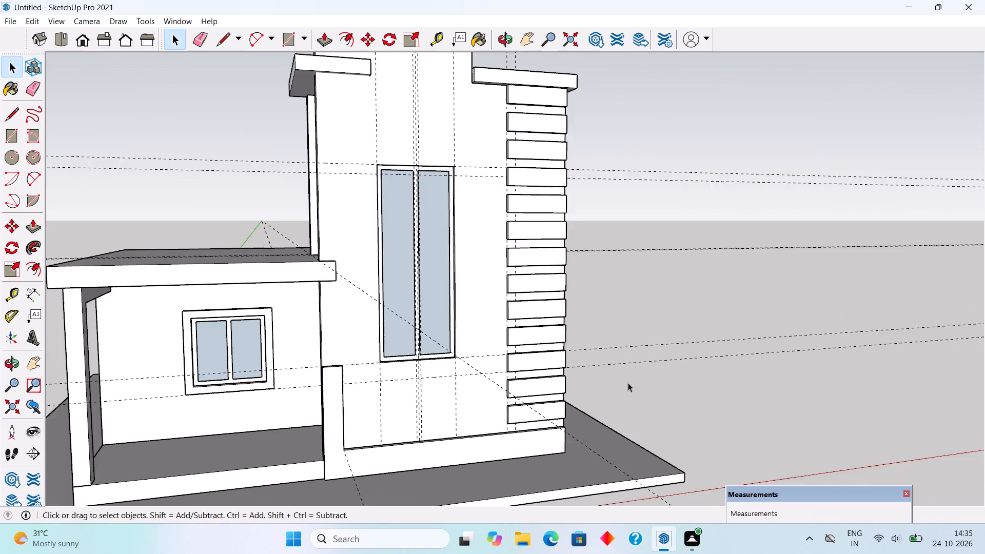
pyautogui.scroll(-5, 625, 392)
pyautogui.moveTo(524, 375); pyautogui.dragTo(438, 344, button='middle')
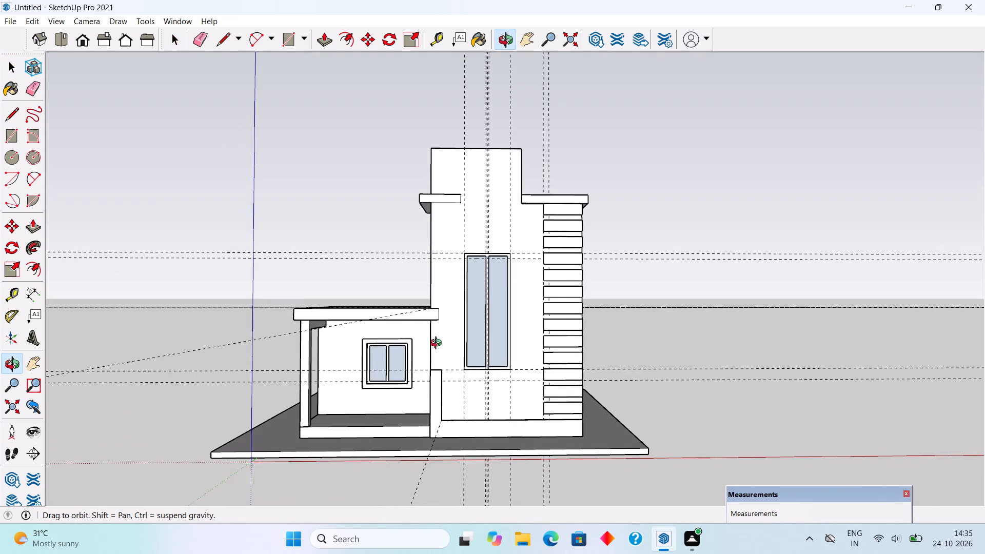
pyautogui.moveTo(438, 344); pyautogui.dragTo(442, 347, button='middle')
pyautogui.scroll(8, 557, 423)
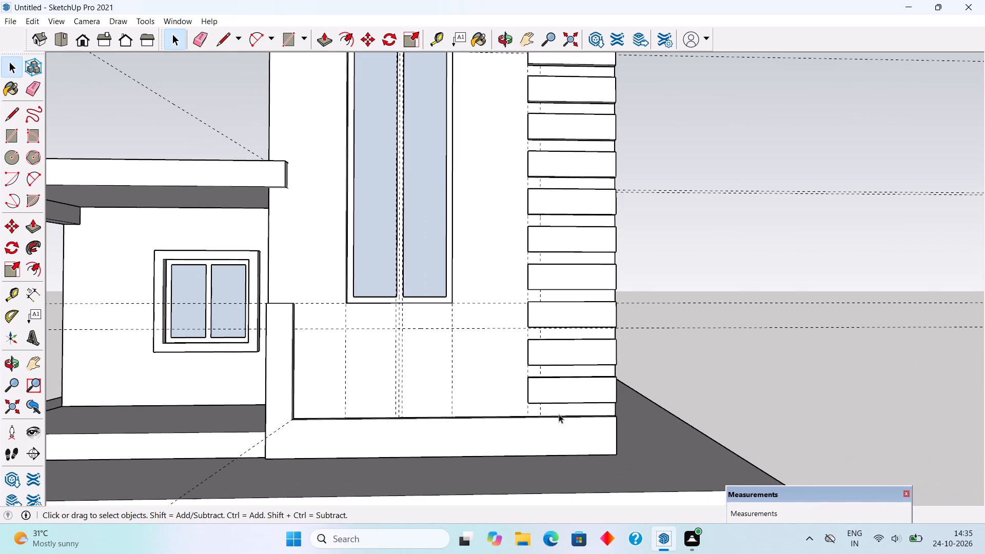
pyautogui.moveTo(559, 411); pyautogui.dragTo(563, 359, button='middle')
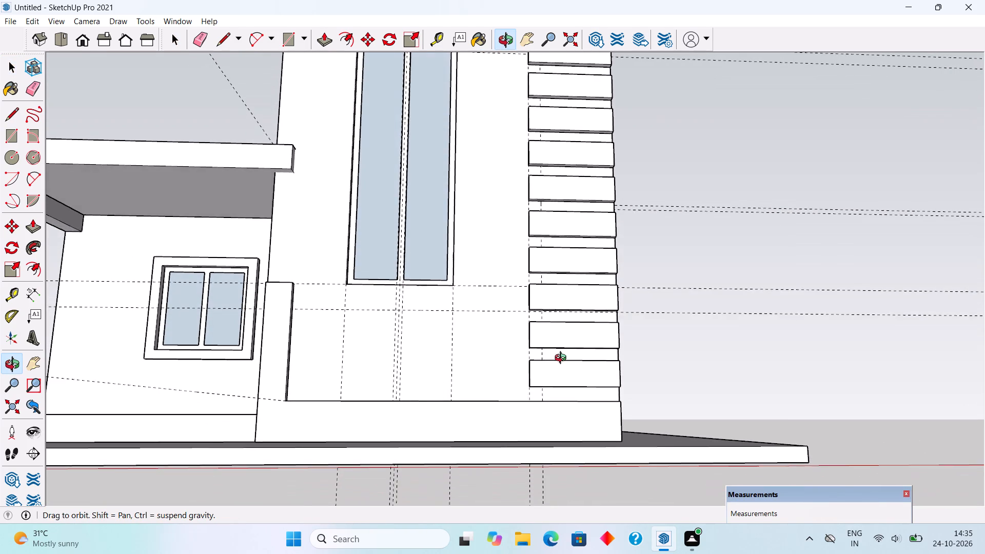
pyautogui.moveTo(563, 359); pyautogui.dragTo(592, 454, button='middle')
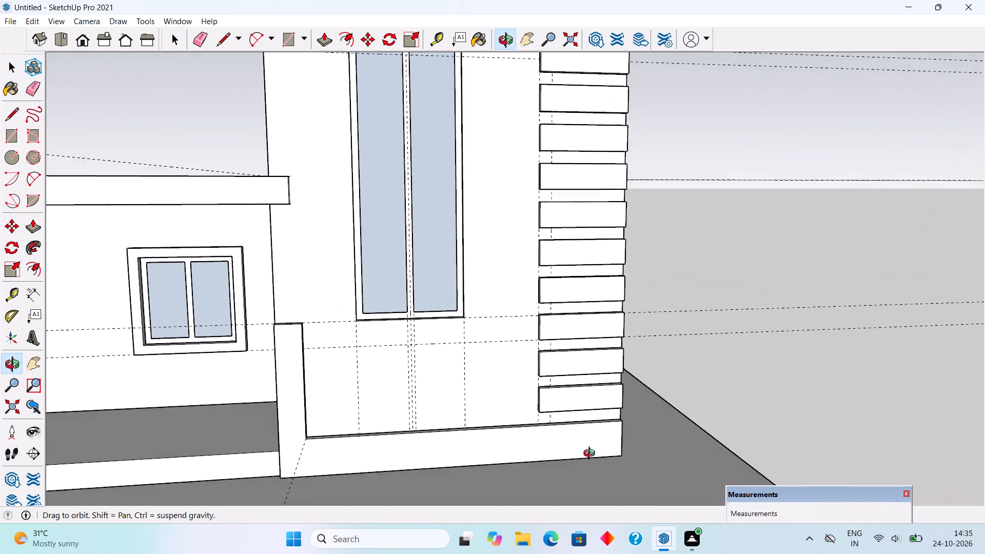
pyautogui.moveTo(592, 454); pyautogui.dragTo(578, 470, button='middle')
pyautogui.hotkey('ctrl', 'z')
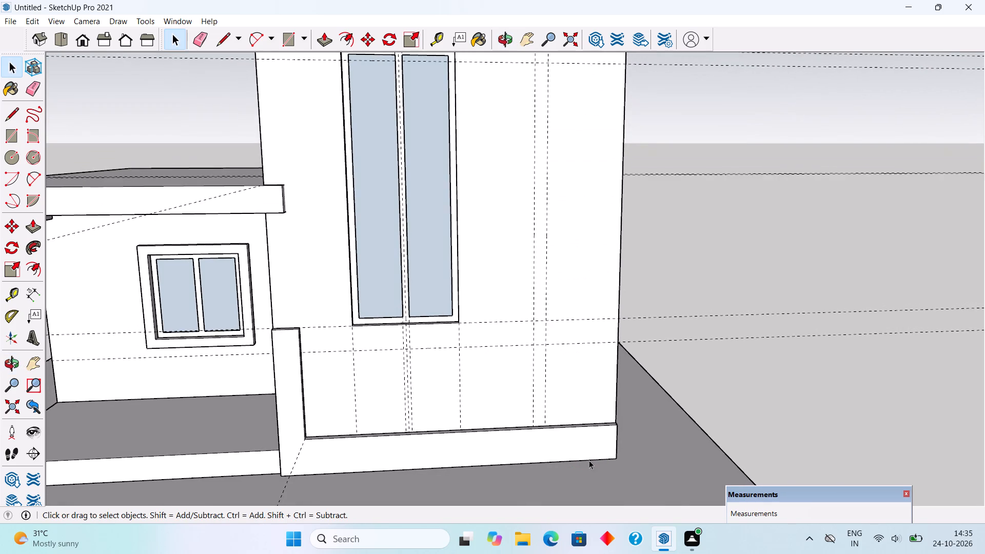
# Copy the block straight down about 17'11" to just above the base band, dividing the distance into 13 equal copies.
pyautogui.scroll(-5, 588, 454)
pyautogui.scroll(1, 585, 145)
pyautogui.click(585, 145)
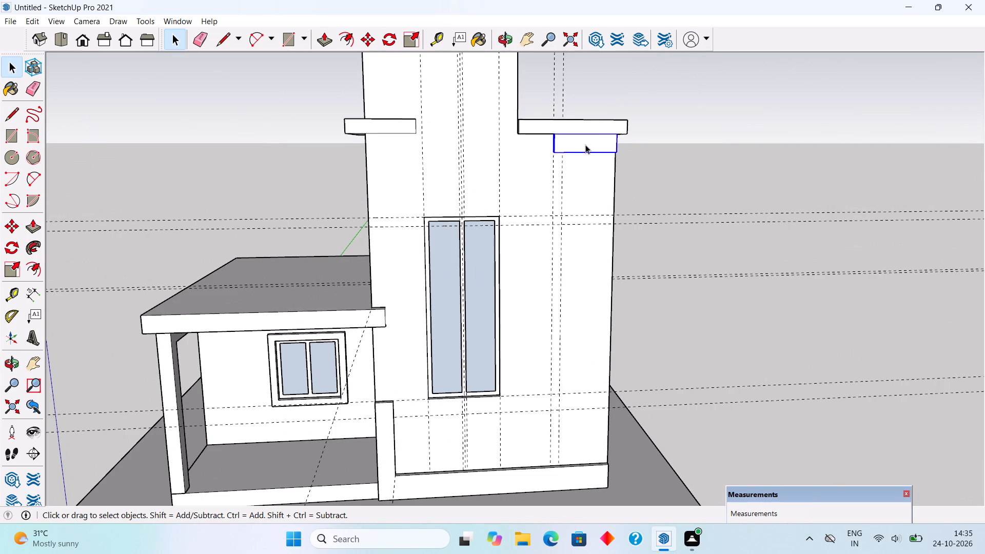
pyautogui.press('m')
pyautogui.click(585, 145)
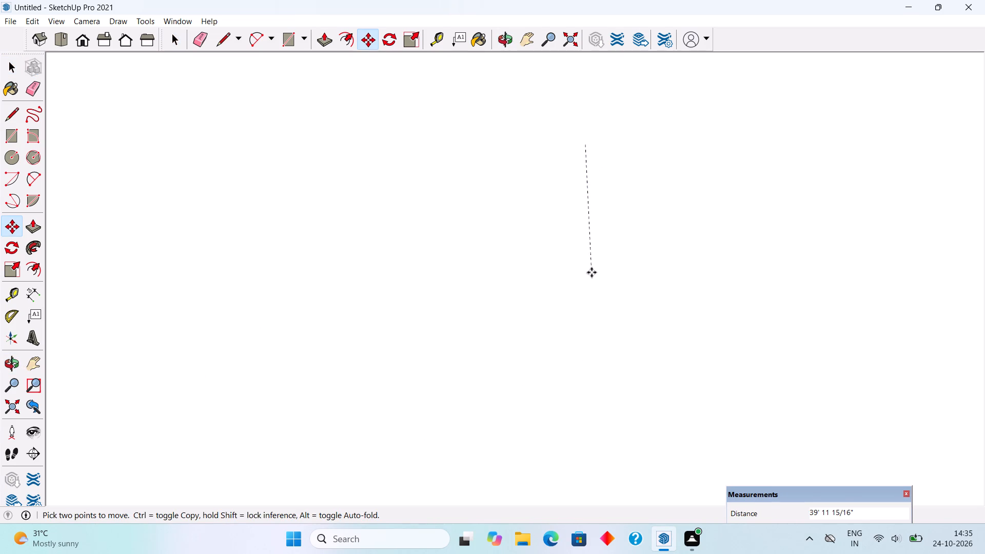
pyautogui.scroll(-4, 592, 273)
pyautogui.scroll(-3, 503, 320)
pyautogui.scroll(-5, 616, 291)
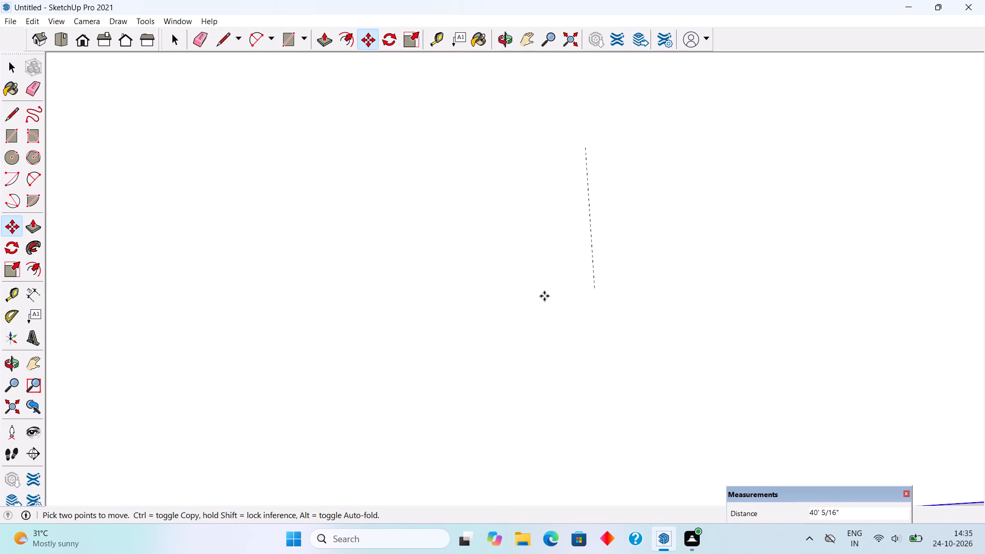
pyautogui.scroll(-15, 570, 316)
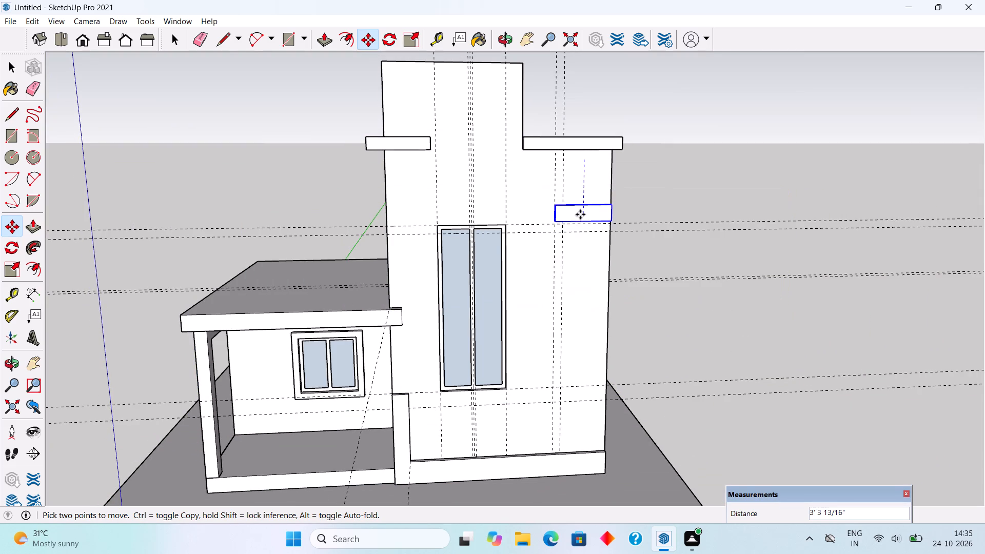
pyautogui.scroll(3, 586, 430)
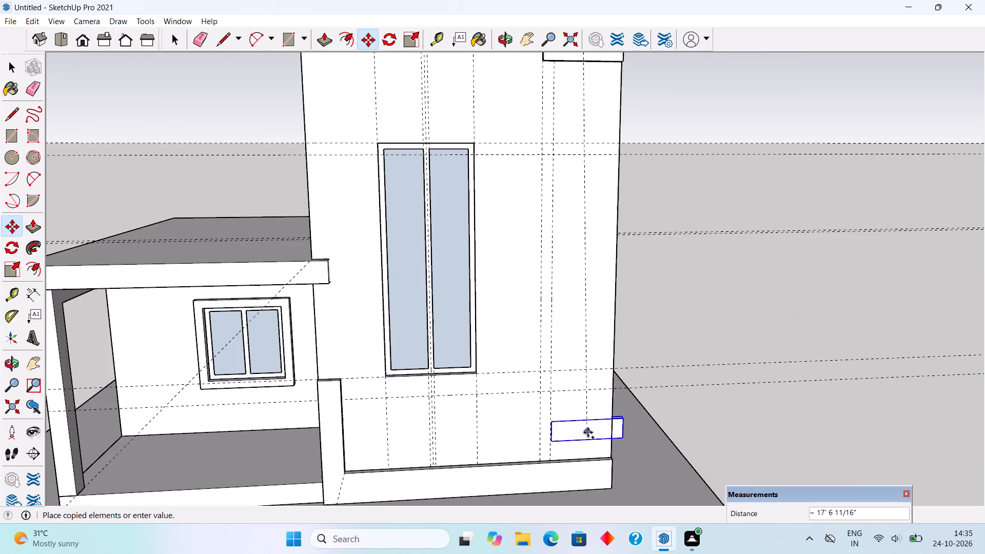
pyautogui.scroll(3, 581, 441)
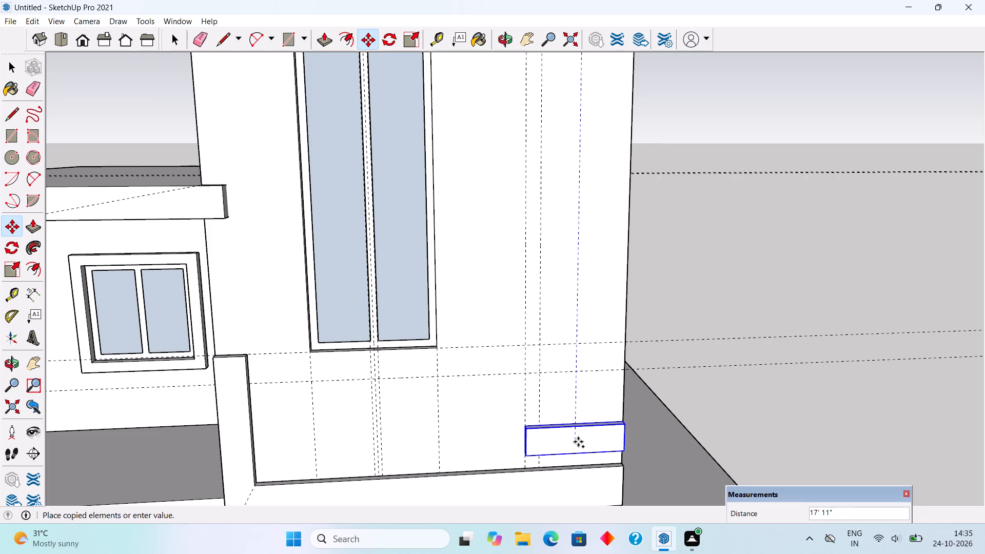
pyautogui.click(578, 442)
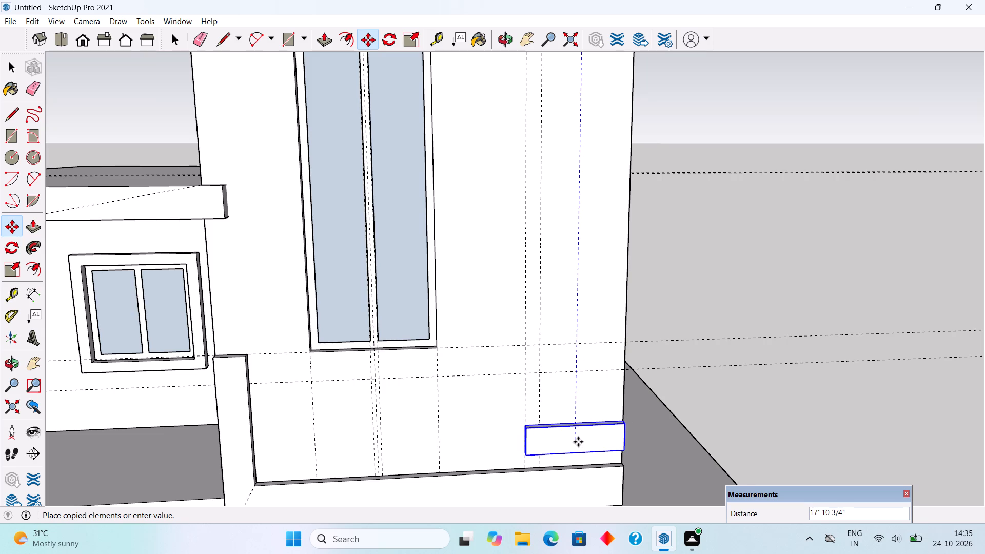
pyautogui.press('/')
pyautogui.write('13')
pyautogui.press('Return')
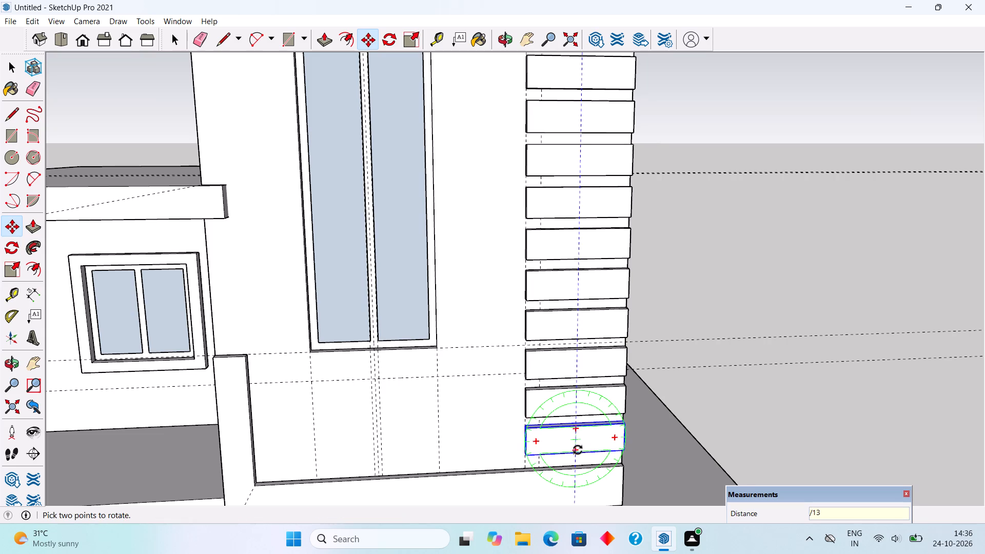
pyautogui.press('space')
pyautogui.moveTo(580, 461); pyautogui.dragTo(564, 248, button='middle')
pyautogui.scroll(5, 561, 371)
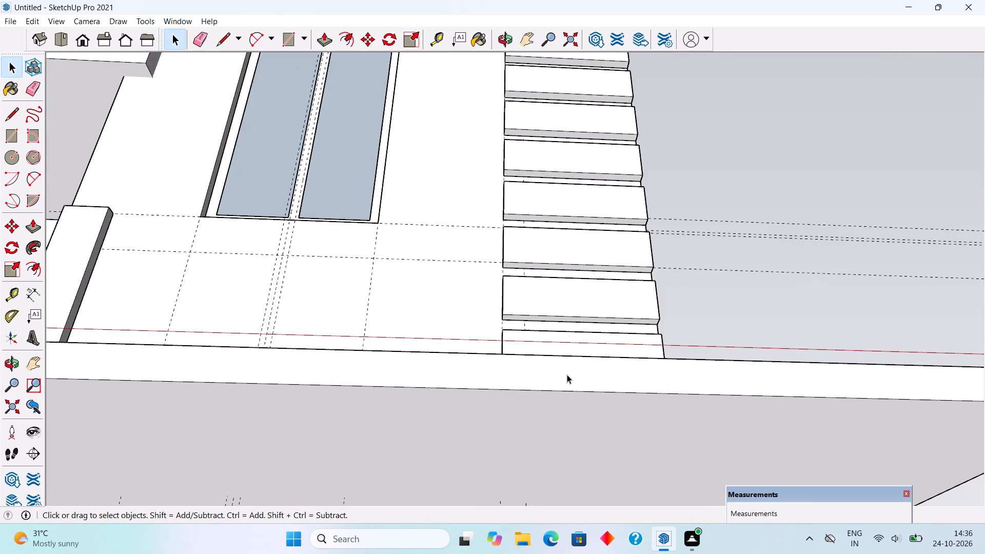
# Extend the lowest block of the stairwell's front wall column down 7 1/4" to meet the base band.
pyautogui.moveTo(569, 340); pyautogui.dragTo(577, 411, button='middle')
pyautogui.scroll(7, 576, 446)
pyautogui.moveTo(586, 423); pyautogui.dragTo(583, 413, button='middle')
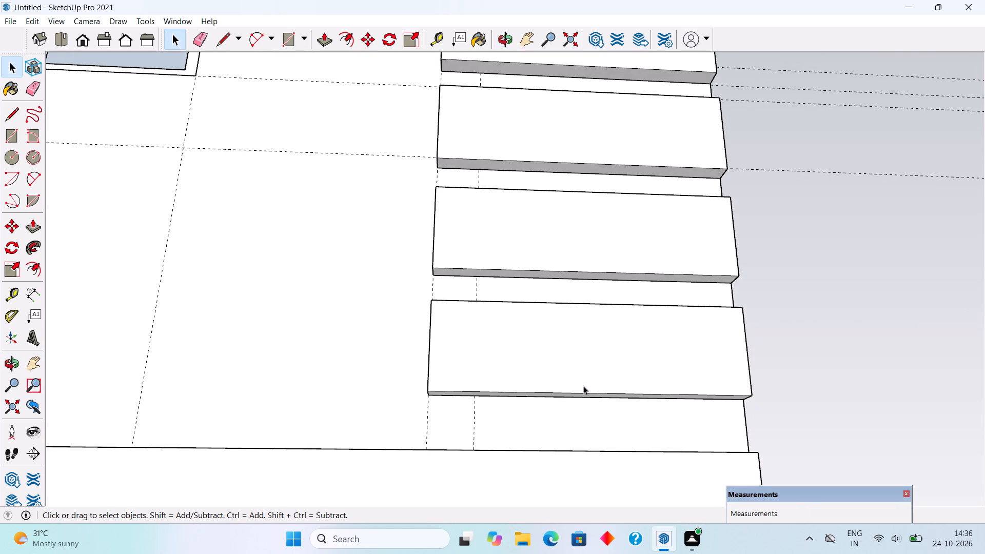
pyautogui.tripleClick(585, 381)
pyautogui.press('p')
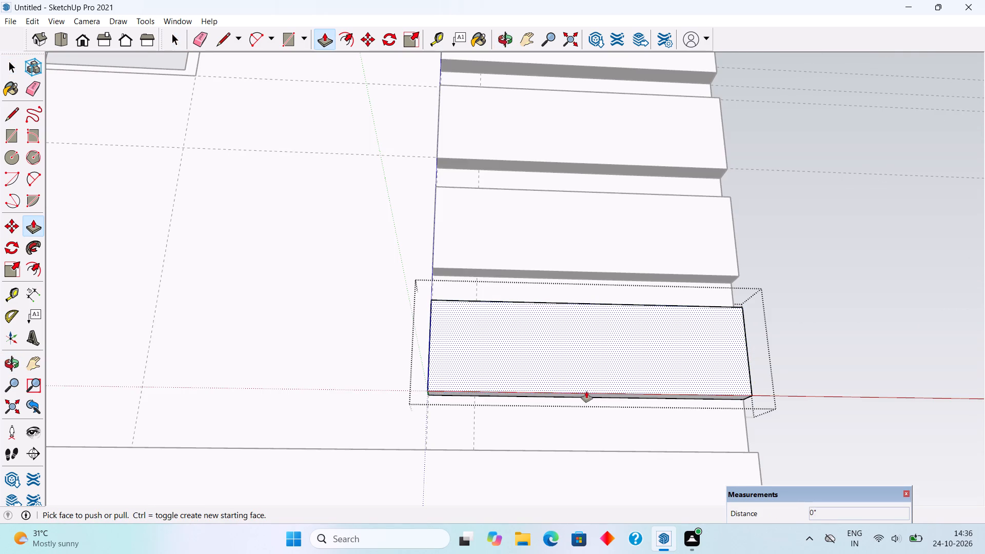
pyautogui.click(587, 395)
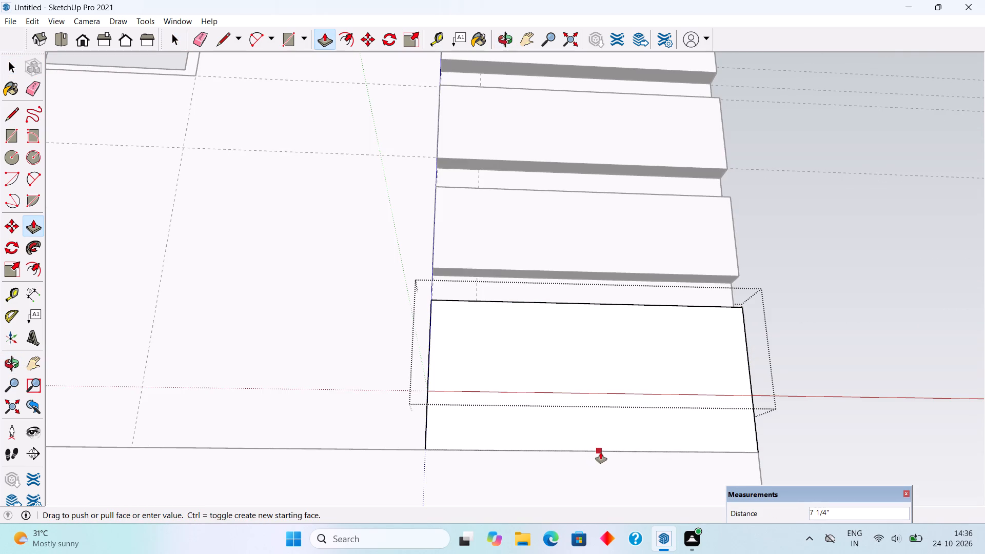
pyautogui.click(601, 452)
pyautogui.press('space')
pyautogui.click(833, 322)
# Widen the raised upper part of the stairwell's front wall about 1'11 7/8" to align with the block column's inner edge.
pyautogui.scroll(-7, 662, 275)
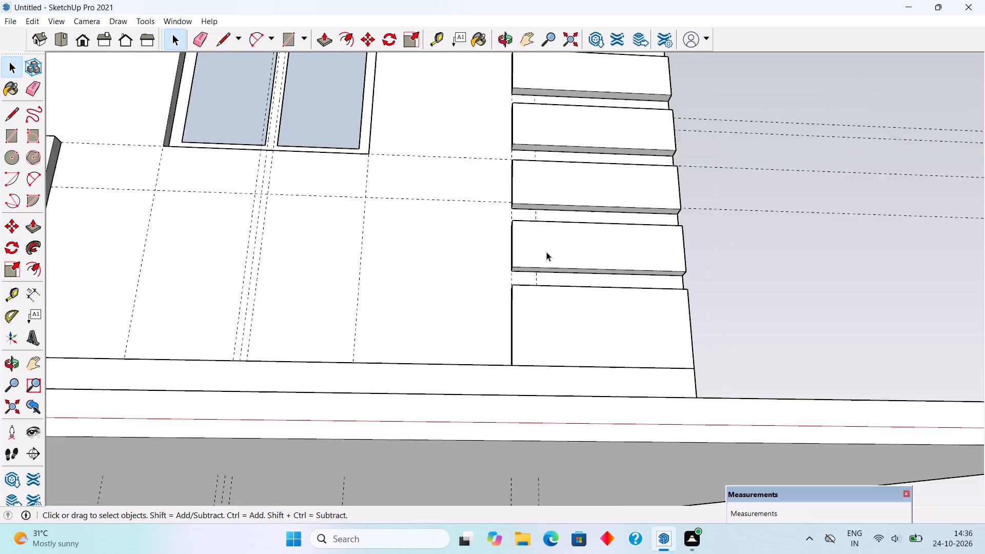
pyautogui.scroll(-7, 546, 252)
pyautogui.moveTo(522, 275); pyautogui.dragTo(525, 362, button='middle')
pyautogui.scroll(-7, 525, 359)
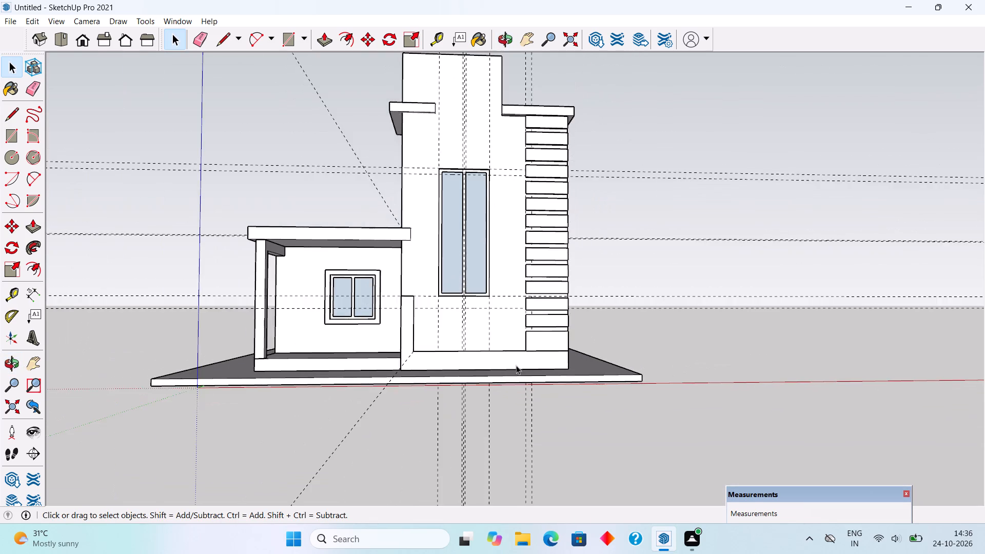
pyautogui.moveTo(513, 366); pyautogui.dragTo(513, 409, button='middle')
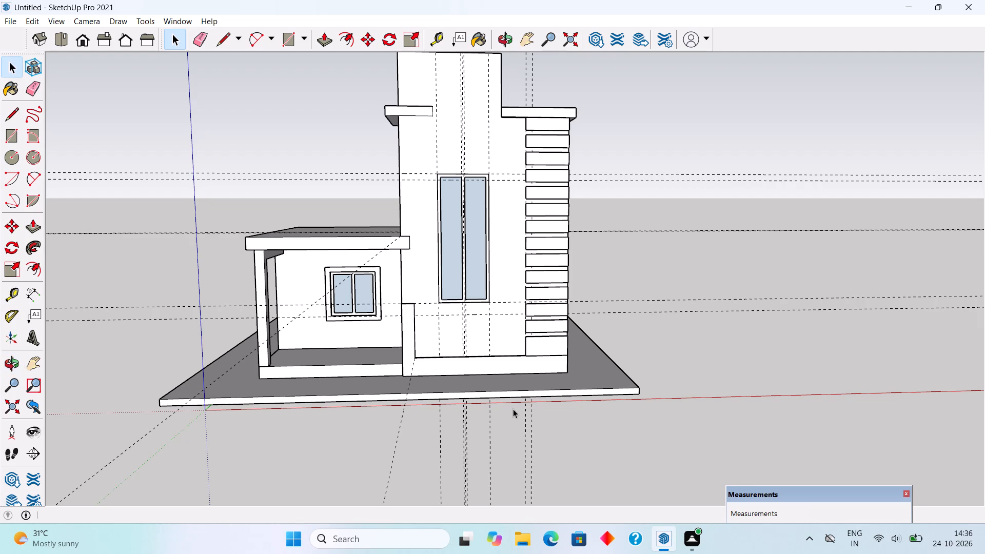
pyautogui.moveTo(483, 408); pyautogui.dragTo(328, 501, button='middle')
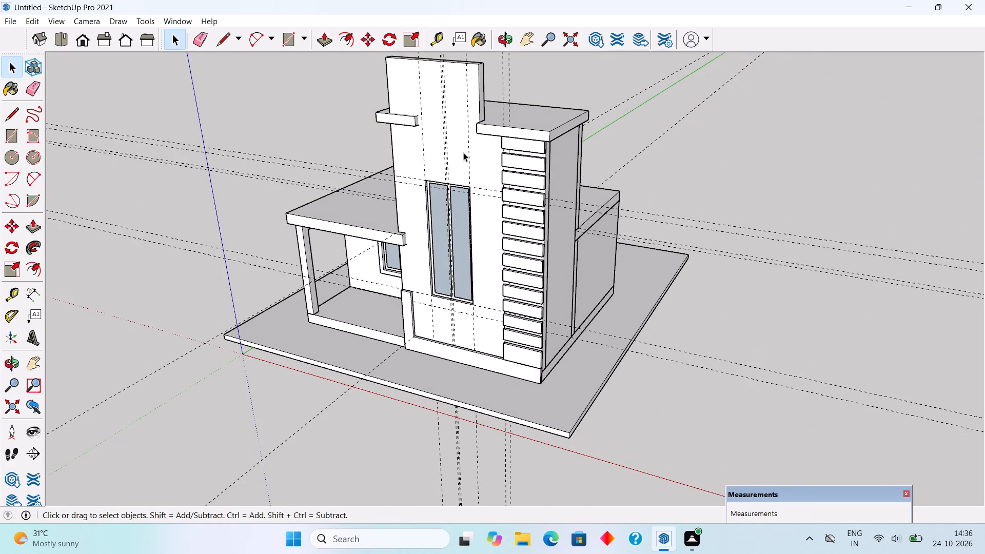
pyautogui.scroll(7, 462, 150)
pyautogui.scroll(-4, 461, 152)
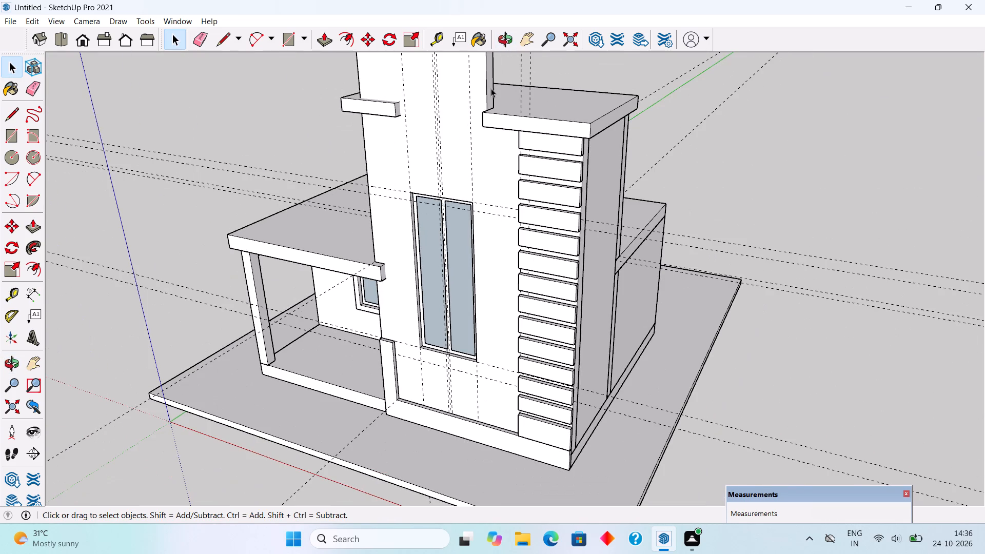
pyautogui.tripleClick(491, 88)
pyautogui.press('p')
pyautogui.click(491, 88)
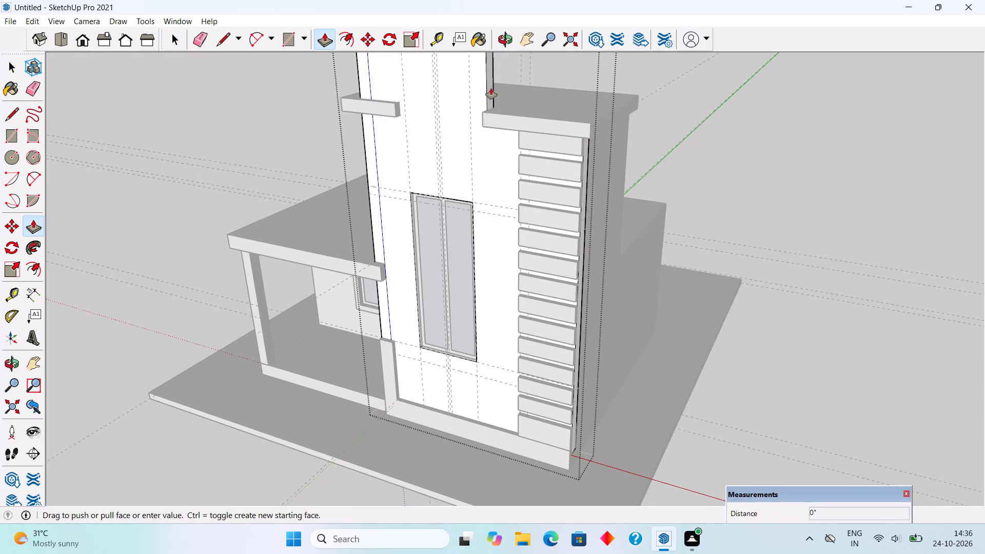
pyautogui.click(518, 135)
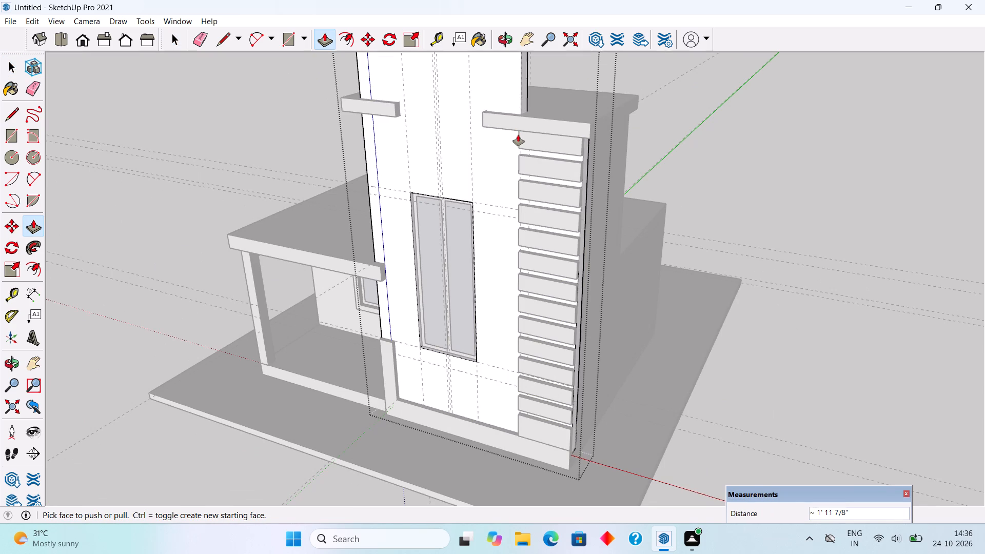
pyautogui.press('space')
pyautogui.click(758, 166)
# Extend the stairwell's roof slab 1' outward on the side facing the porch roof.
pyautogui.scroll(-5, 572, 211)
pyautogui.moveTo(365, 259); pyautogui.dragTo(555, 157, button='middle')
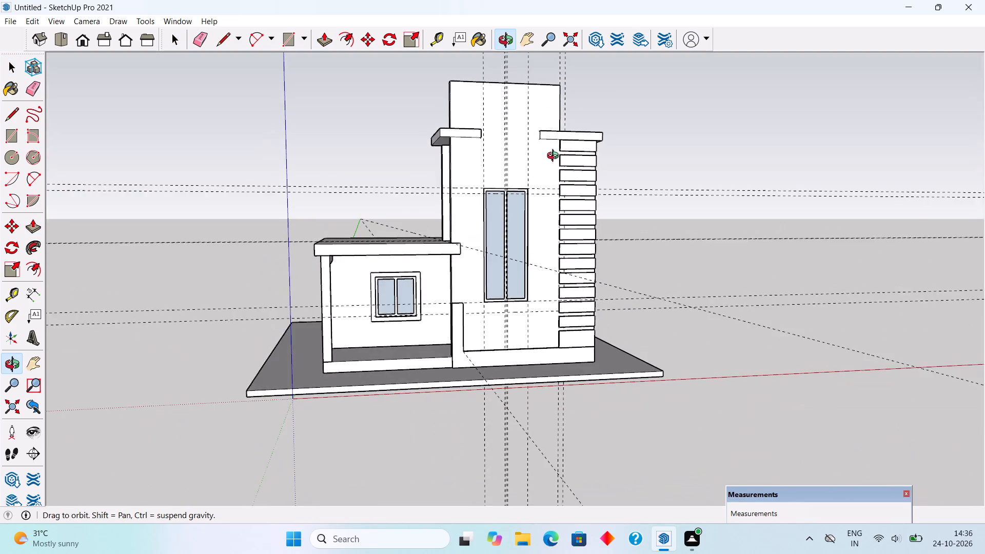
pyautogui.moveTo(555, 157); pyautogui.dragTo(506, 187, button='middle')
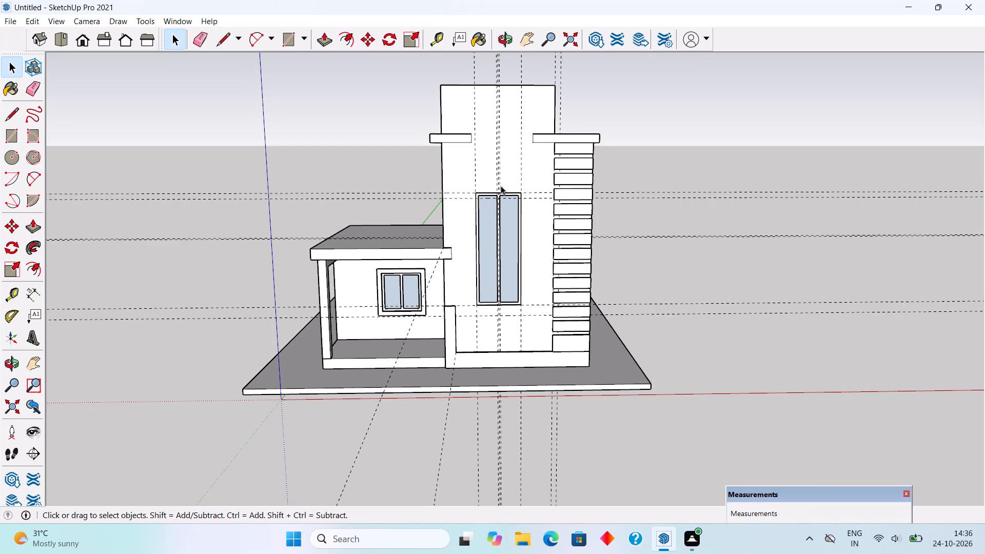
pyautogui.moveTo(493, 181); pyautogui.dragTo(618, 156, button='middle')
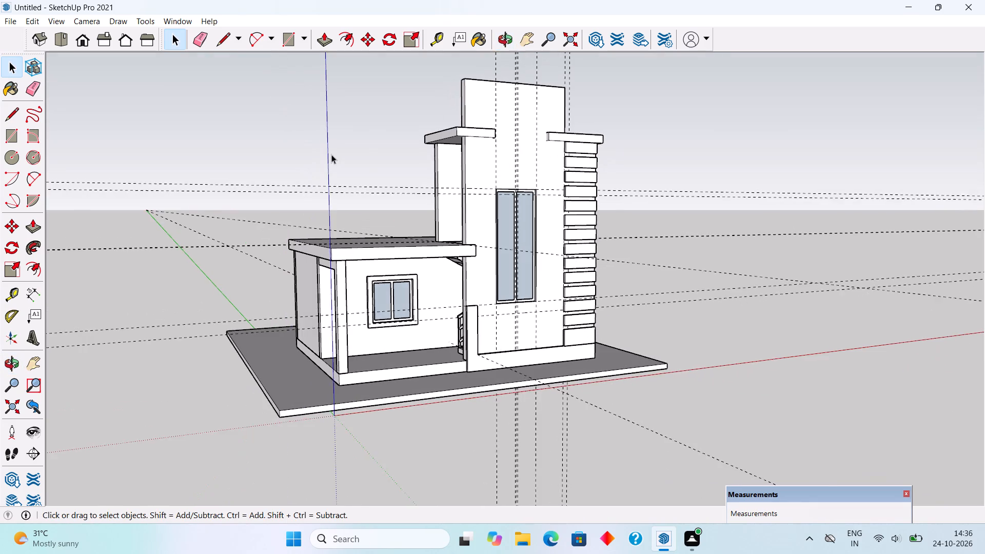
pyautogui.scroll(5, 330, 154)
pyautogui.scroll(3, 503, 133)
pyautogui.tripleClick(508, 124)
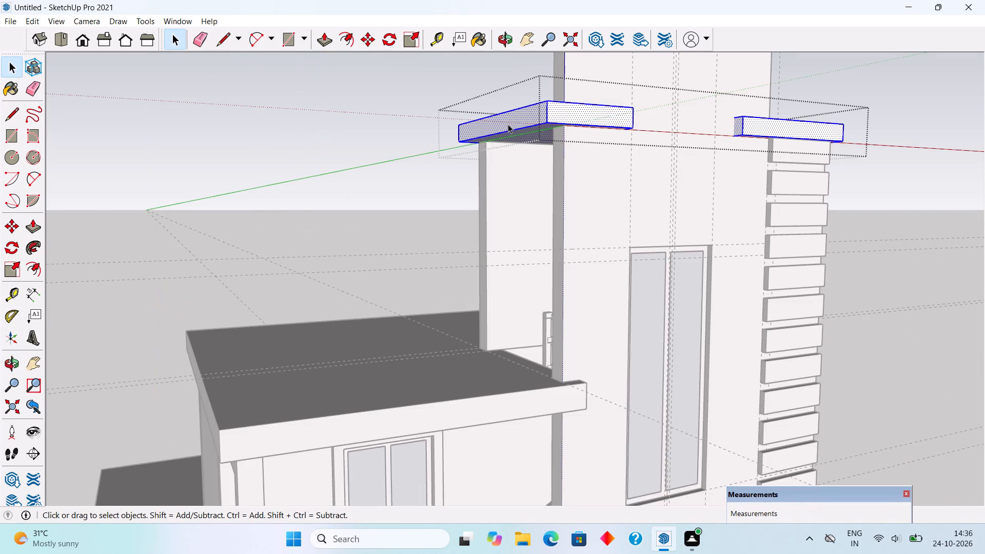
pyautogui.press('p')
pyautogui.click(508, 124)
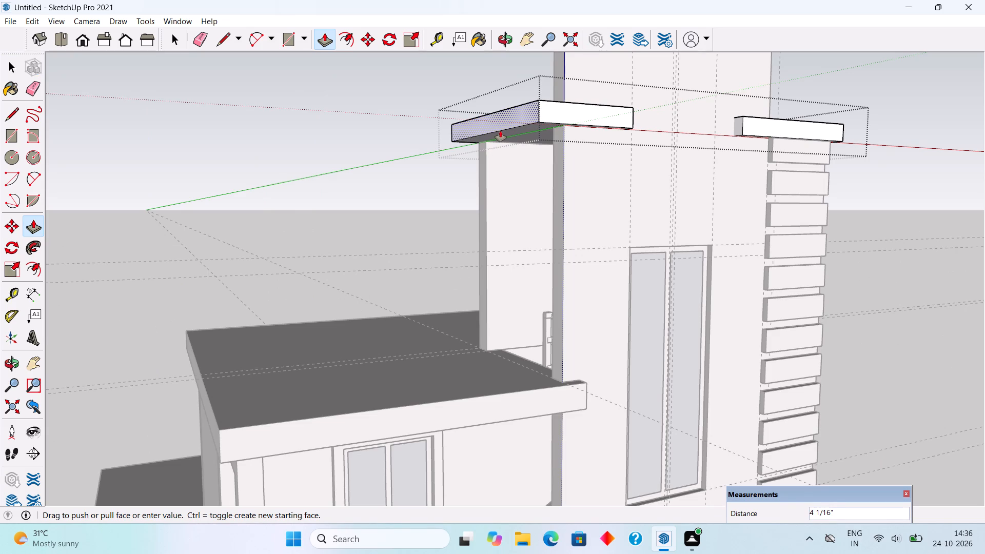
pyautogui.write("1'")
pyautogui.press('Return')
pyautogui.press('space')
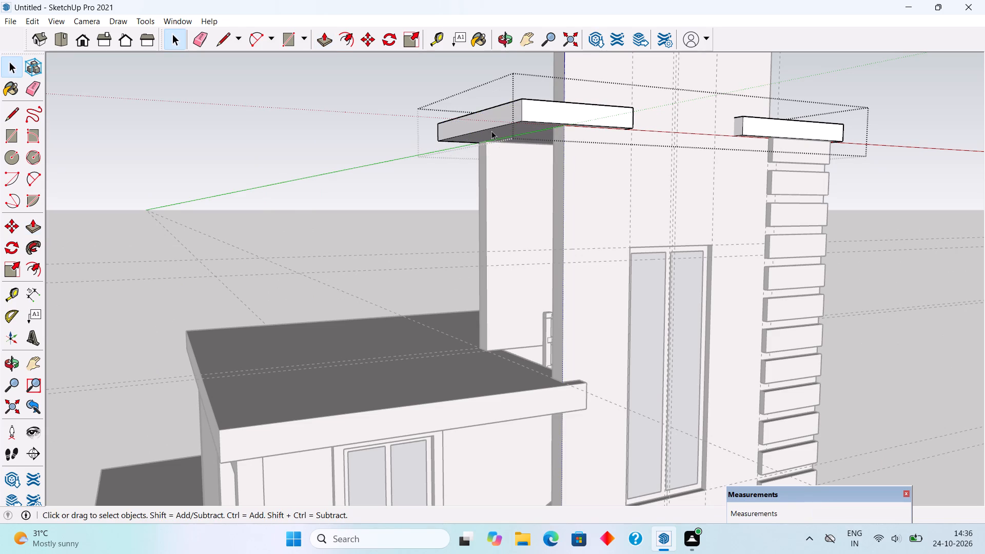
pyautogui.click(411, 214)
# Add guide lines on the porch roof, one along the stairwell wall's front face and one 9" inward from it.
pyautogui.scroll(-5, 420, 210)
pyautogui.moveTo(594, 276); pyautogui.dragTo(452, 319, button='middle')
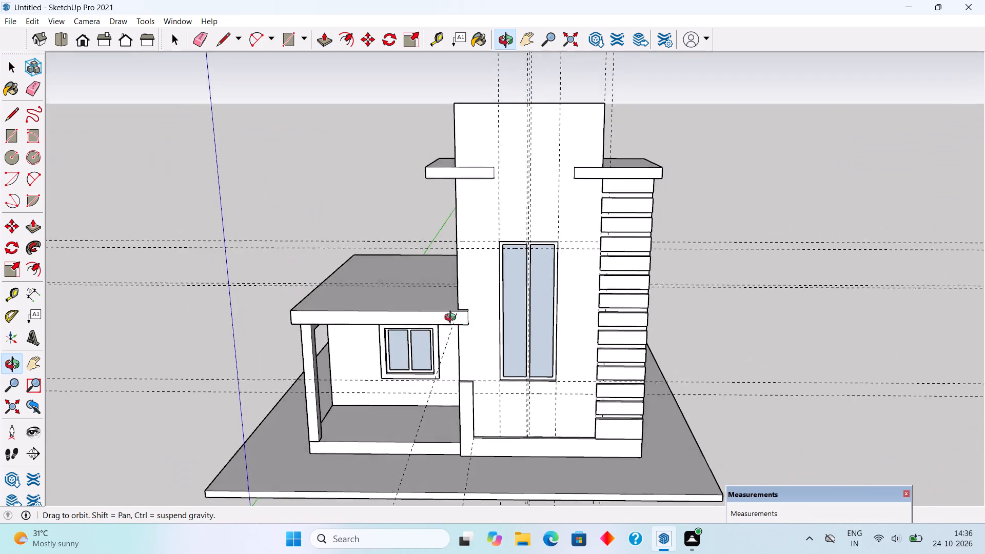
pyautogui.moveTo(452, 319); pyautogui.dragTo(465, 346, button='middle')
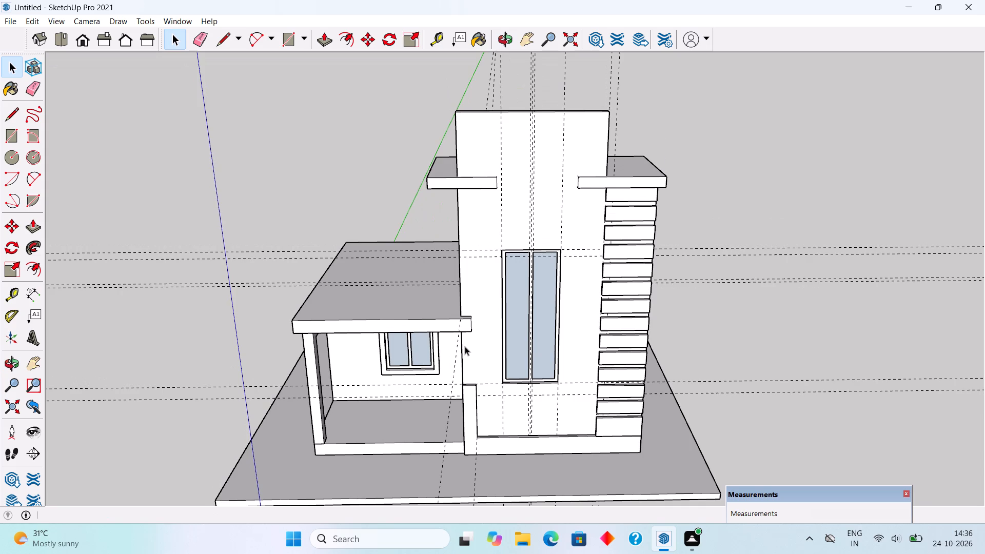
pyautogui.moveTo(319, 311); pyautogui.dragTo(671, 454, button='middle')
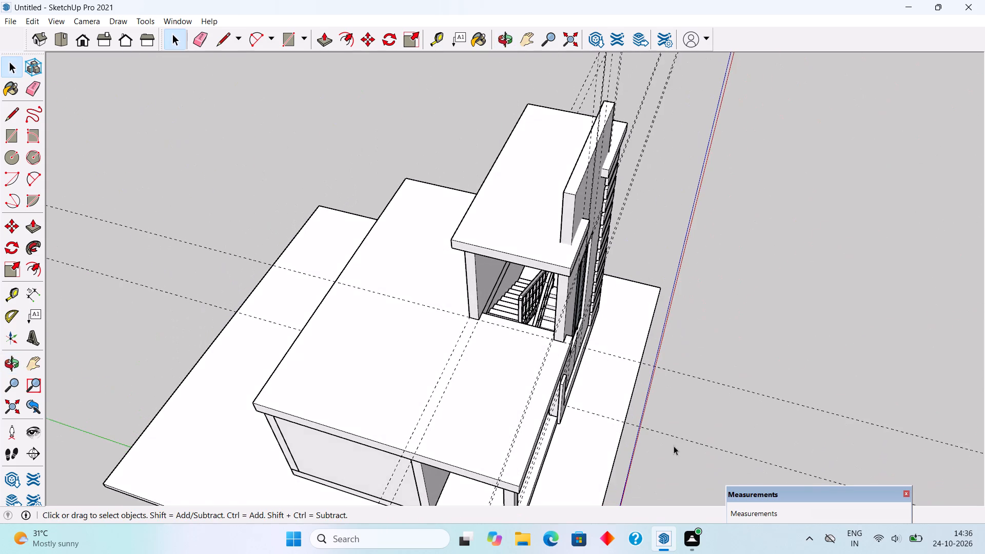
pyautogui.scroll(4, 556, 343)
pyautogui.scroll(5, 602, 323)
pyautogui.scroll(1, 557, 338)
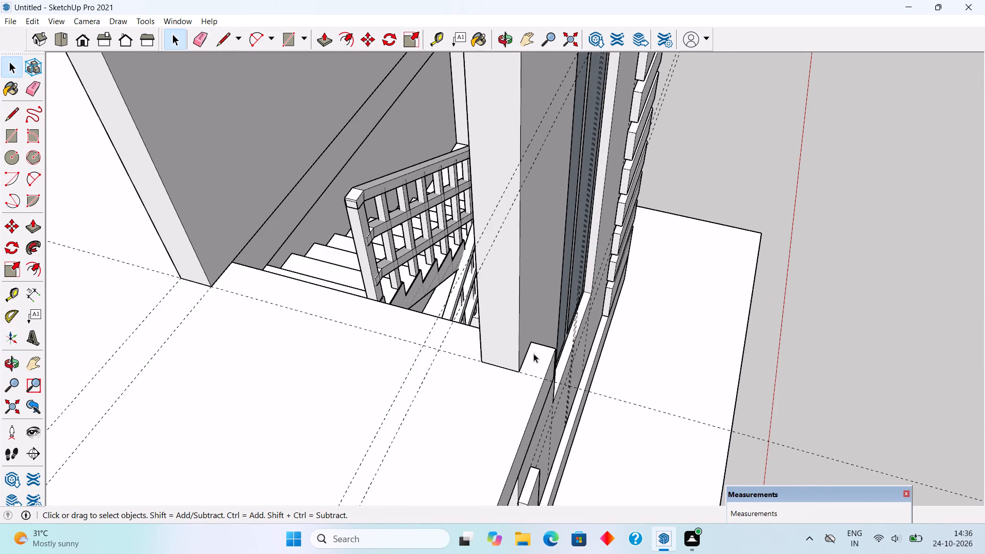
pyautogui.scroll(2, 534, 353)
pyautogui.press('t')
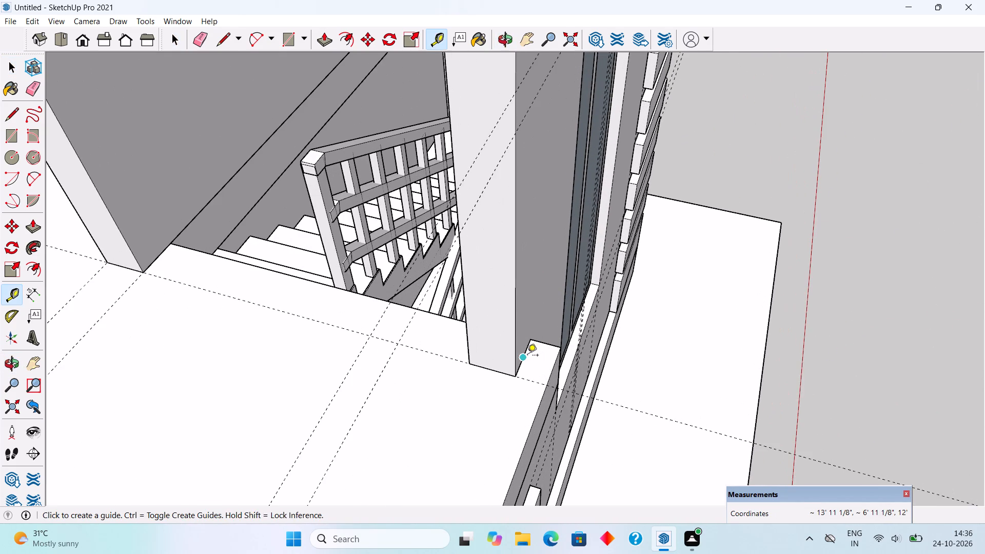
pyautogui.doubleClick(527, 356)
pyautogui.scroll(-5, 527, 356)
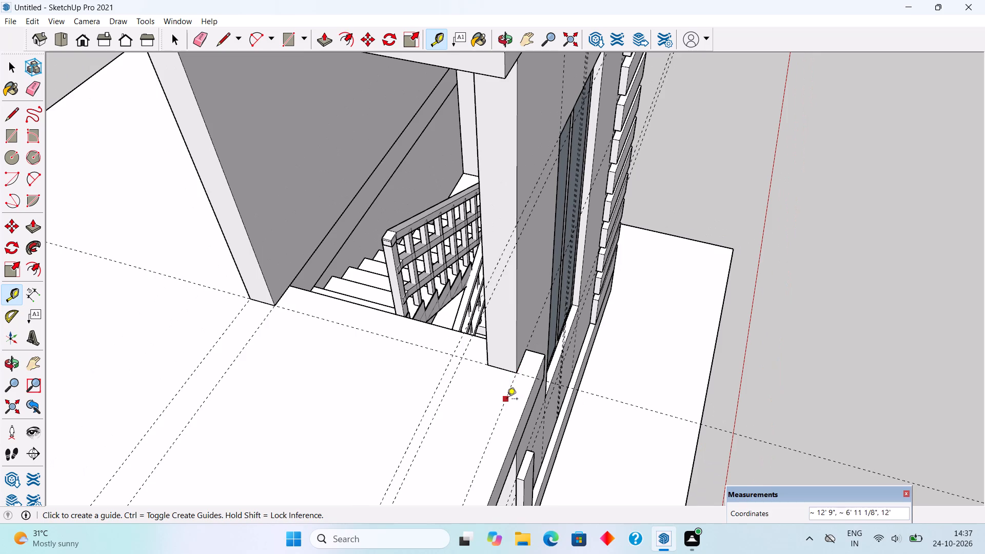
pyautogui.click(506, 398)
pyautogui.click(487, 367)
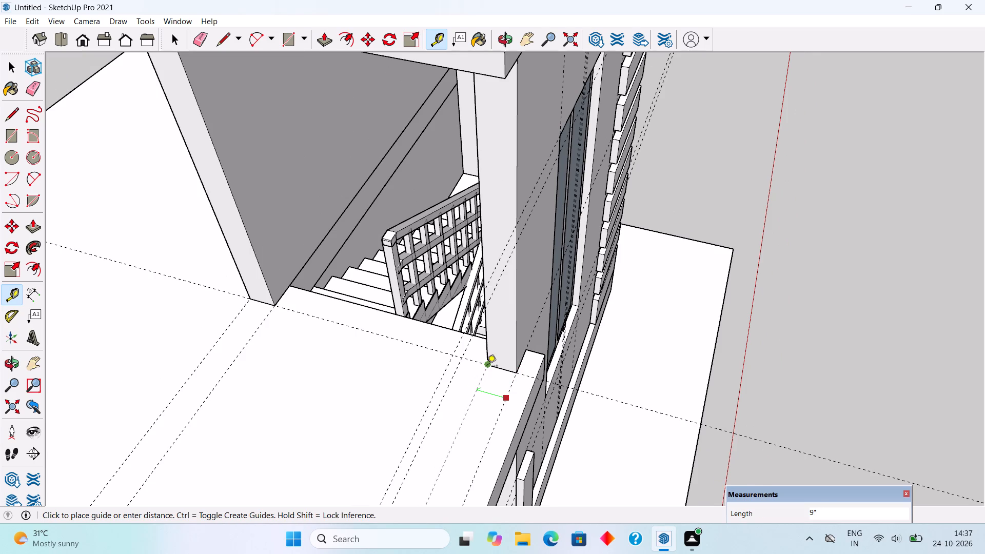
pyautogui.press('space')
# Draw a strip about 12' 3/8" by 9" between the guides along the porch roof's front, ending at the stairwell wall.
pyautogui.scroll(-5, 851, 311)
pyautogui.scroll(-4, 804, 316)
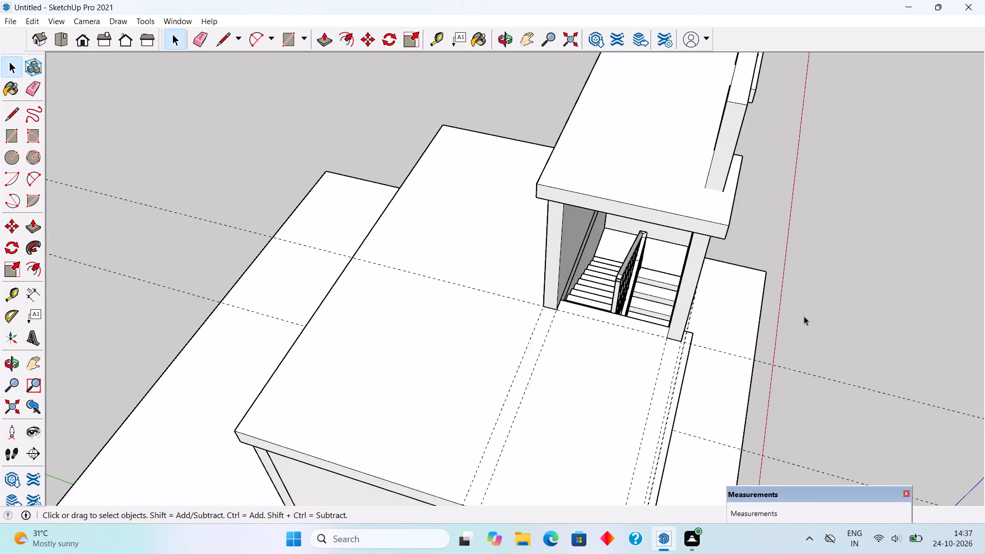
pyautogui.moveTo(796, 330); pyautogui.dragTo(499, 217, button='middle')
pyautogui.scroll(3, 162, 397)
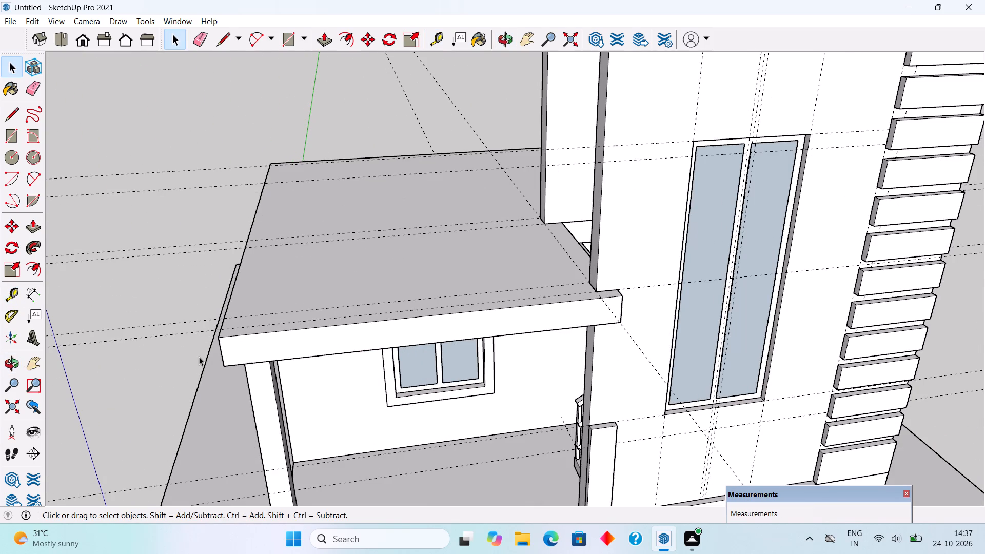
pyautogui.moveTo(200, 356); pyautogui.dragTo(172, 425, button='middle')
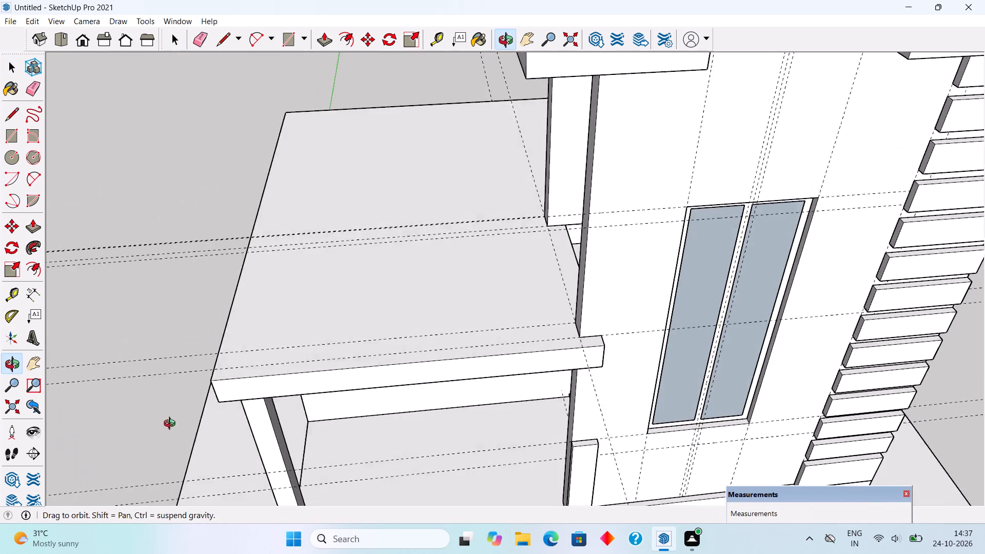
pyautogui.moveTo(172, 425); pyautogui.dragTo(170, 437, button='middle')
pyautogui.press('r')
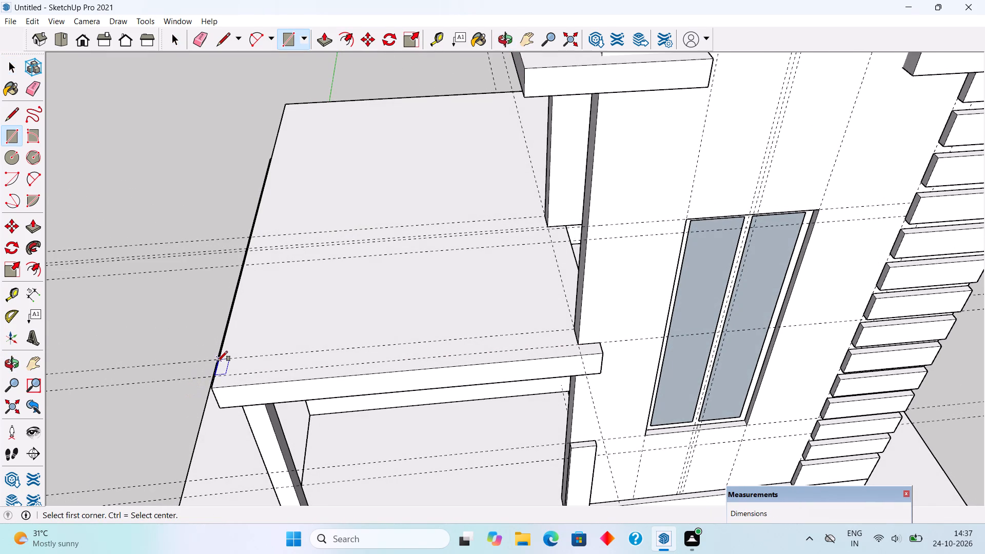
pyautogui.click(218, 361)
pyautogui.click(577, 344)
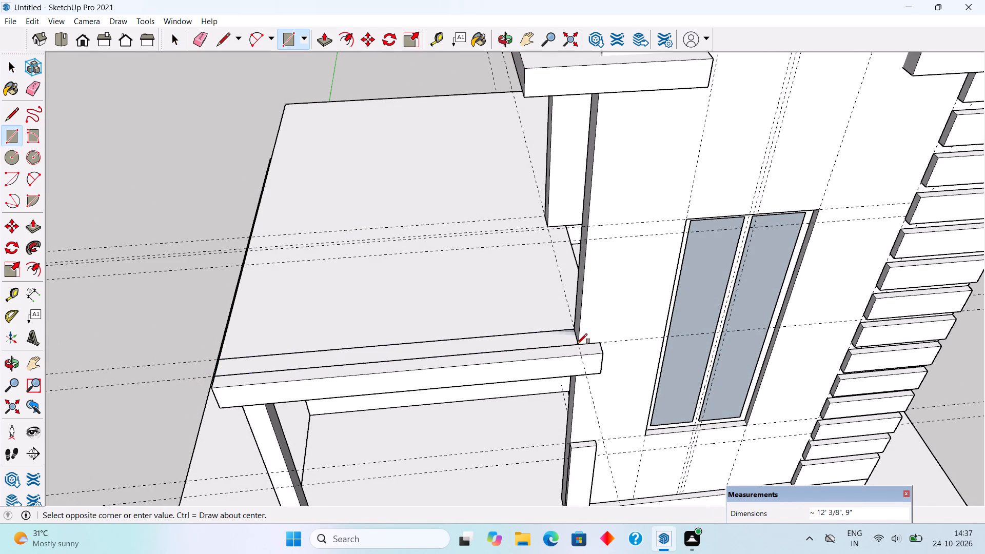
# Raise the strip on the porch roof 2' to form a parapet and make it a group.
pyautogui.press('p')
pyautogui.click(572, 337)
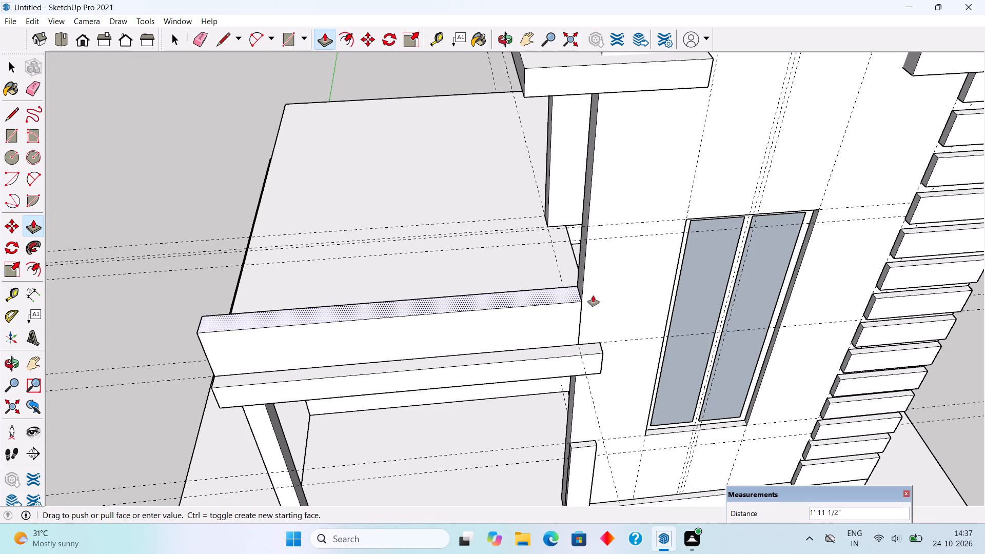
pyautogui.write("2'")
pyautogui.press('Return')
pyautogui.press('space')
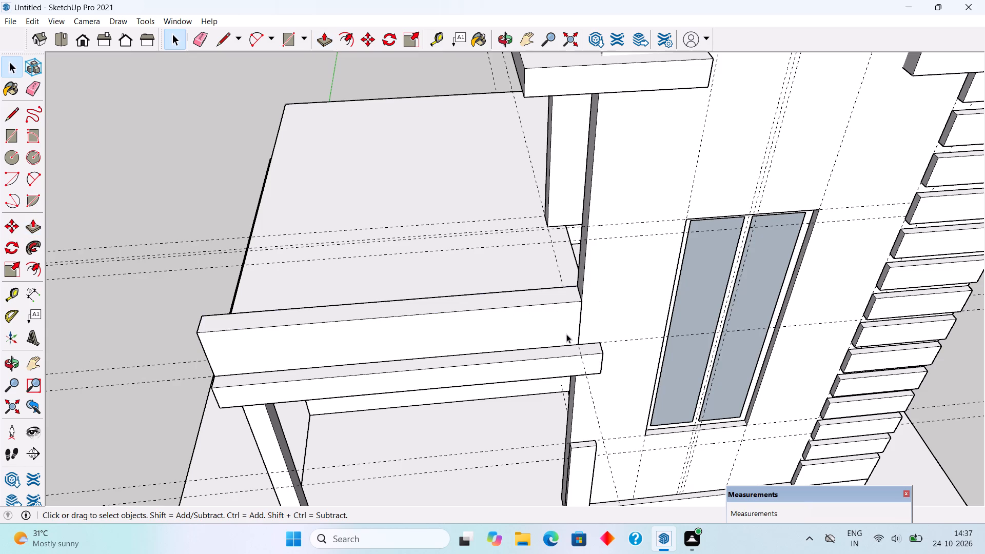
pyautogui.tripleClick(551, 330)
pyautogui.rightClick(551, 330)
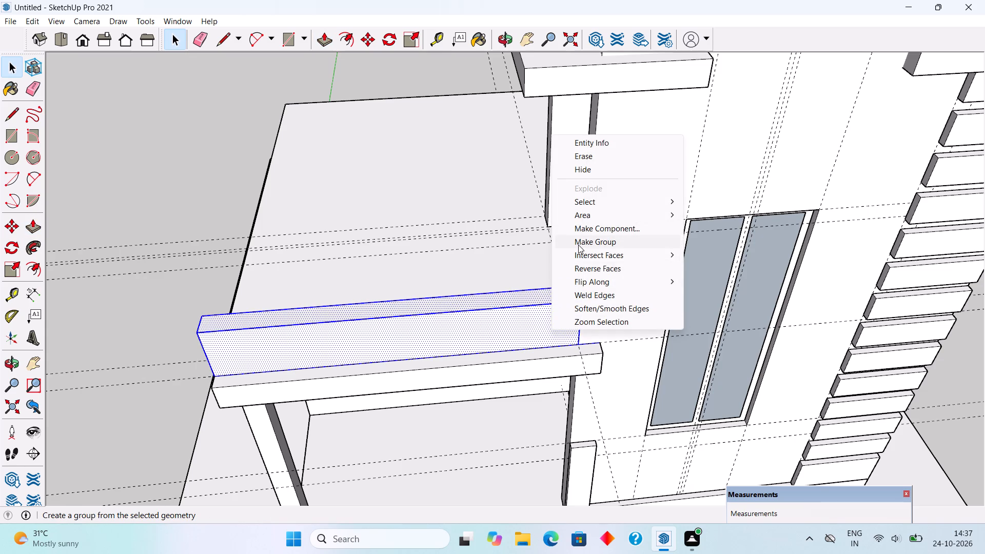
pyautogui.click(578, 245)
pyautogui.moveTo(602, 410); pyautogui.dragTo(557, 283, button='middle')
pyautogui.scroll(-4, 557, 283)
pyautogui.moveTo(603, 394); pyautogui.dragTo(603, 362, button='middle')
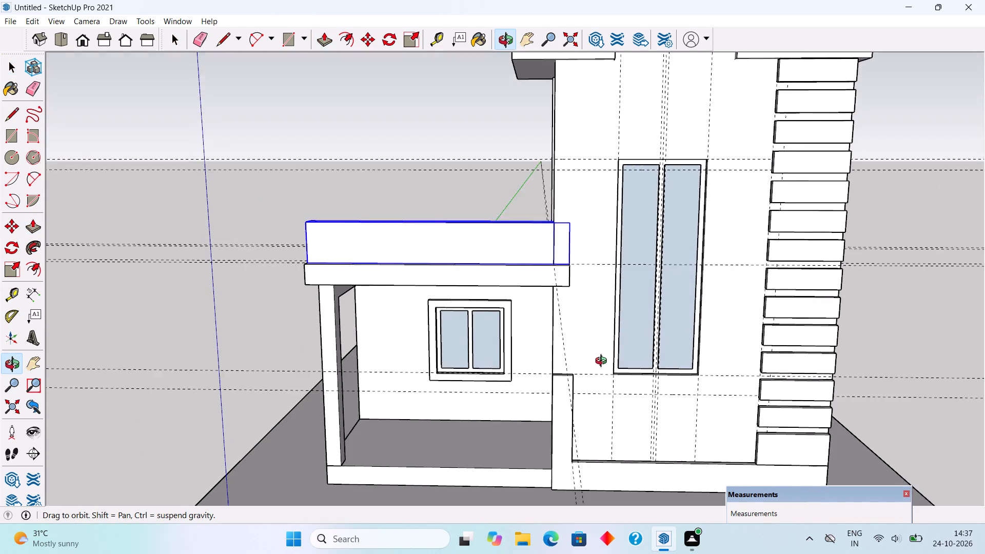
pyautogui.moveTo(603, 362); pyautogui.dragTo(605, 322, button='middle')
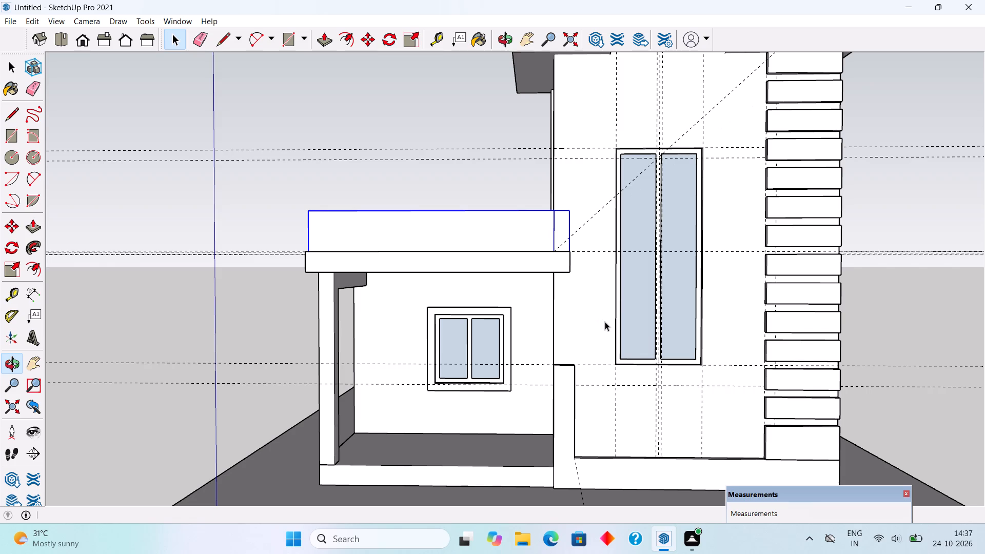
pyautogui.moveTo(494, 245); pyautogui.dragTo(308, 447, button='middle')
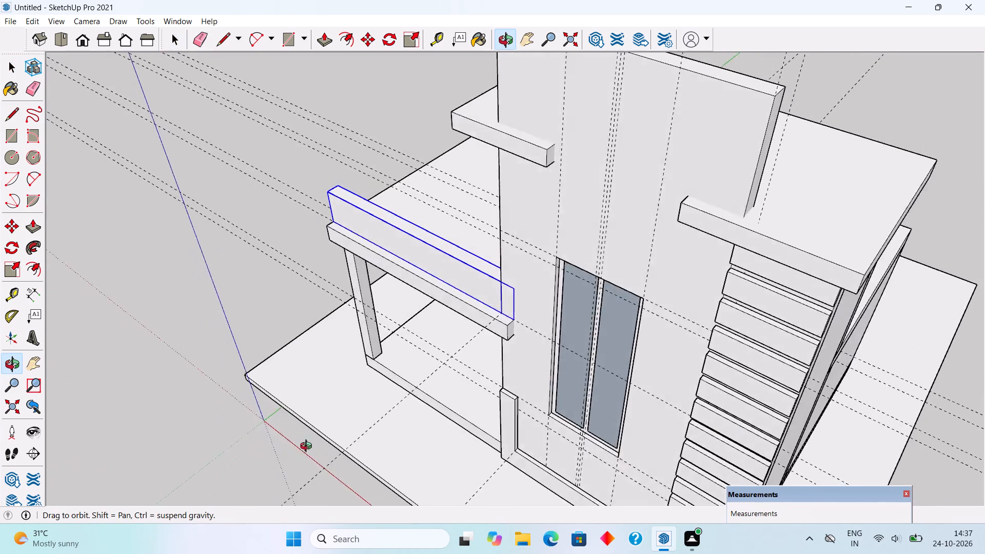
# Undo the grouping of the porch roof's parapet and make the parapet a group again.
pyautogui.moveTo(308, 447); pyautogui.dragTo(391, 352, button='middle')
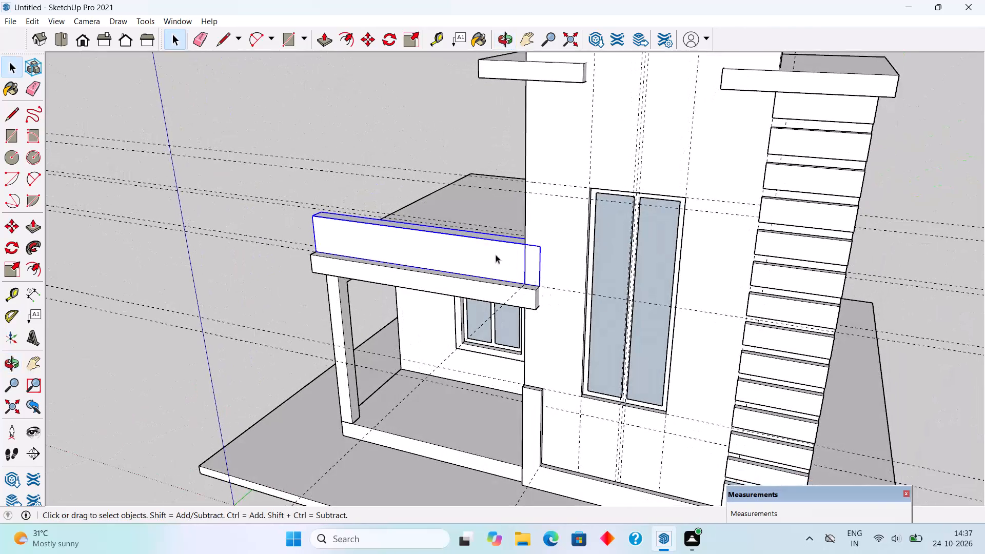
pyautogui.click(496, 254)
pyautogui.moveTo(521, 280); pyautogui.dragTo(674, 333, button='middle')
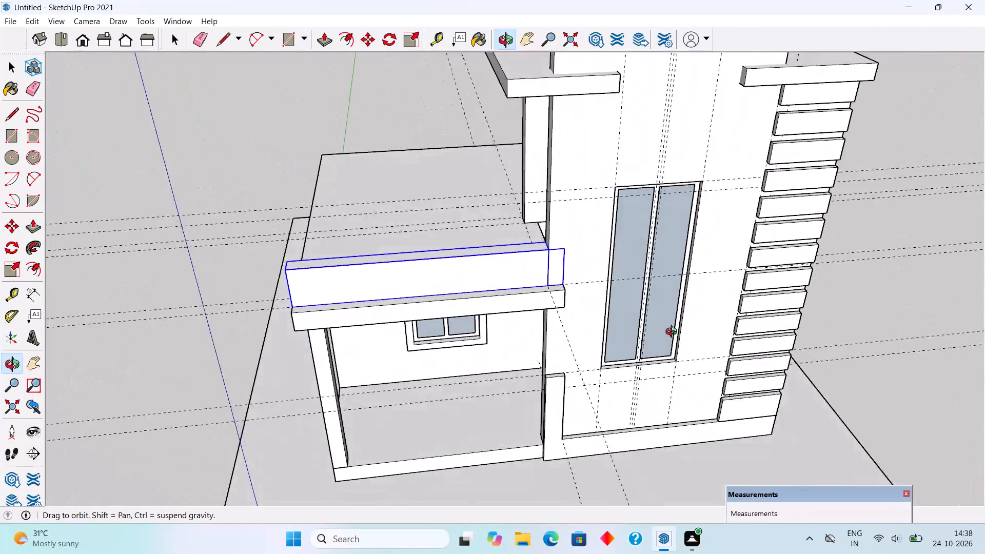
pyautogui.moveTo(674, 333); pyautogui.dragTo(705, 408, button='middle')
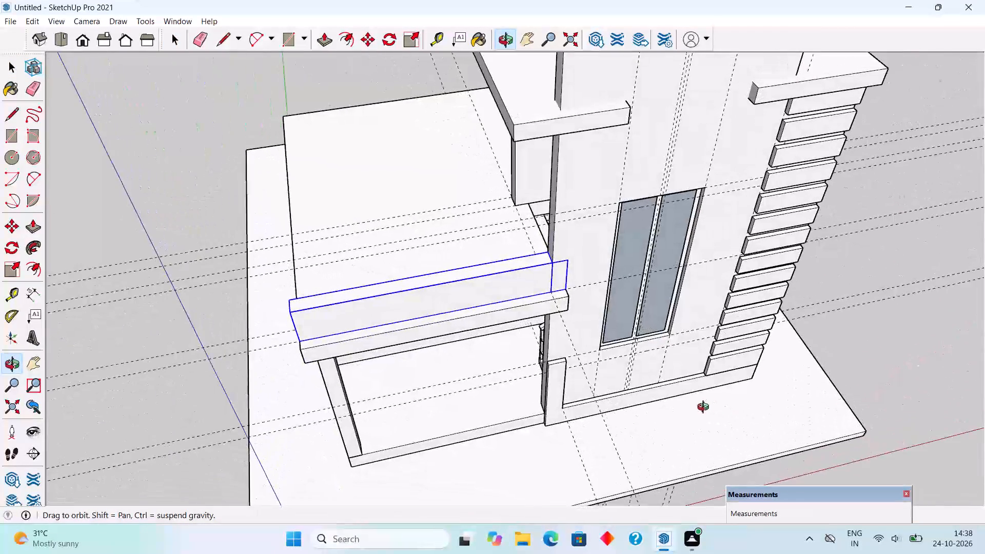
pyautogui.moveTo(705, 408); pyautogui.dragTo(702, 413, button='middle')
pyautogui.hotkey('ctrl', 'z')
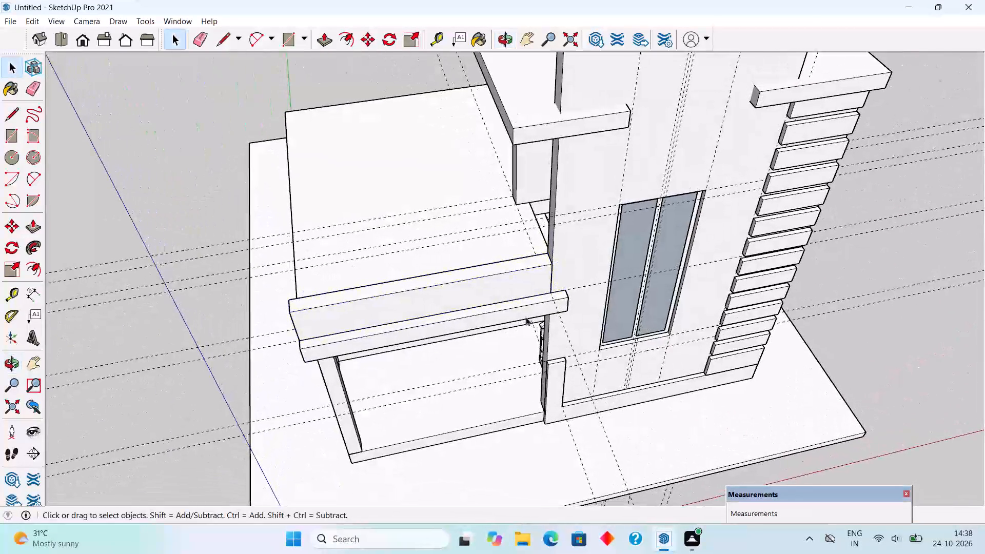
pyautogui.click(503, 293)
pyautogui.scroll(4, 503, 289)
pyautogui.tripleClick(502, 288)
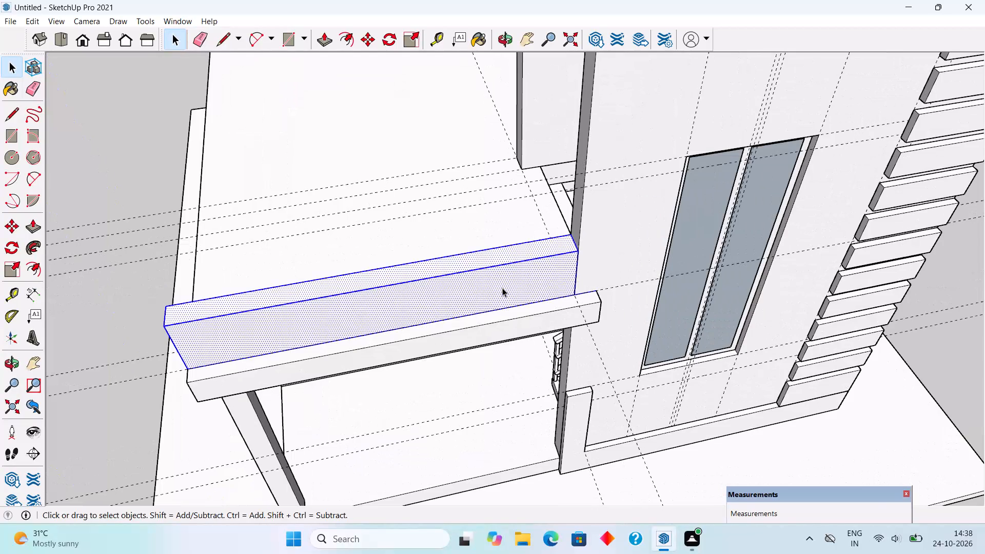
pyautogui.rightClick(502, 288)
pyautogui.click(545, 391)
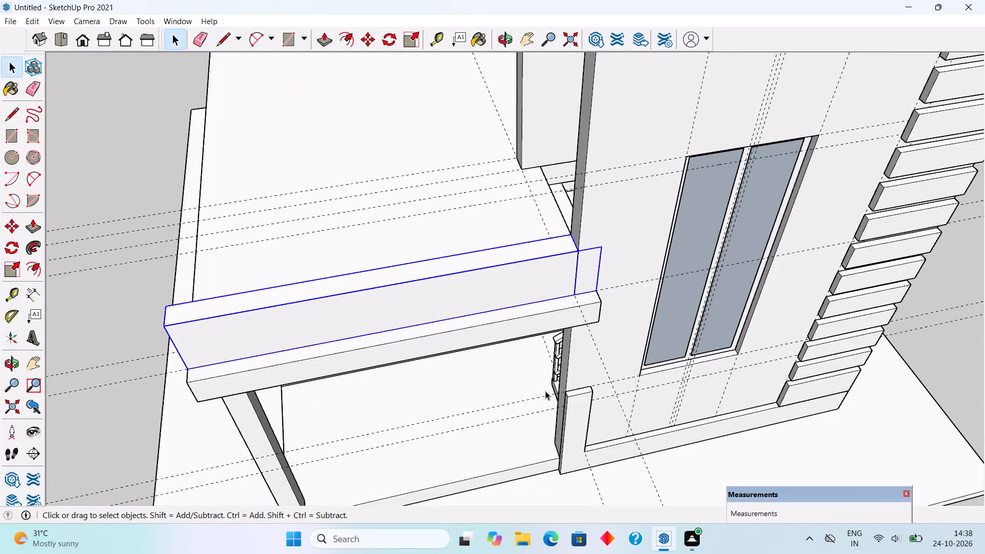
# Undo the parapet's new grouping and its 2' raise, back to the flat strip on the porch roof.
pyautogui.moveTo(496, 309); pyautogui.dragTo(971, 394, button='middle')
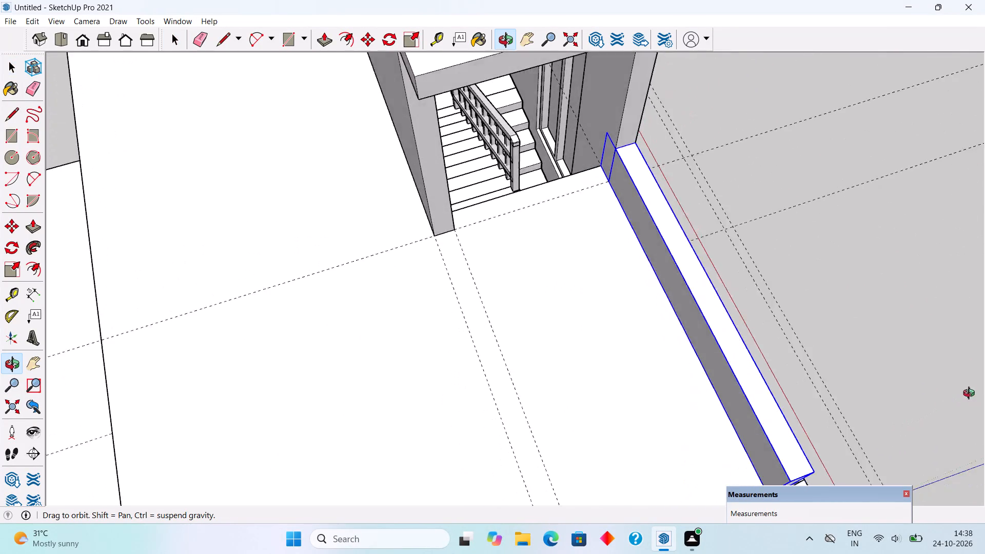
pyautogui.moveTo(971, 394); pyautogui.dragTo(900, 396, button='middle')
pyautogui.hotkey('ctrl', 'z')
pyautogui.hotkey('ctrl', 'z')
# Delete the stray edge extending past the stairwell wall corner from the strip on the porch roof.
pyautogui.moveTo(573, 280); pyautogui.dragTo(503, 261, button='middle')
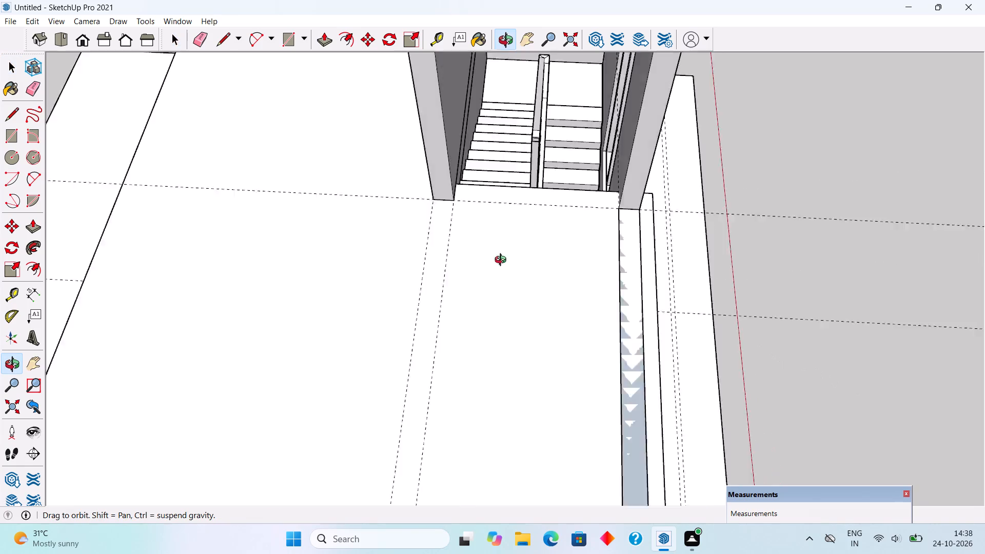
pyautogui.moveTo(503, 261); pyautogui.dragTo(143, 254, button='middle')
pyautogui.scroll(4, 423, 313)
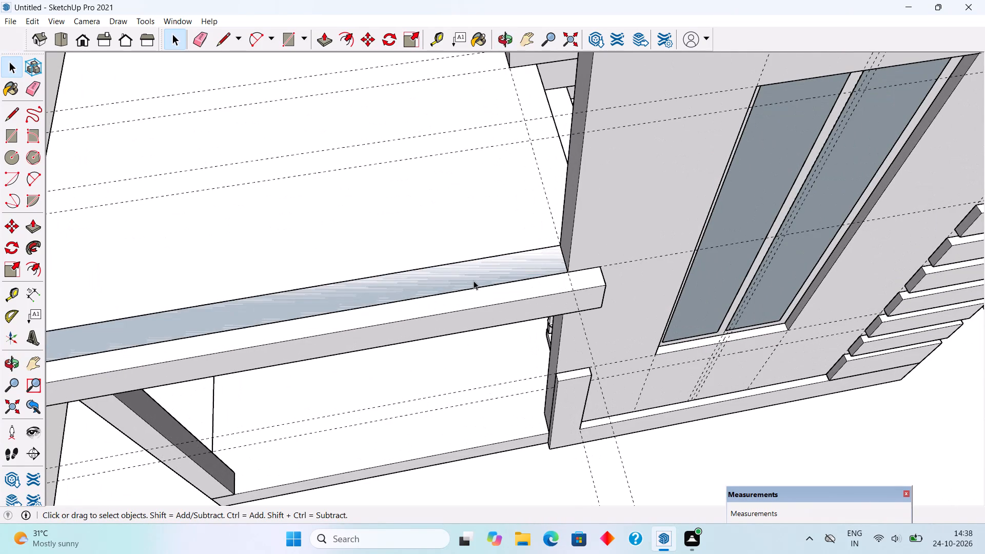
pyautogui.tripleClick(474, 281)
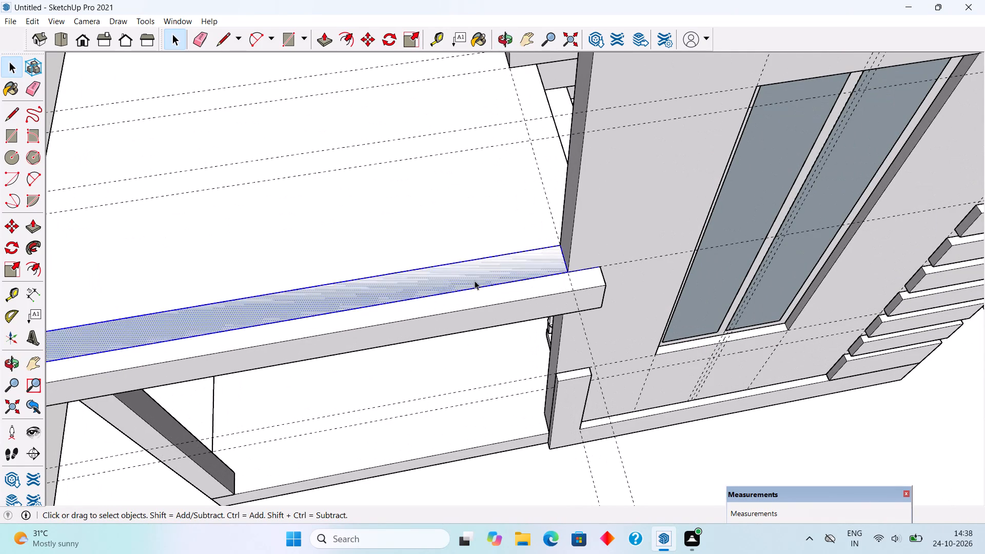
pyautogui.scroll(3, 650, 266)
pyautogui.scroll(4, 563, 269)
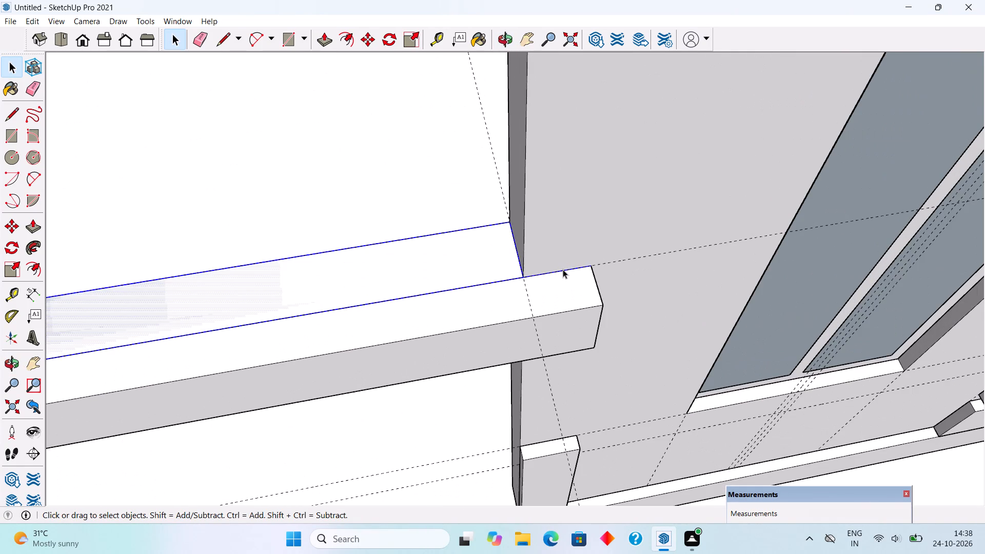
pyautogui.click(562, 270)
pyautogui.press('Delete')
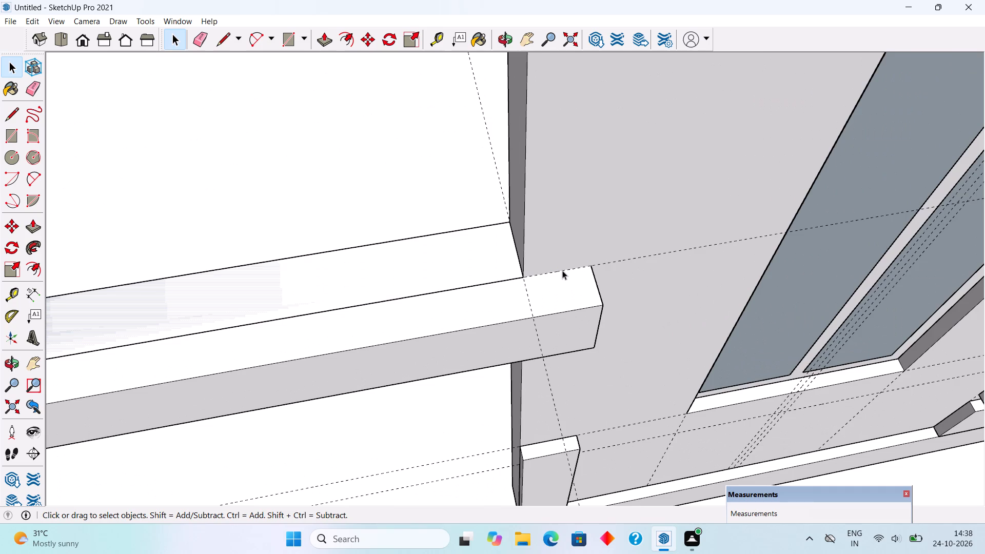
# Undo the edge deletion and the drawing of the full-length strip on the porch roof.
pyautogui.moveTo(468, 276); pyautogui.dragTo(492, 218, button='middle')
pyautogui.scroll(-12, 492, 218)
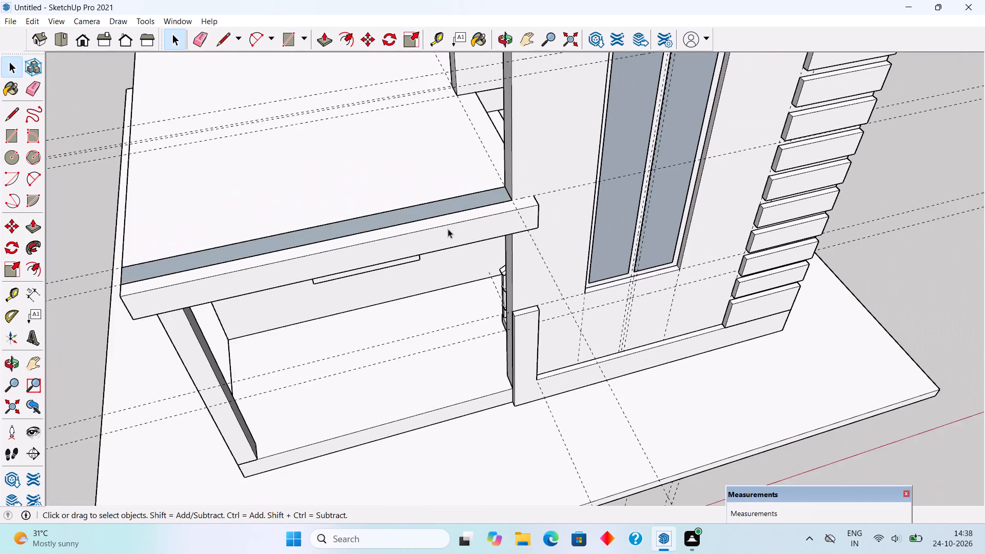
pyautogui.scroll(-1, 448, 229)
pyautogui.scroll(1, 360, 229)
pyautogui.moveTo(420, 220); pyautogui.dragTo(417, 232, button='middle')
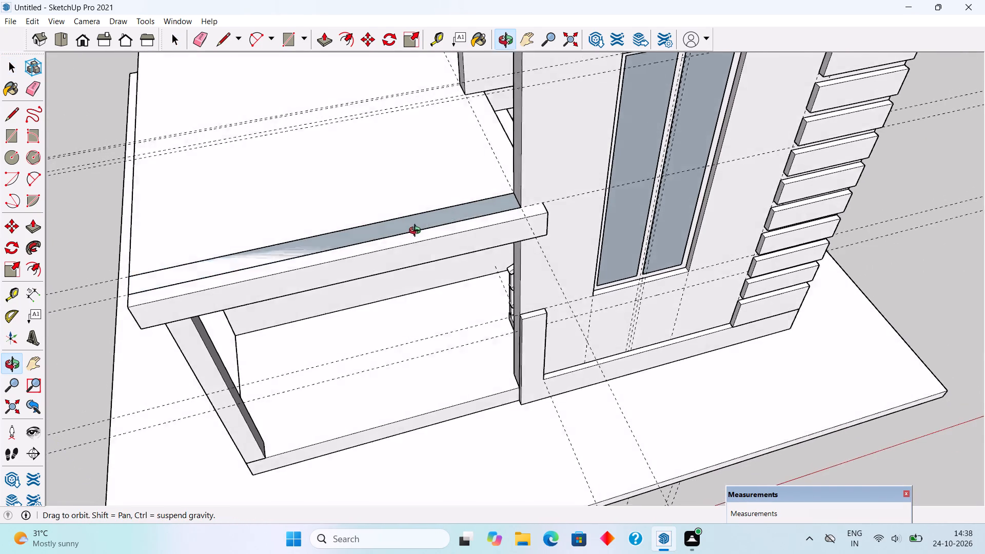
pyautogui.moveTo(417, 232); pyautogui.dragTo(386, 280, button='middle')
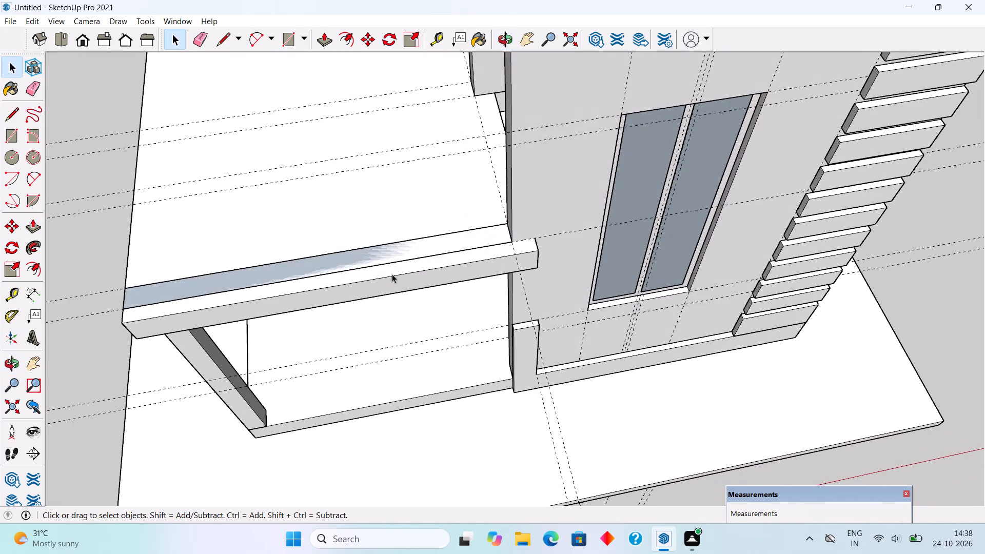
pyautogui.hotkey('ctrl', 'z')
pyautogui.hotkey('ctrl', 'z')
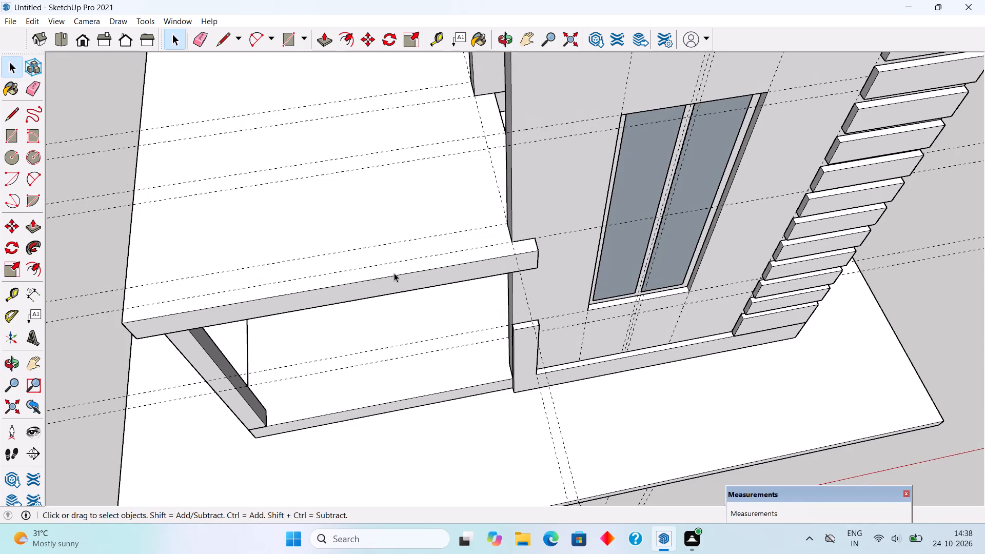
# Add a guide line across the porch roof, 5' from the guide along the stairwell wall's side.
pyautogui.press('t')
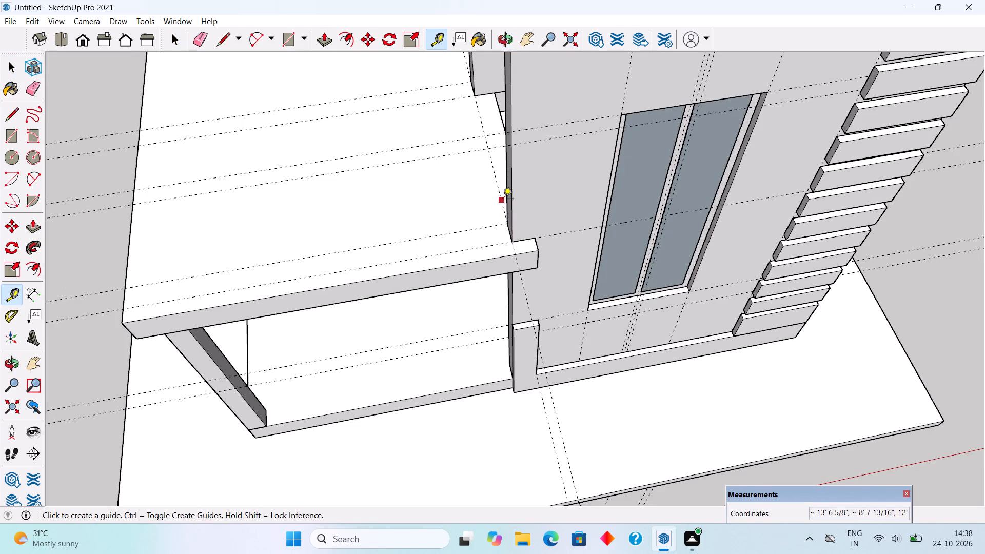
pyautogui.click(503, 200)
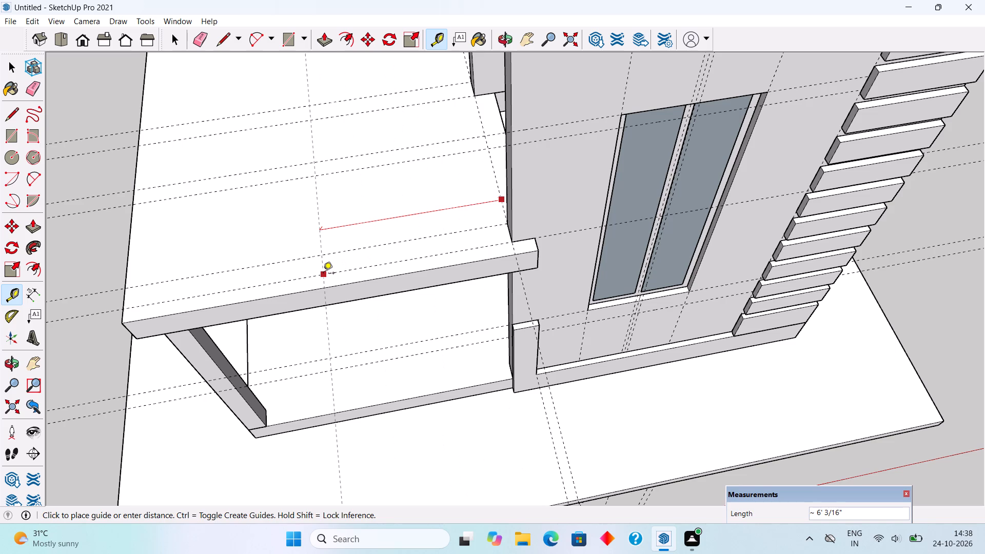
pyautogui.moveTo(336, 279); pyautogui.dragTo(347, 141, button='middle')
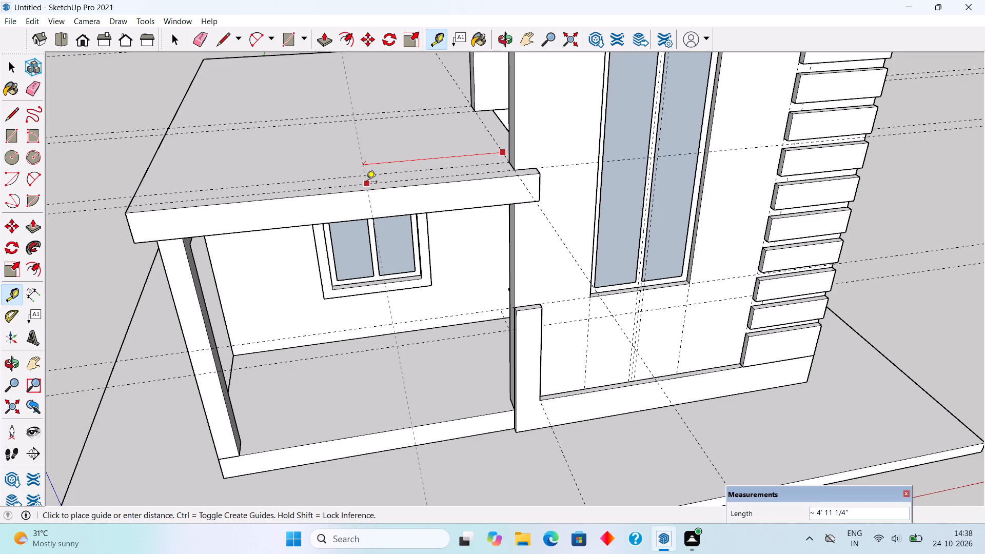
pyautogui.write("5'")
pyautogui.press('Return')
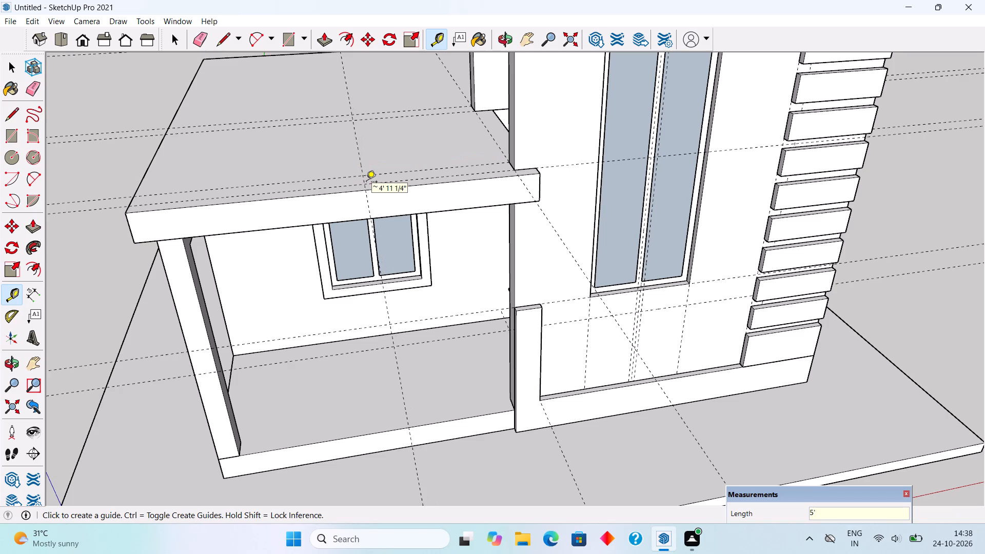
# Draw a 5' by 9" rectangle between the guides on the porch roof, ending at the stairwell wall corner.
pyautogui.moveTo(385, 292); pyautogui.dragTo(396, 395, button='middle')
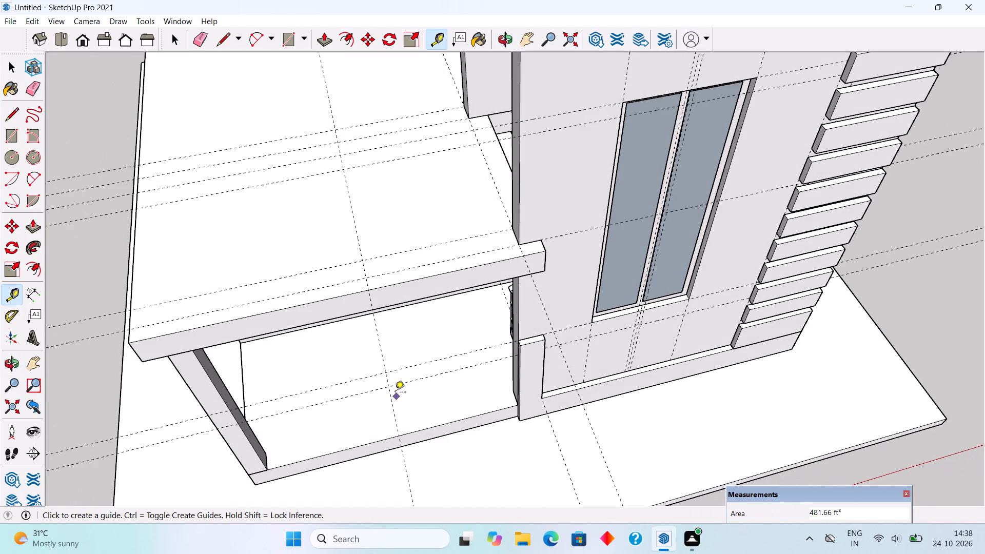
pyautogui.press('r')
pyautogui.click(363, 260)
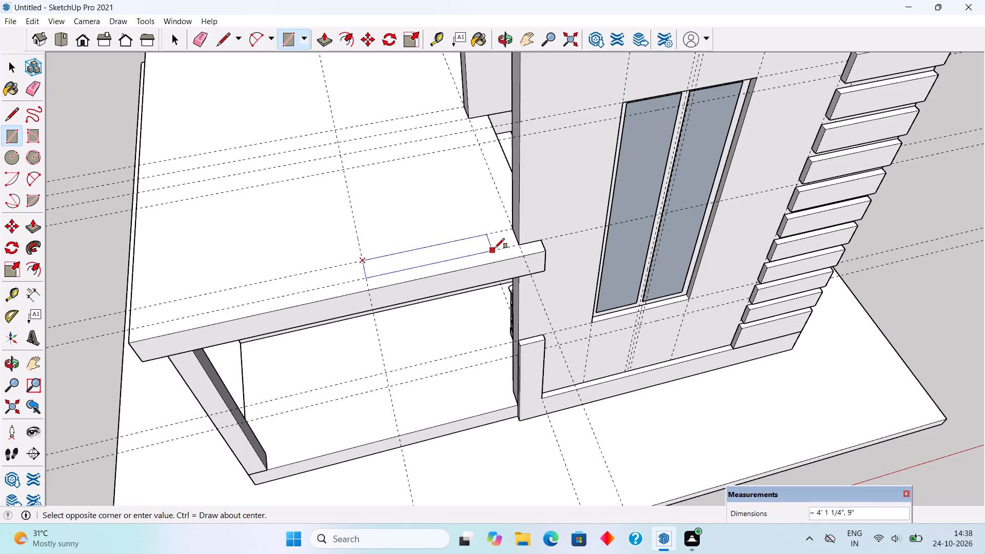
pyautogui.click(519, 245)
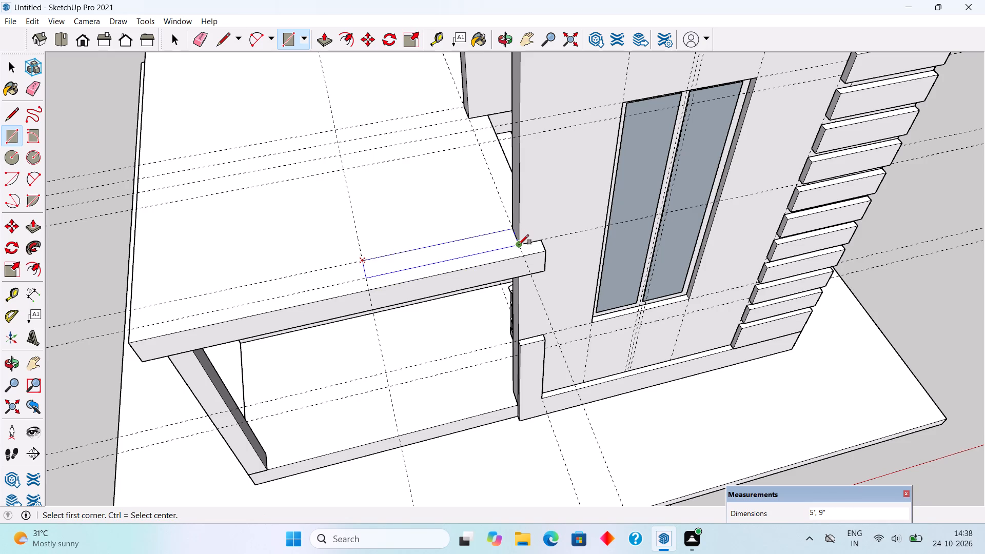
# Raise the rectangle beside the stairwell wall 5' and make the resulting block a group.
pyautogui.press('p')
pyautogui.click(509, 242)
pyautogui.scroll(-6, 509, 242)
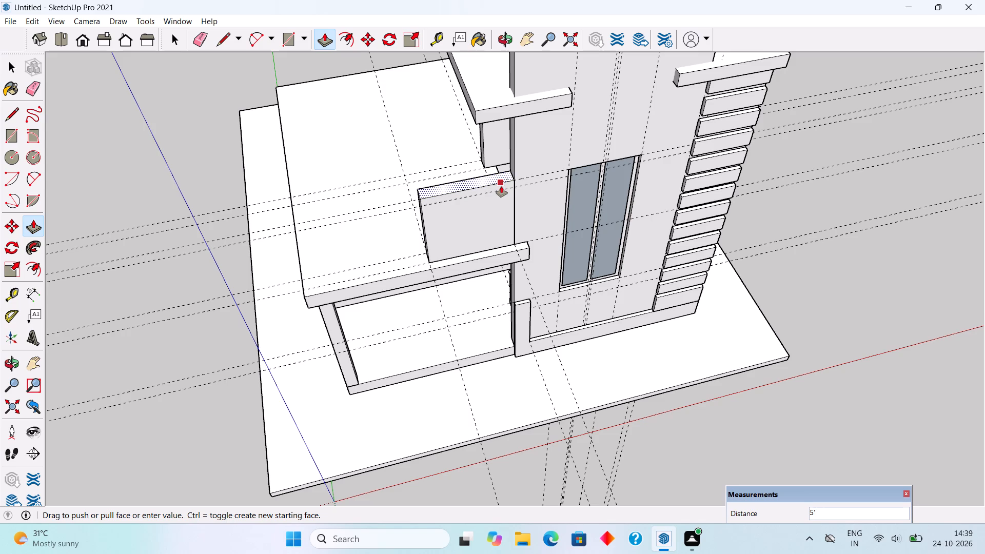
pyautogui.click(501, 186)
pyautogui.press('space')
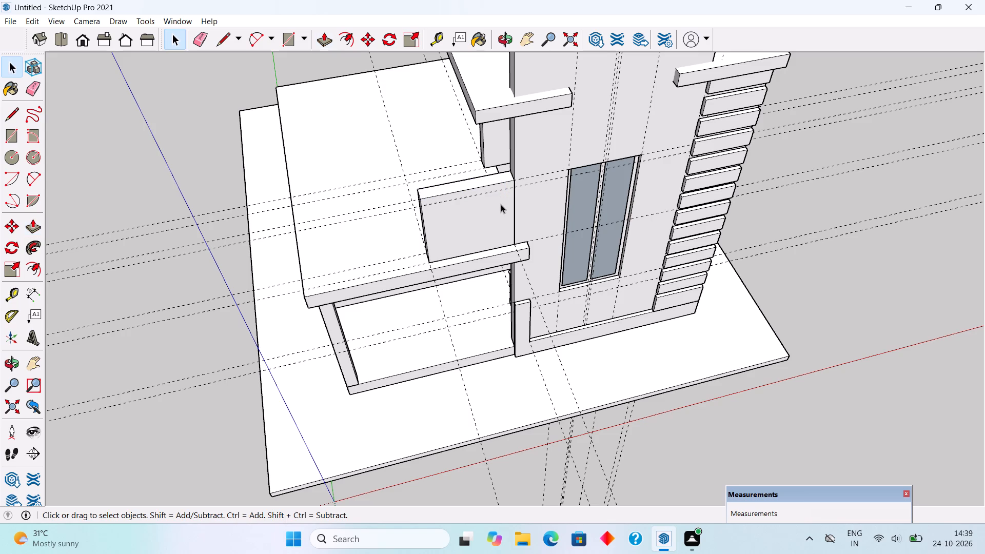
pyautogui.tripleClick(500, 204)
pyautogui.rightClick(500, 204)
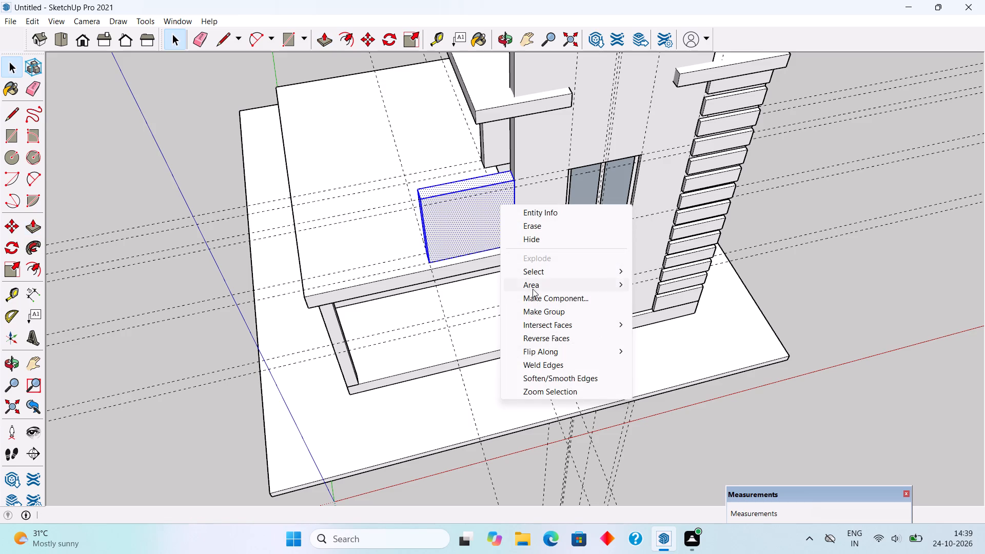
pyautogui.click(539, 312)
pyautogui.click(846, 400)
# Draw a strip about 7' 3/8" by 9" from the tall parapet block to the porch roof's outer end.
pyautogui.moveTo(442, 328); pyautogui.dragTo(350, 135, button='middle')
pyautogui.scroll(-3, 346, 129)
pyautogui.moveTo(344, 204); pyautogui.dragTo(646, 438, button='middle')
pyautogui.scroll(6, 361, 466)
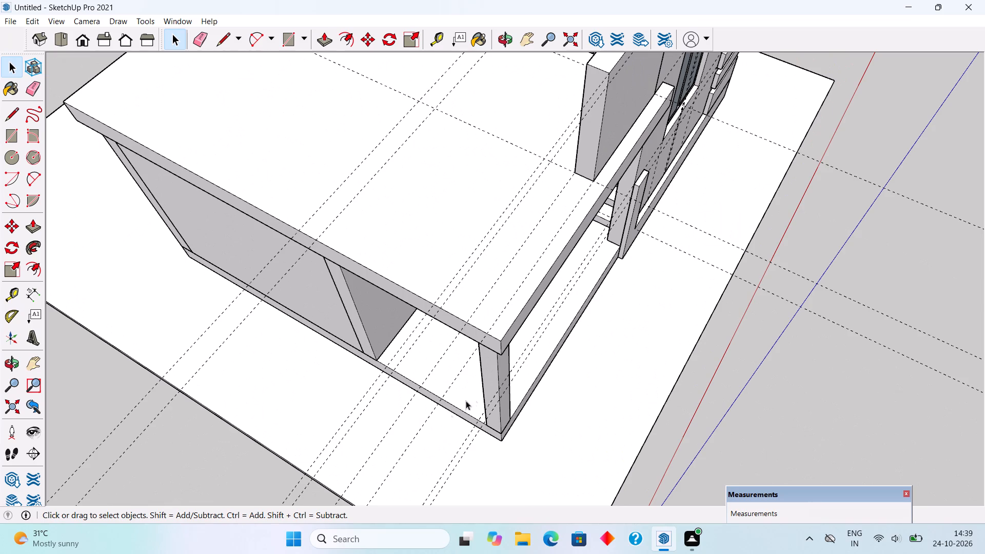
pyautogui.press('r')
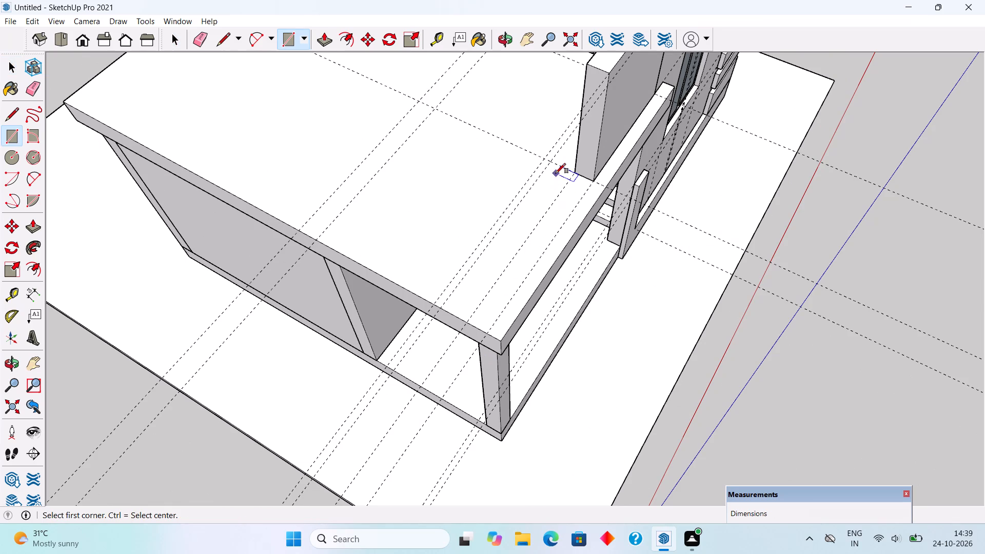
pyautogui.click(576, 172)
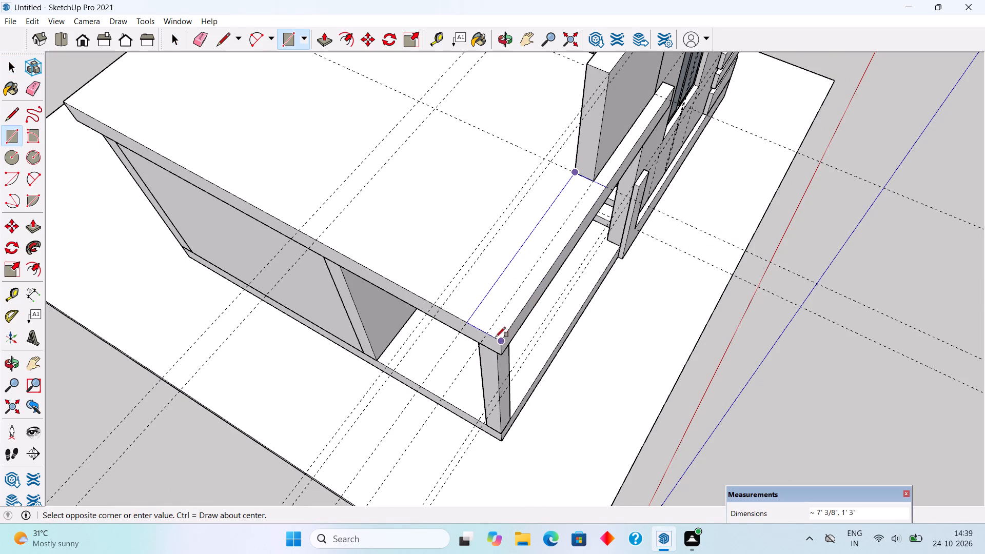
pyautogui.click(491, 333)
# Raise the strip along the porch roof's front 2' and make it a group.
pyautogui.press('p')
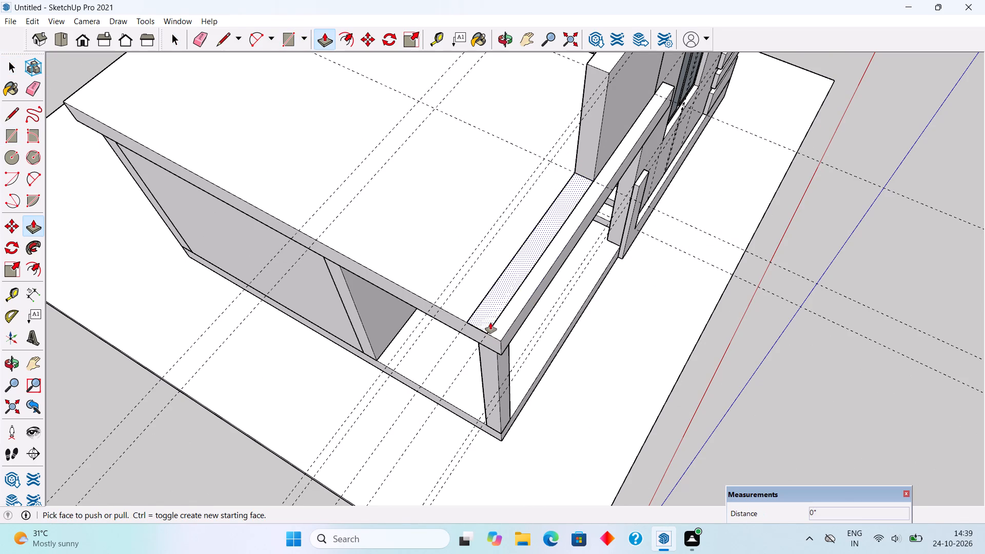
pyautogui.click(490, 323)
pyautogui.write("2'")
pyautogui.press('Return')
pyautogui.press('space')
pyautogui.tripleClick(485, 297)
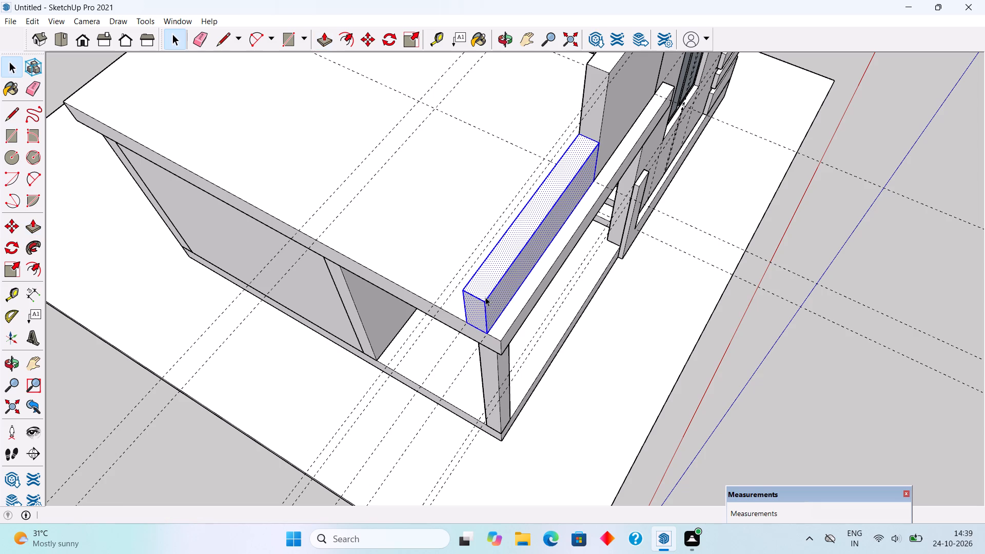
pyautogui.rightClick(485, 296)
pyautogui.click(526, 407)
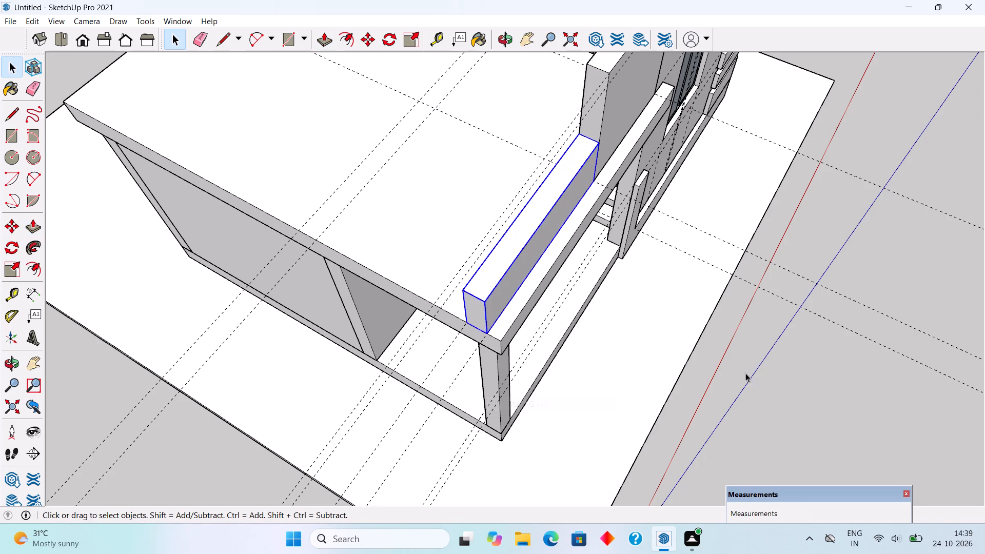
pyautogui.click(774, 371)
# Examine the stepped porch parapet and stairwell from the front of the house.
pyautogui.moveTo(642, 365); pyautogui.dragTo(361, 227, button='middle')
pyautogui.scroll(-8, 361, 227)
pyautogui.moveTo(396, 326); pyautogui.dragTo(380, 265, button='middle')
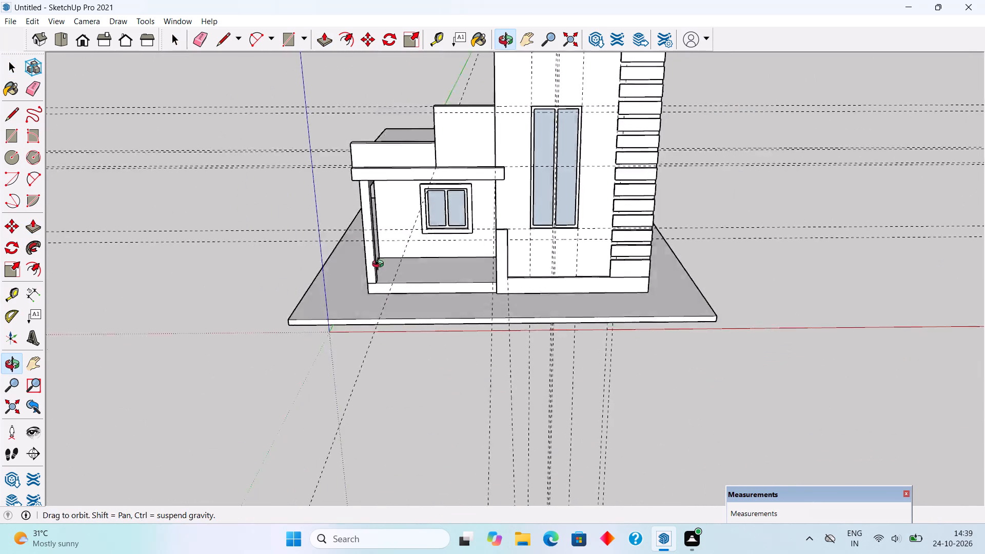
pyautogui.moveTo(380, 265); pyautogui.dragTo(372, 230, button='middle')
pyautogui.scroll(-3, 364, 214)
pyautogui.scroll(7, 303, 81)
pyautogui.scroll(3, 347, 107)
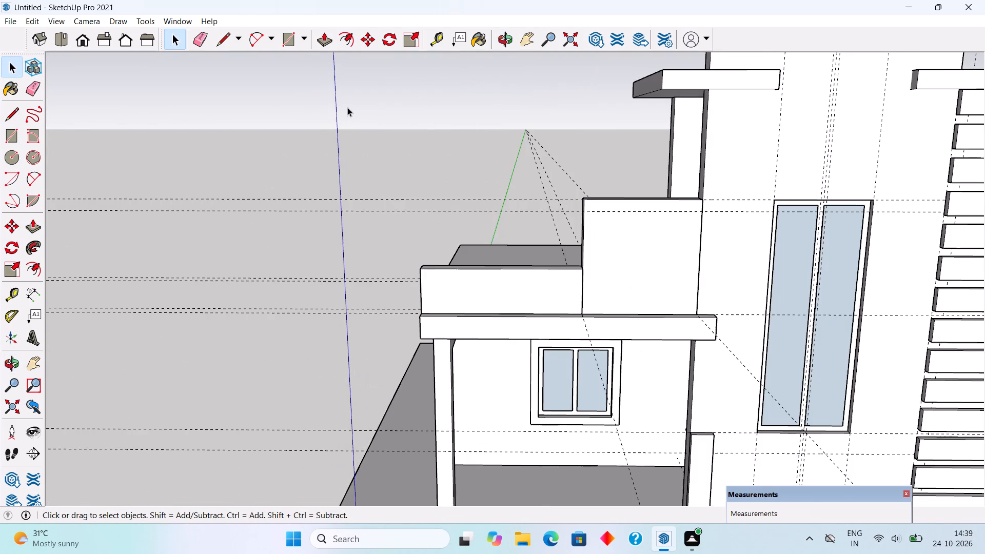
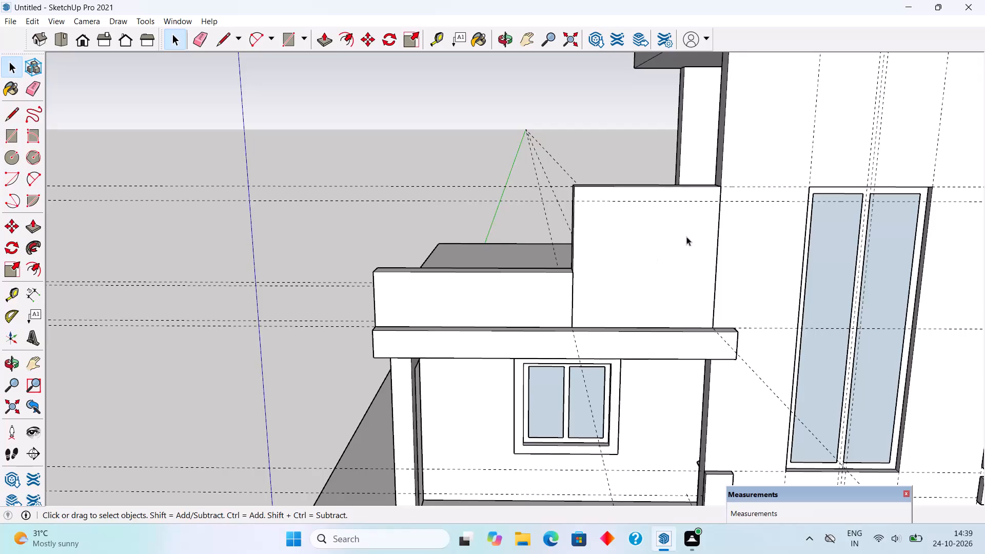
# Draw a vertical strip about 9 3/8" by 5' on the front face of the tall parapet block, near the stairwell wall.
pyautogui.scroll(1, 709, 190)
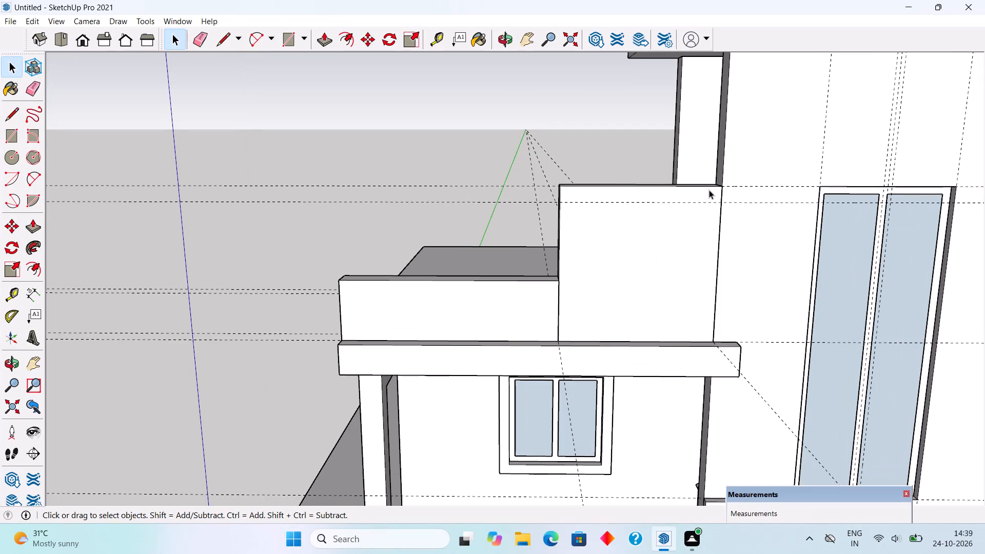
pyautogui.press('r')
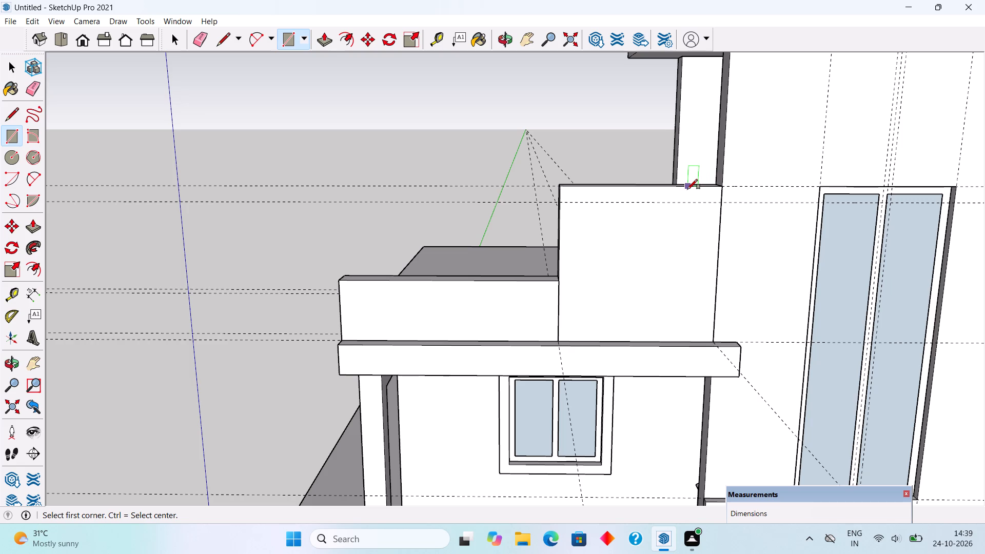
pyautogui.click(687, 189)
pyautogui.scroll(1, 707, 341)
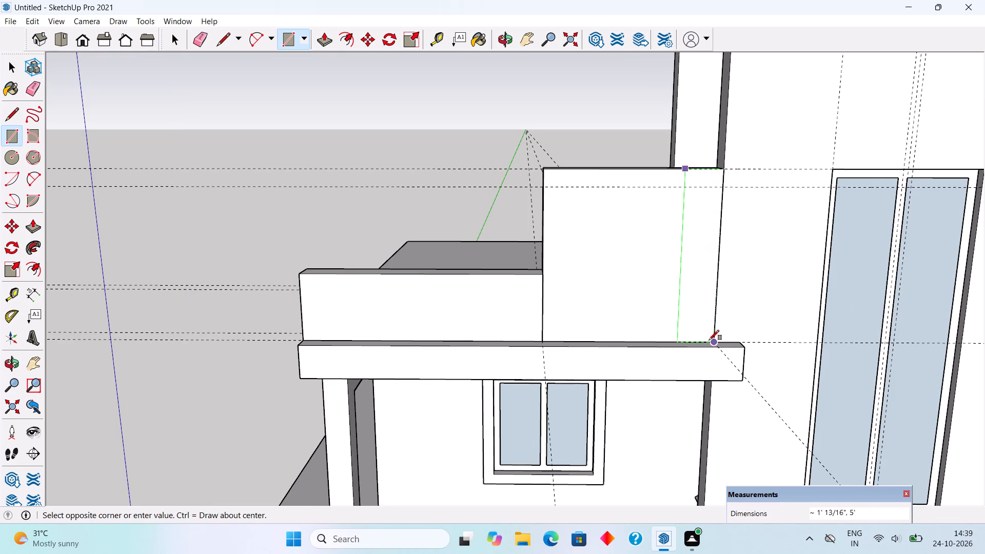
pyautogui.scroll(5, 708, 341)
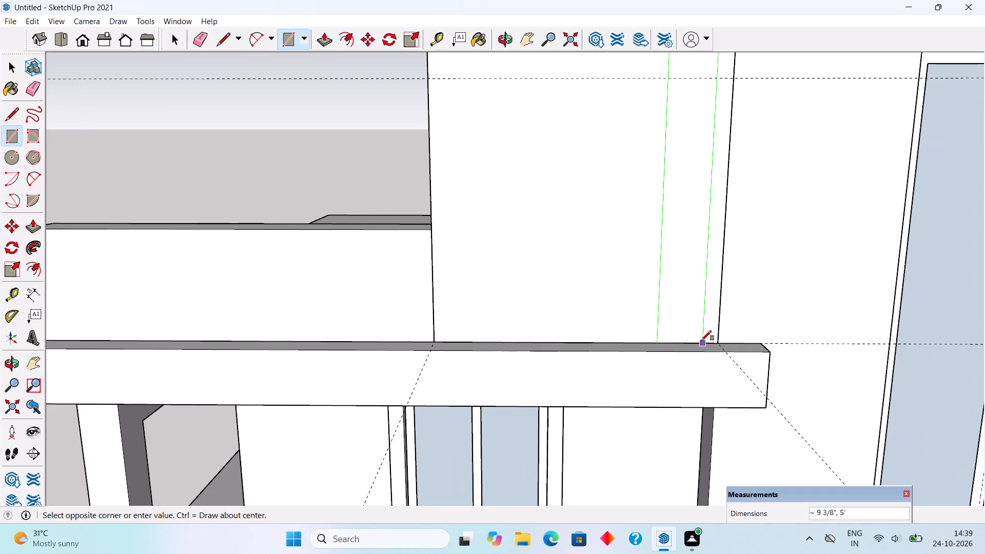
pyautogui.click(701, 341)
# Pull the vertical strip out 1" from the parapet block and make it a group.
pyautogui.press('p')
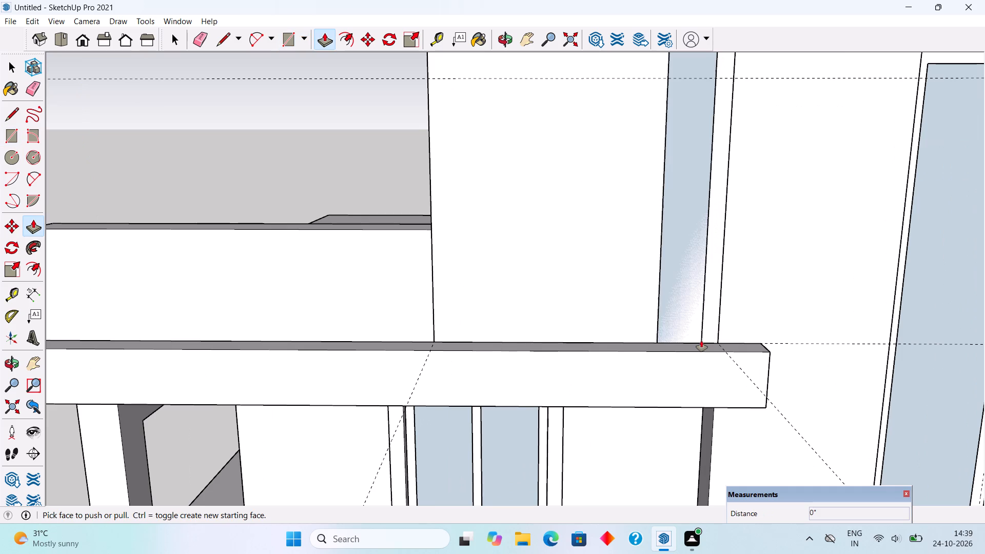
pyautogui.click(693, 335)
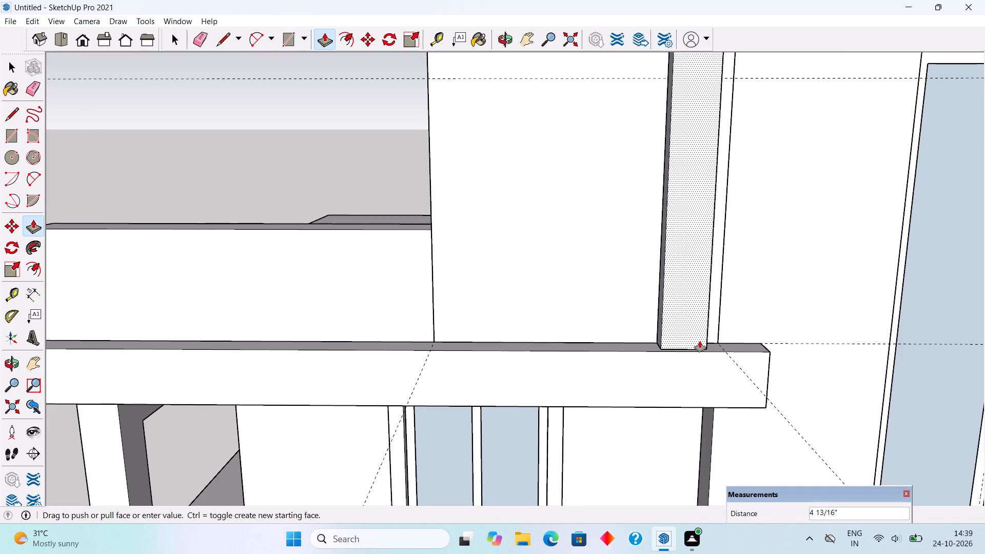
pyautogui.press('1')
pyautogui.hotkey('shift', '"')
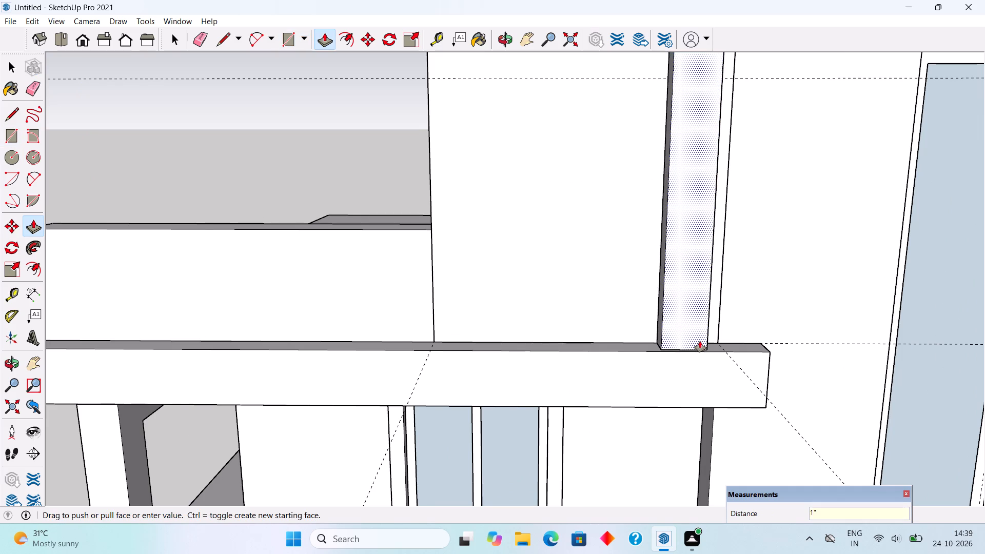
pyautogui.press('Return')
pyautogui.press('space')
pyautogui.tripleClick(688, 314)
pyautogui.rightClick(688, 314)
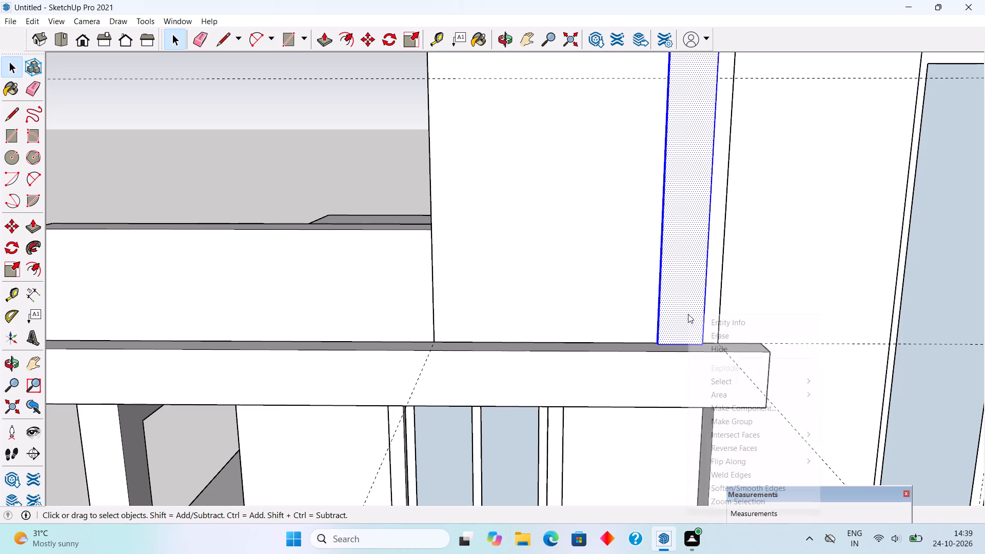
pyautogui.click(725, 420)
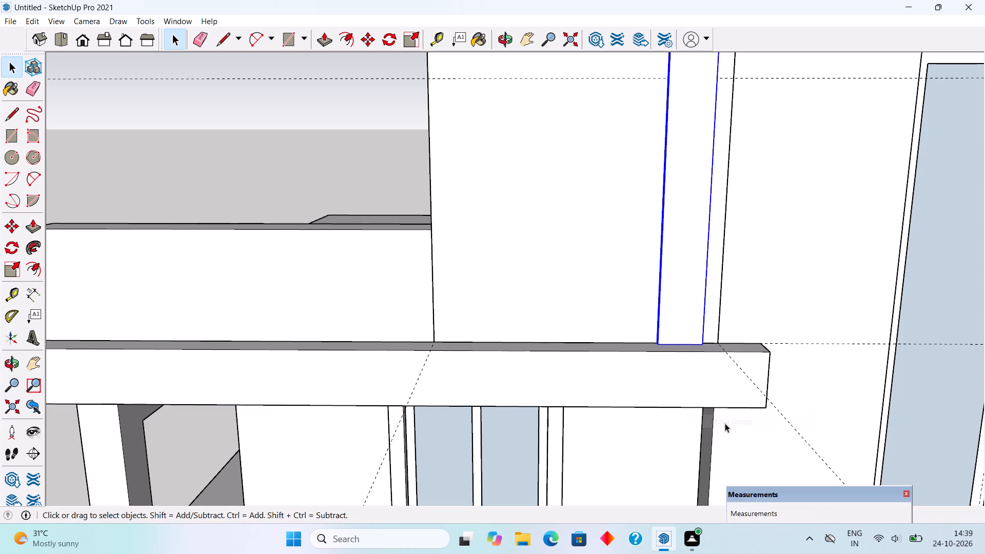
# Copy the strip about 3' 3 9/16" across the tall parapet block and divide the distance into 3 evenly spaced copies.
pyautogui.press('m')
pyautogui.click(662, 316)
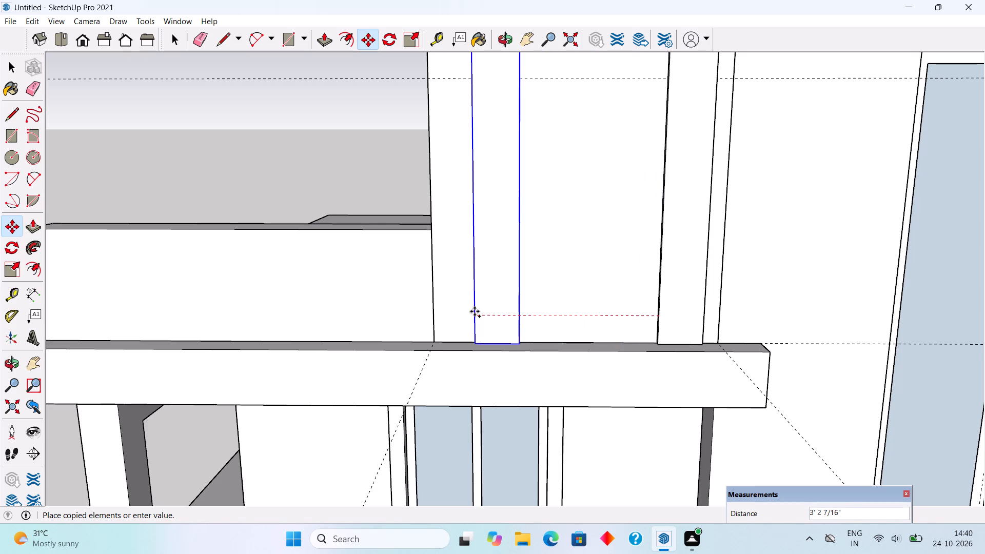
pyautogui.click(469, 311)
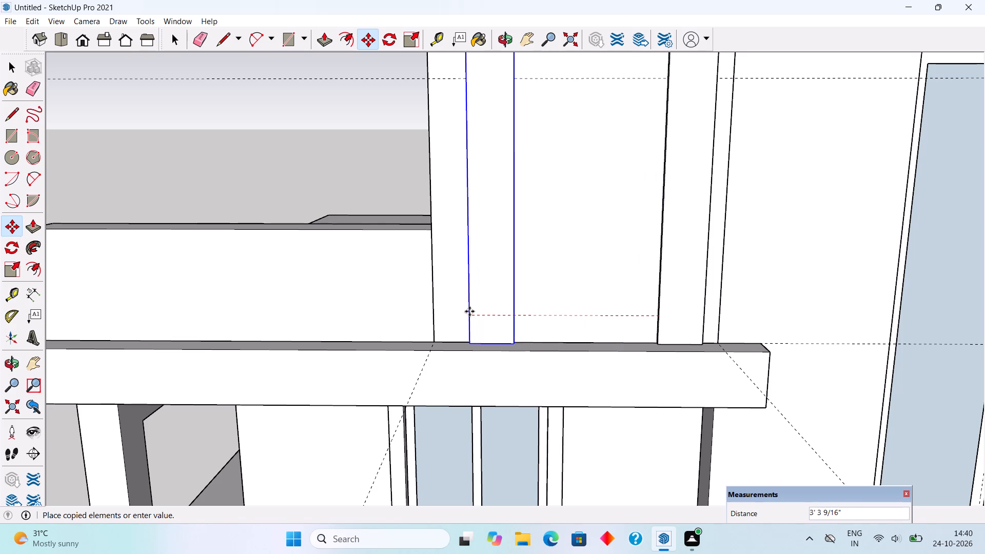
pyautogui.press('/')
pyautogui.press('3')
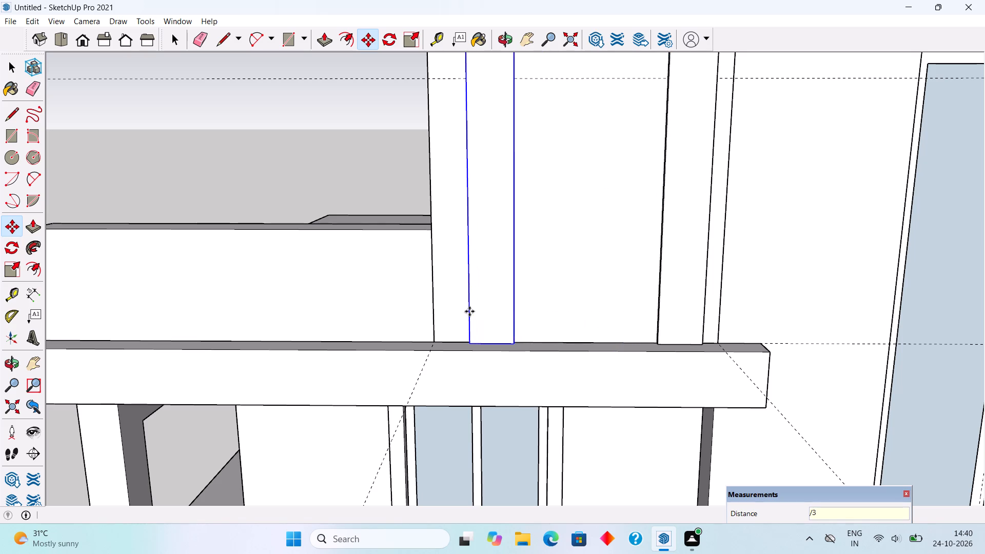
pyautogui.press('Return')
pyautogui.press('space')
# Place a guide line 9" in from the outer side edge of the porch roof.
pyautogui.scroll(-7, 444, 353)
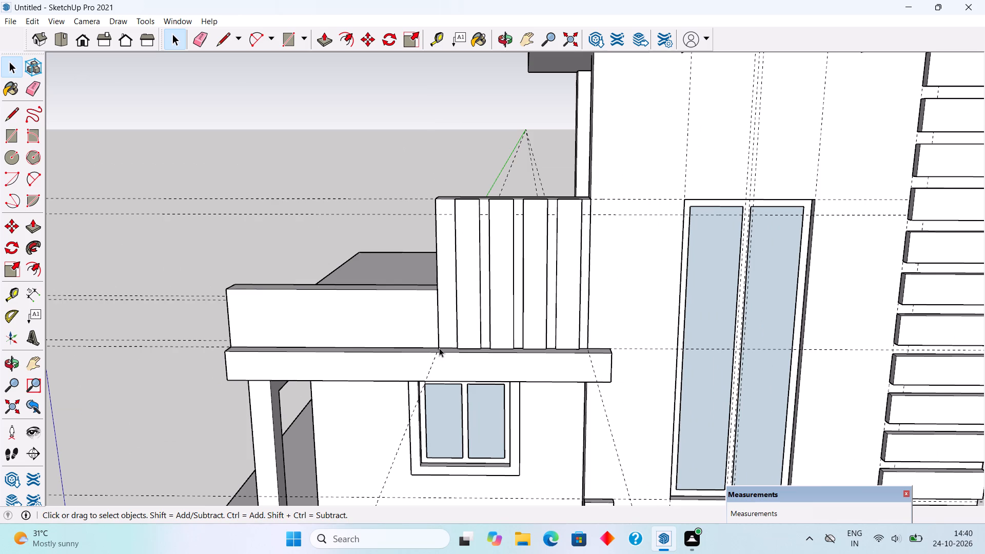
pyautogui.moveTo(259, 318); pyautogui.dragTo(532, 358, button='middle')
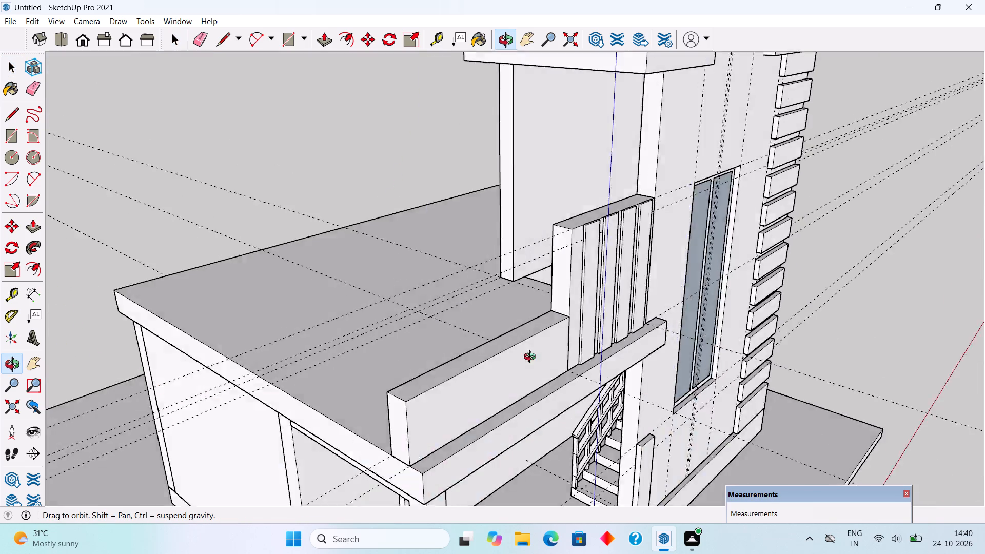
pyautogui.moveTo(532, 358); pyautogui.dragTo(645, 311, button='middle')
pyautogui.scroll(-4, 641, 311)
pyautogui.moveTo(554, 286); pyautogui.dragTo(575, 352, button='middle')
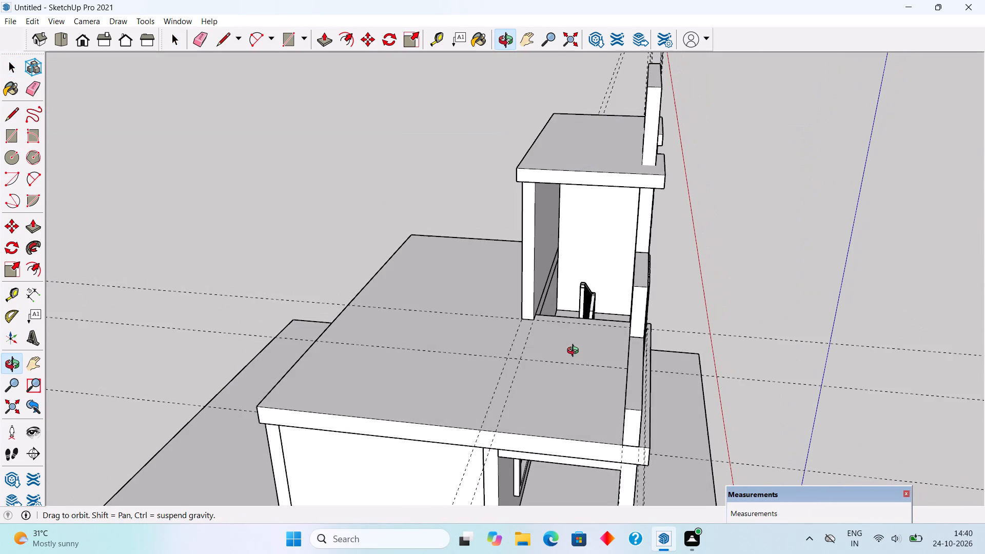
pyautogui.moveTo(575, 352); pyautogui.dragTo(574, 353, button='middle')
pyautogui.scroll(-2, 574, 353)
pyautogui.moveTo(567, 363); pyautogui.dragTo(570, 383, button='middle')
pyautogui.scroll(4, 578, 472)
pyautogui.moveTo(515, 394); pyautogui.dragTo(507, 414, button='middle')
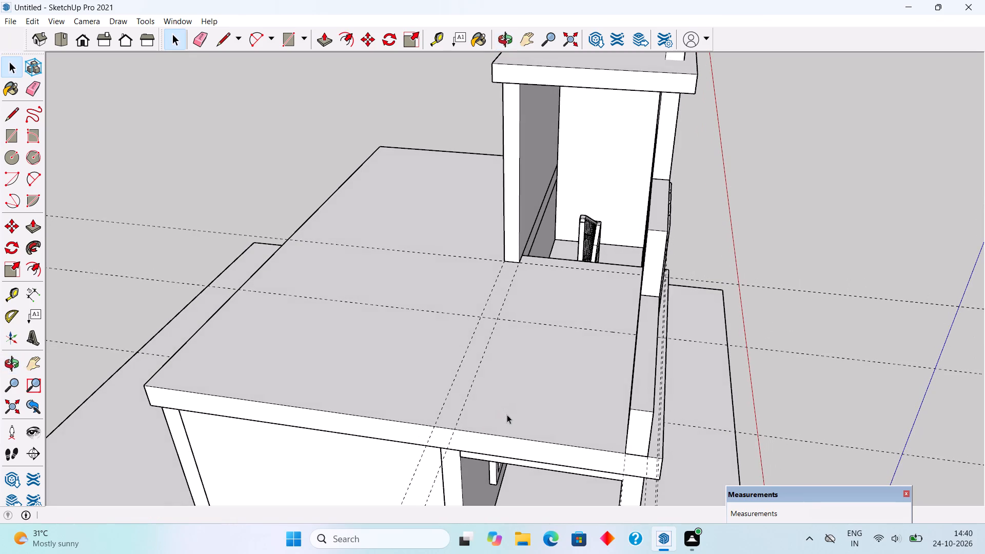
pyautogui.press('t')
pyautogui.click(509, 438)
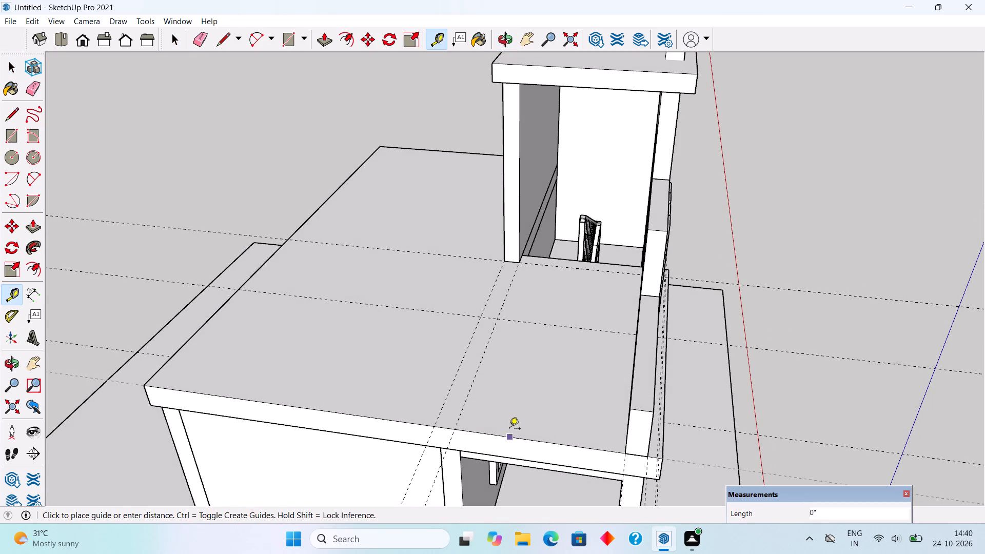
pyautogui.write('9"')
pyautogui.press('Return')
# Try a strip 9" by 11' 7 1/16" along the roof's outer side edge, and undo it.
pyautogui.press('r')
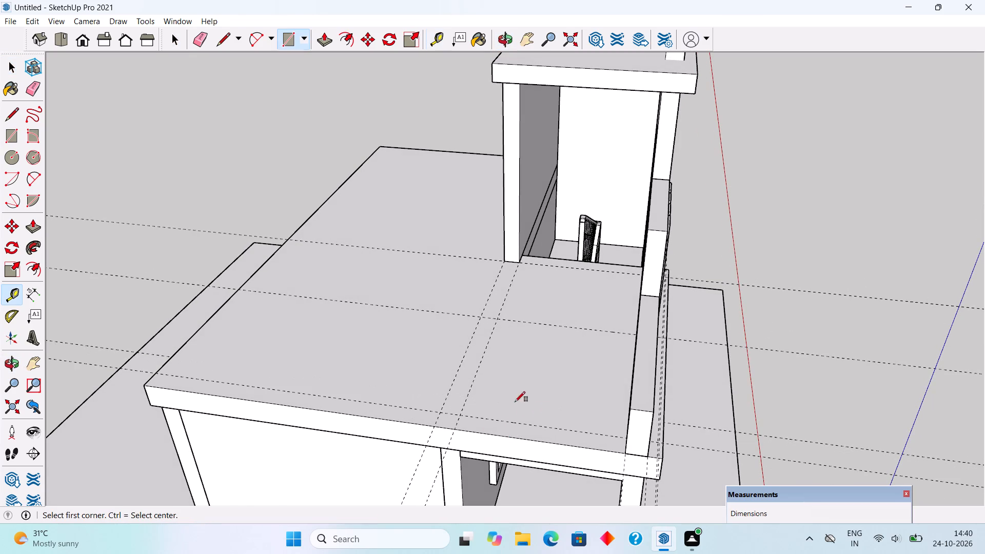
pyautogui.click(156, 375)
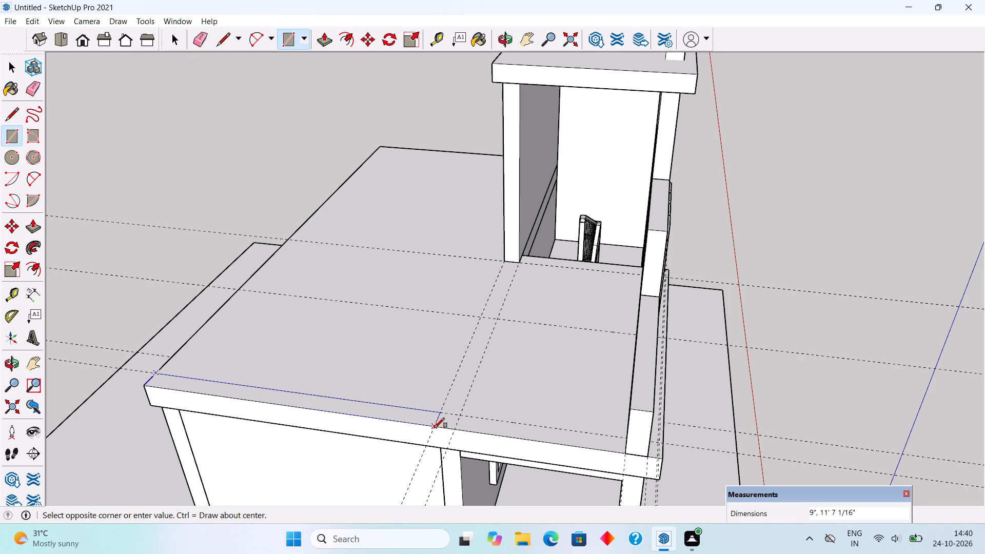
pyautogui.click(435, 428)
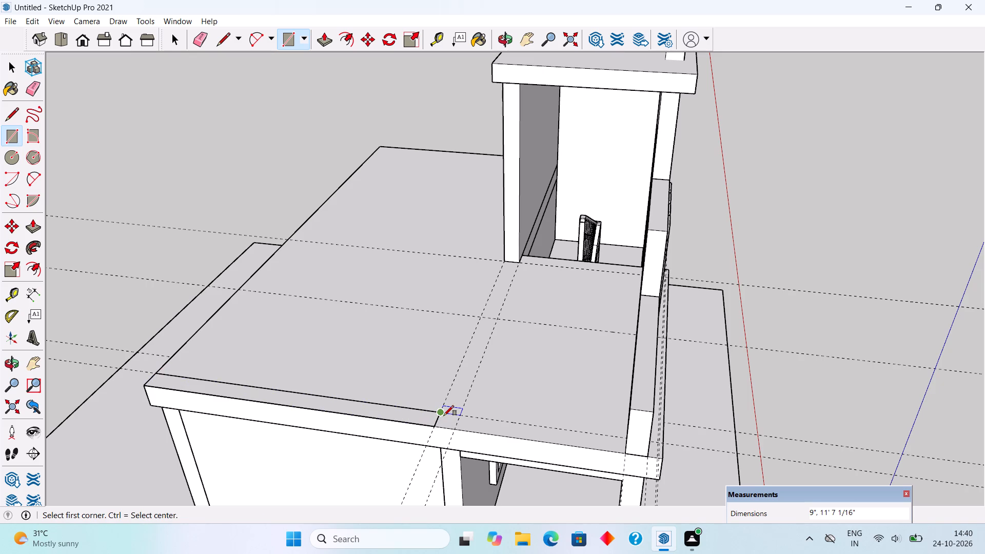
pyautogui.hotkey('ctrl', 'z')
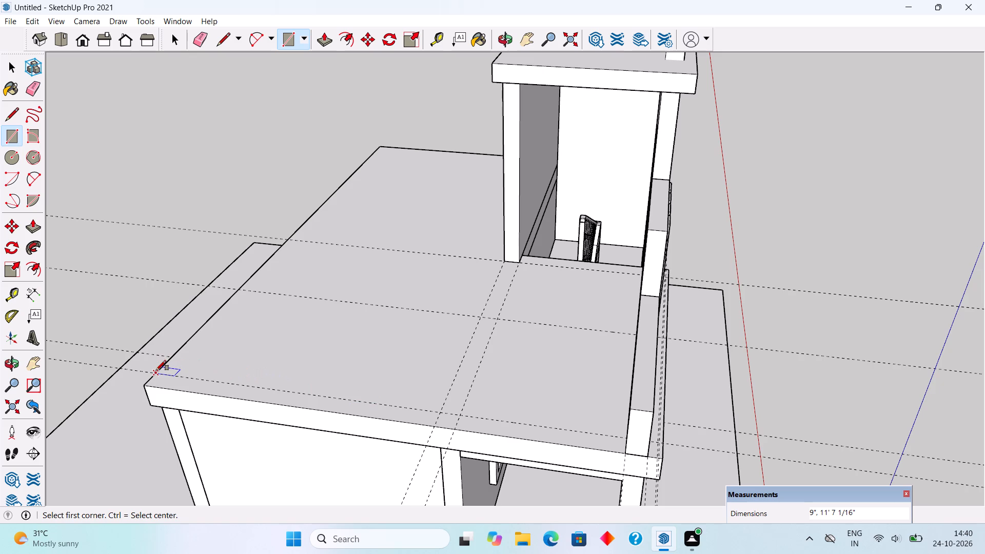
# Draw a strip 9" by 12' 4 1/16" along the roof's outer side edge, from the rear corner to the farther cross guide.
pyautogui.click(156, 370)
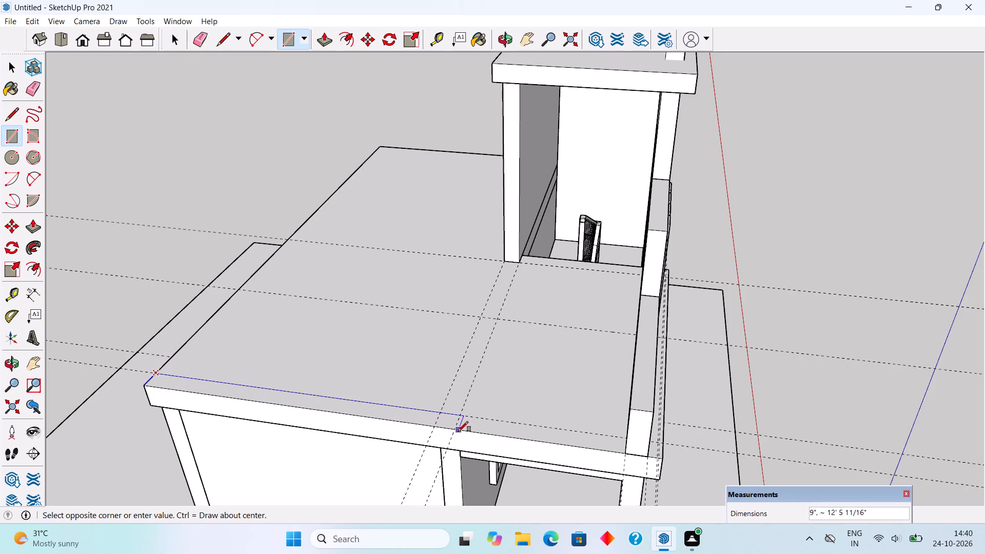
pyautogui.click(456, 429)
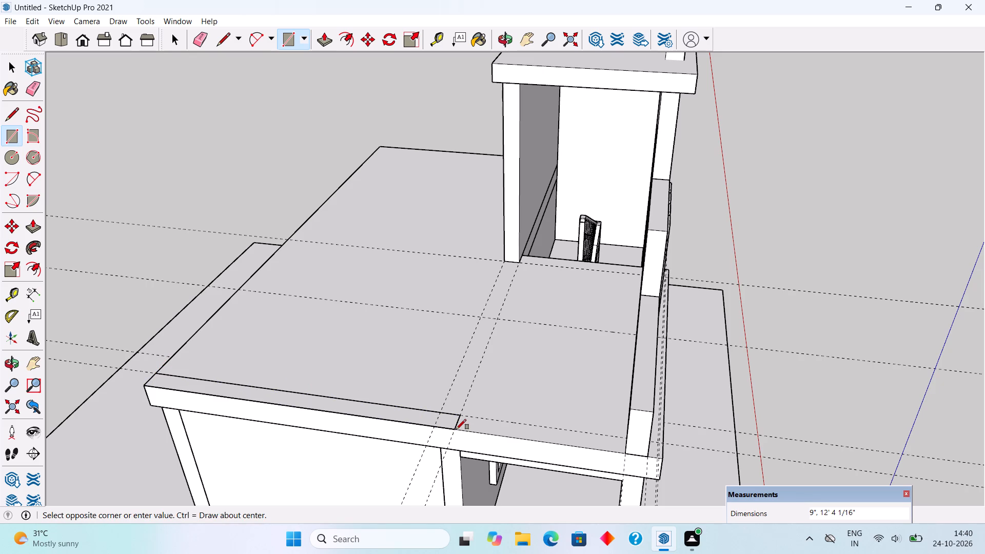
# Raise the strip on the roof's side edge 5' and make the resulting wall a group.
pyautogui.press('p')
pyautogui.click(445, 427)
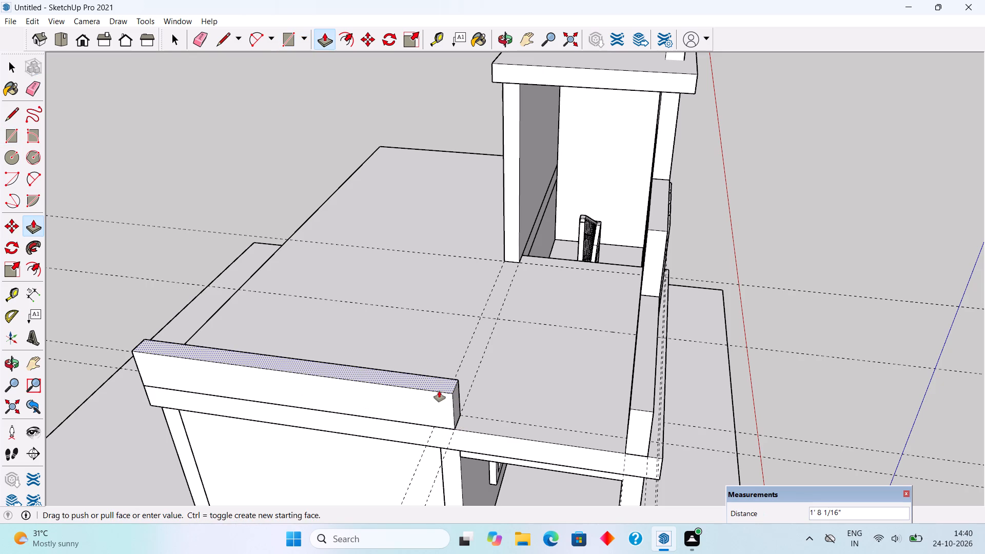
pyautogui.write("5'")
pyautogui.press('Return')
pyautogui.press('space')
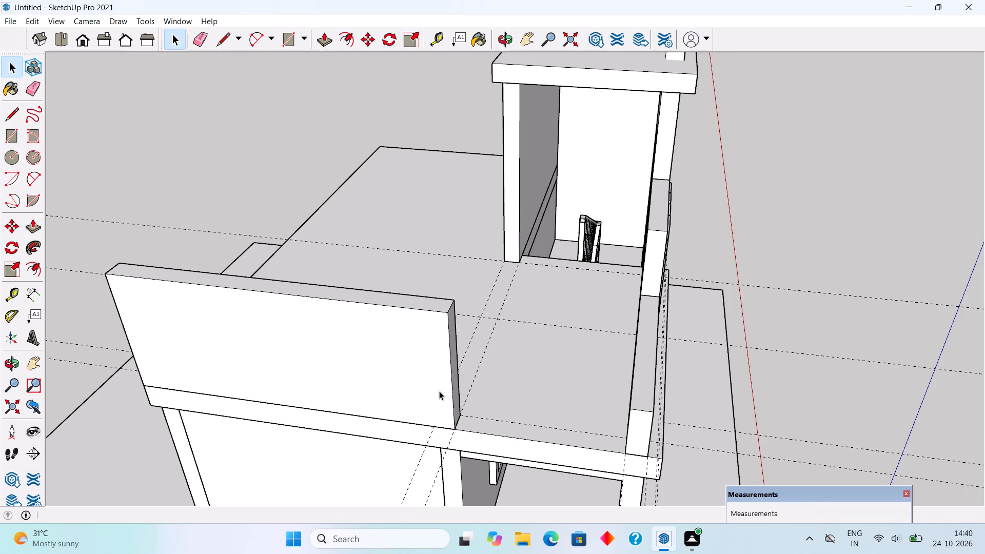
pyautogui.scroll(1, 439, 391)
pyautogui.tripleClick(437, 381)
pyautogui.rightClick(437, 381)
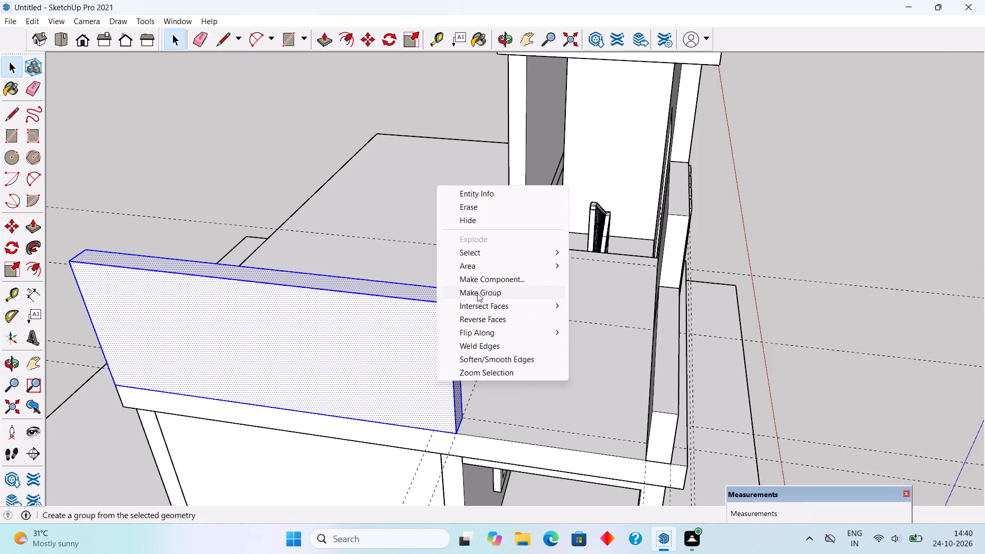
pyautogui.click(477, 293)
# Draw a strip 9" by about 6' 5/16" along the side edge, from the tall side wall to the front parapet.
pyautogui.press('r')
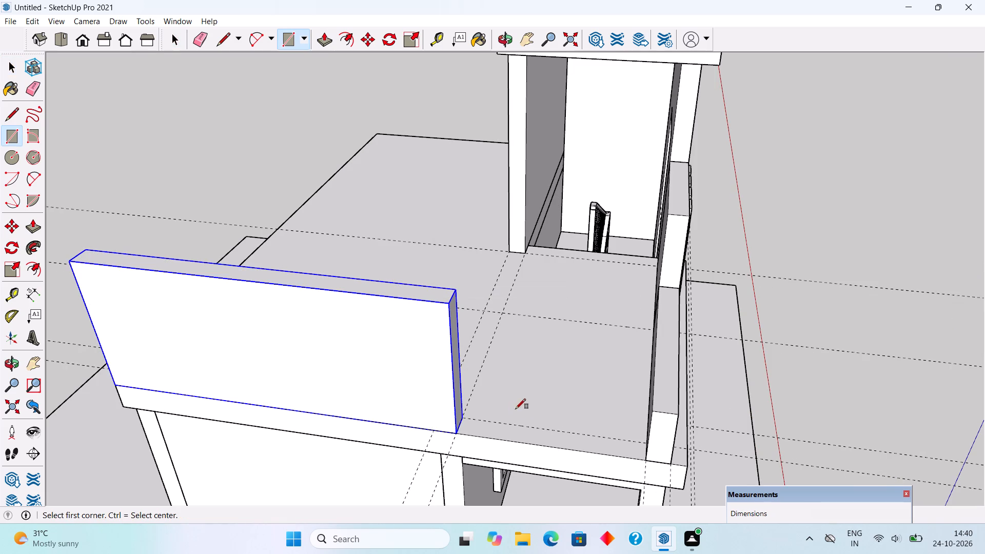
pyautogui.click(466, 417)
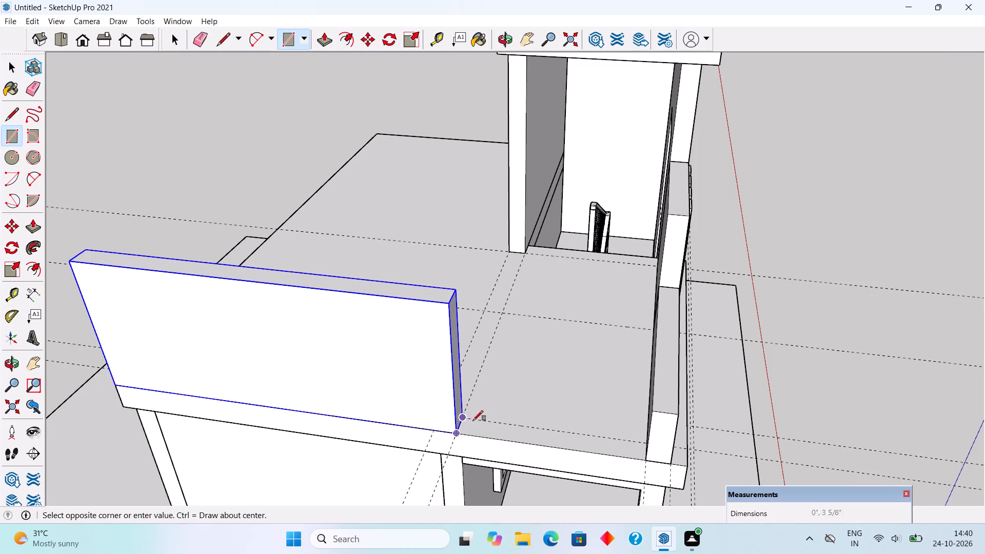
pyautogui.click(653, 458)
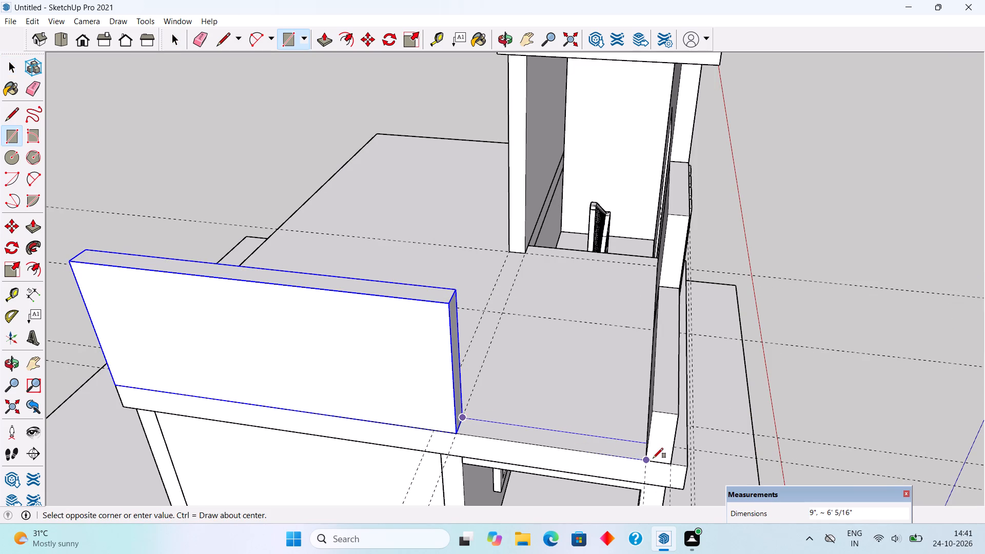
# Raise the shorter side strip 2' to match the low front parapet and make it a group.
pyautogui.press('p')
pyautogui.click(632, 445)
pyautogui.click(665, 411)
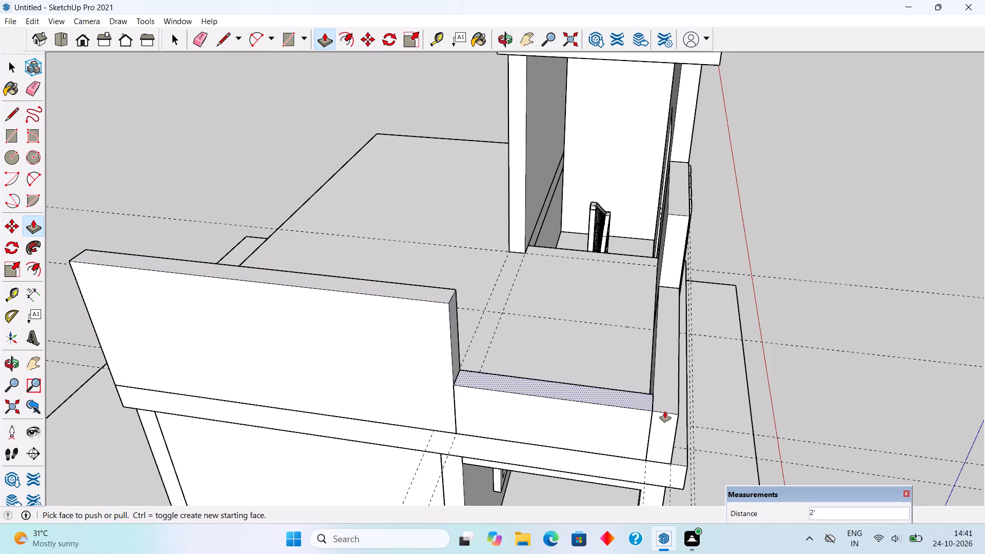
pyautogui.press('space')
pyautogui.tripleClick(614, 414)
pyautogui.rightClick(614, 414)
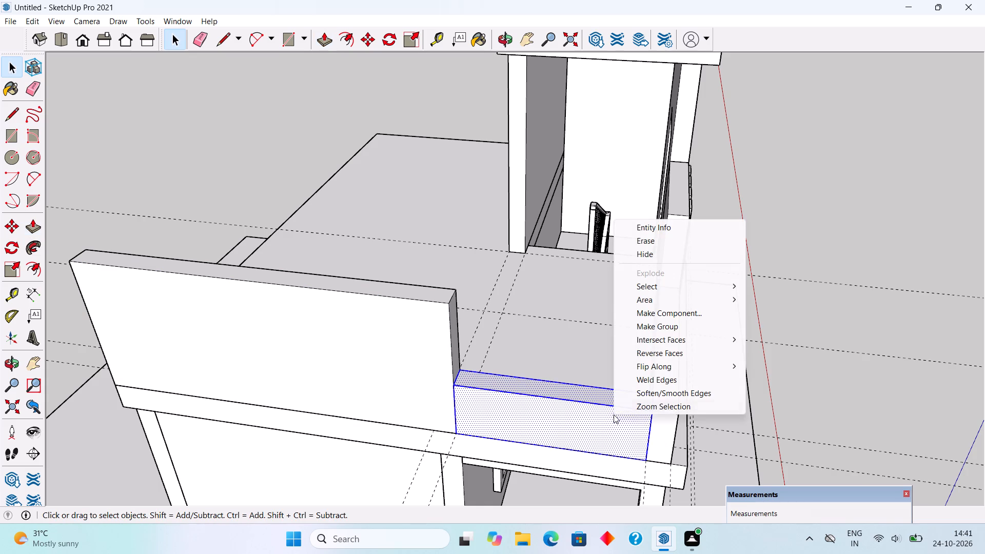
pyautogui.click(644, 332)
pyautogui.click(767, 242)
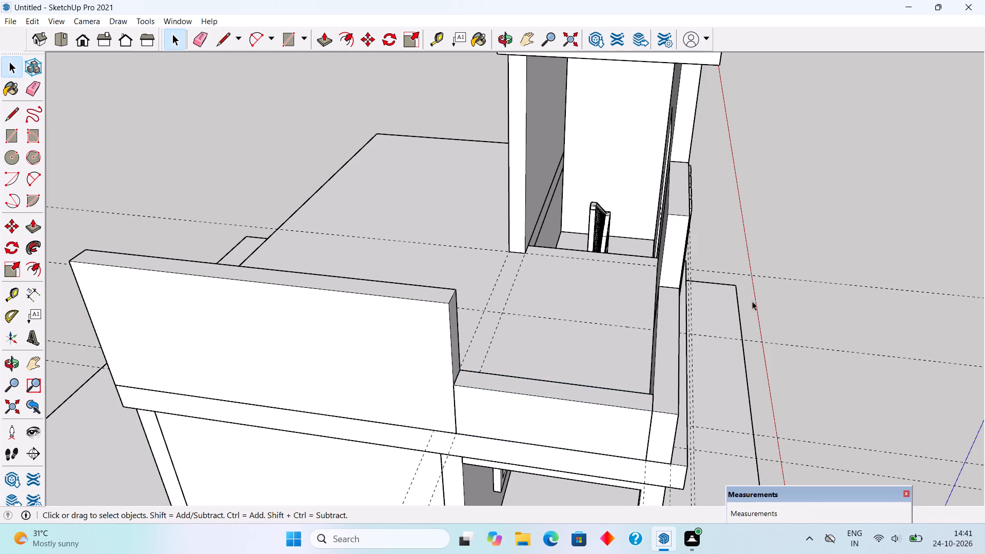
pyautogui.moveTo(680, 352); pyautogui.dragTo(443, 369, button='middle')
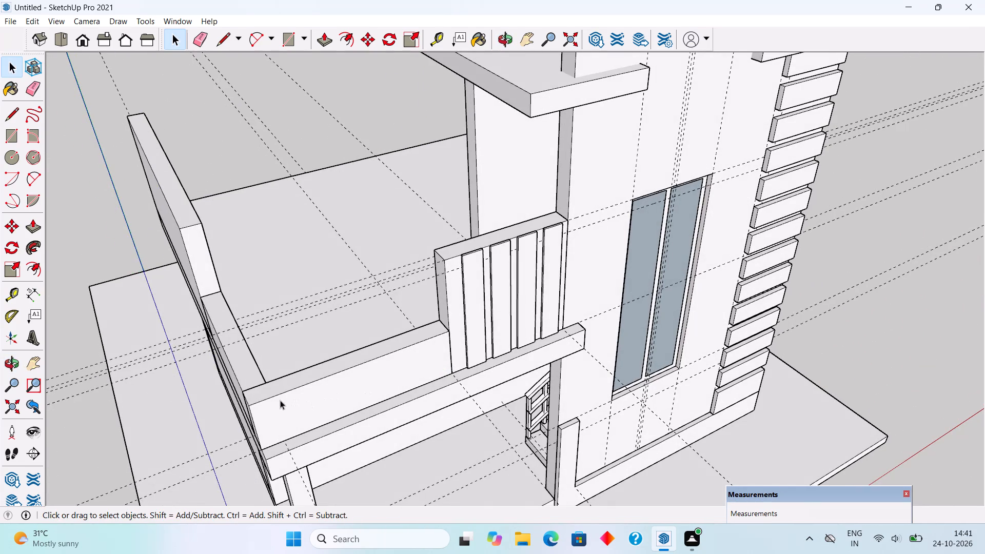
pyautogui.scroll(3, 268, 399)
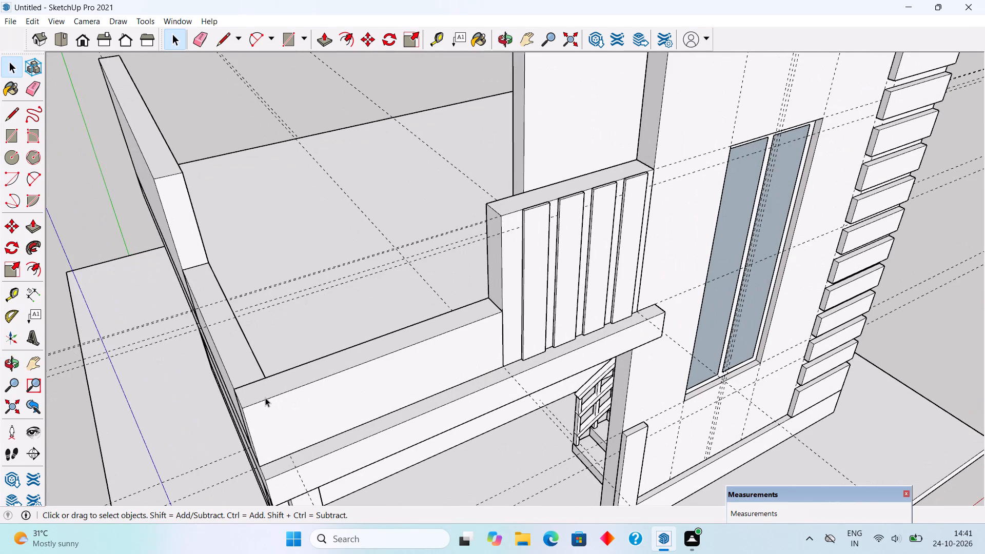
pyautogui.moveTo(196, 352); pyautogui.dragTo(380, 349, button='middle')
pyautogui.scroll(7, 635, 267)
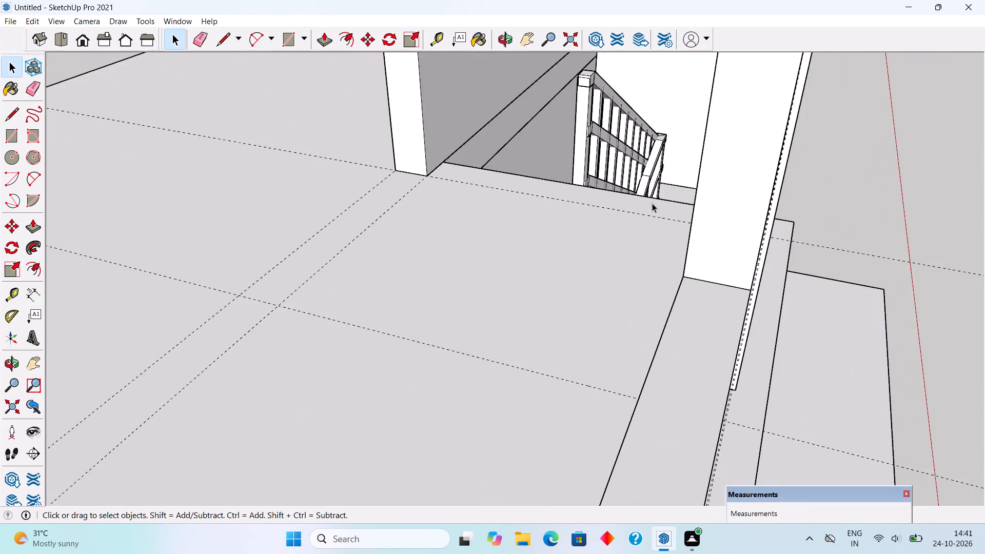
# Draw a rectangle 2 3/8" by 5" along the top edge of the tall side wall's end face.
pyautogui.scroll(-6, 653, 205)
pyautogui.scroll(5, 700, 121)
pyautogui.scroll(3, 679, 157)
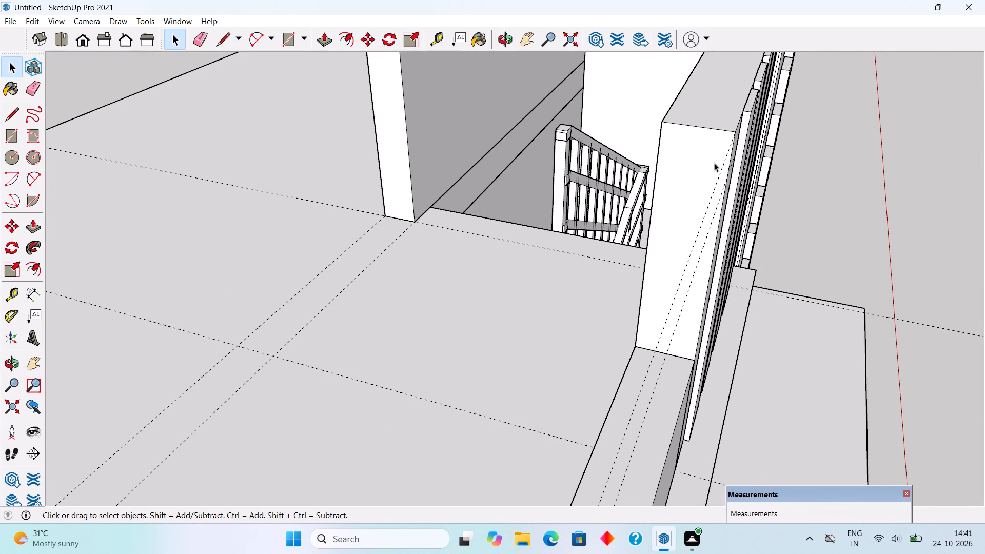
pyautogui.press('r')
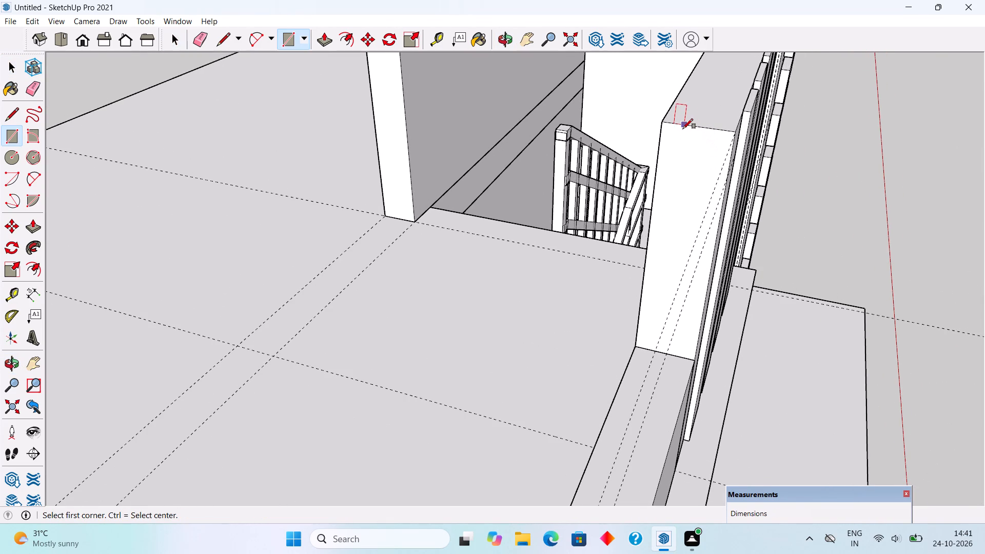
pyautogui.click(680, 128)
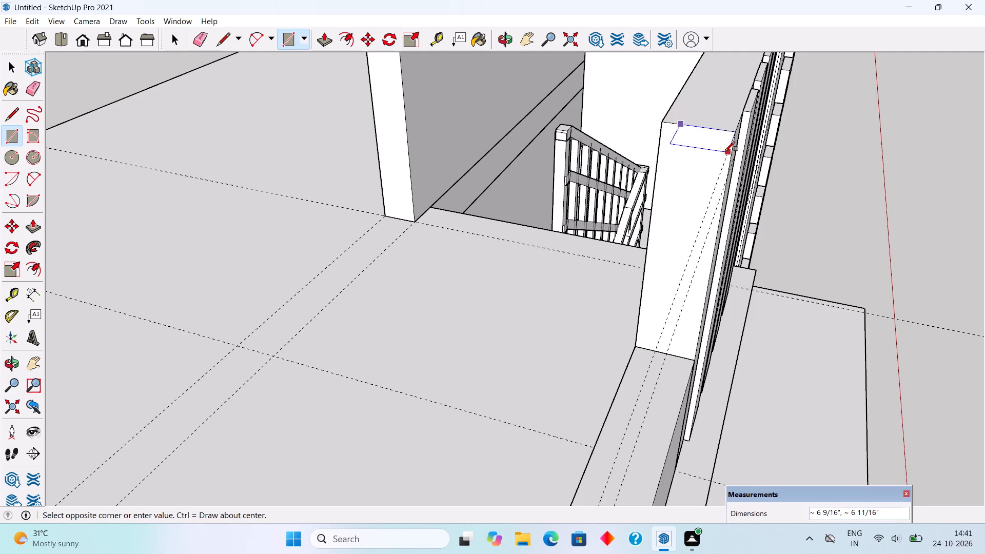
pyautogui.click(718, 148)
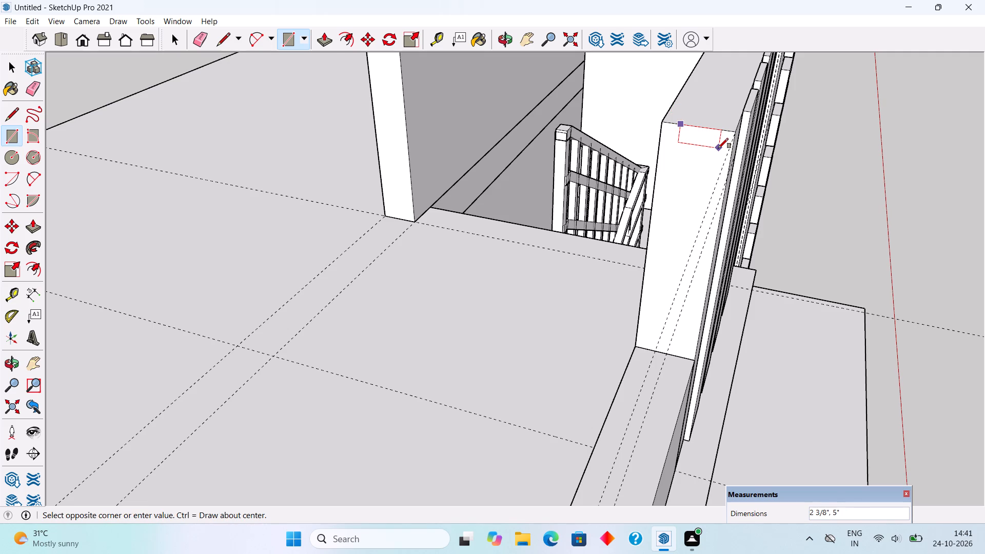
# Extrude the small rectangle about 7' 3/8" as a rail reaching the outer front corner of the low parapet.
pyautogui.press('p')
pyautogui.click(712, 141)
pyautogui.scroll(-13, 692, 248)
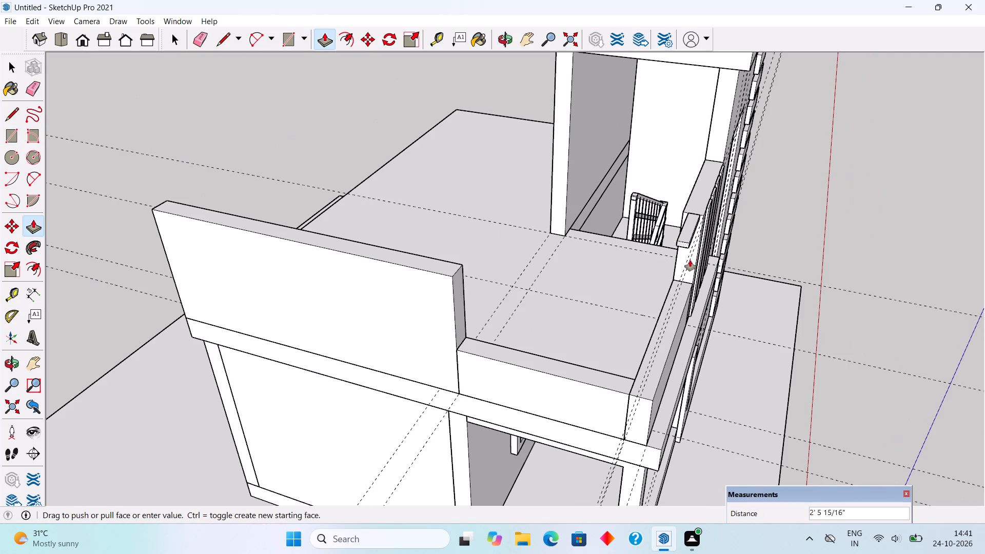
pyautogui.click(647, 398)
# Split the rail's inner side face near its front end with a 2 3/8" vertical line.
pyautogui.moveTo(586, 319); pyautogui.dragTo(741, 292, button='middle')
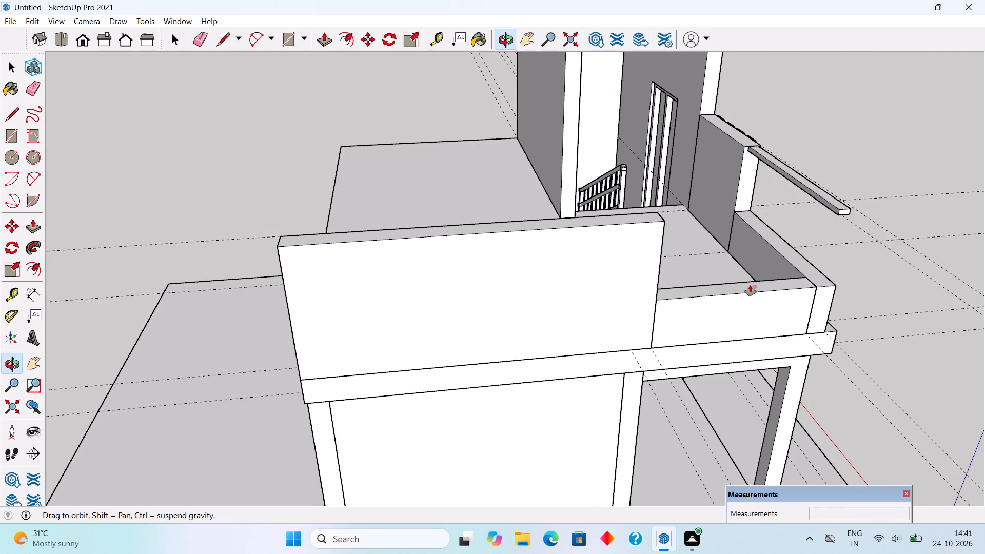
pyautogui.scroll(11, 832, 192)
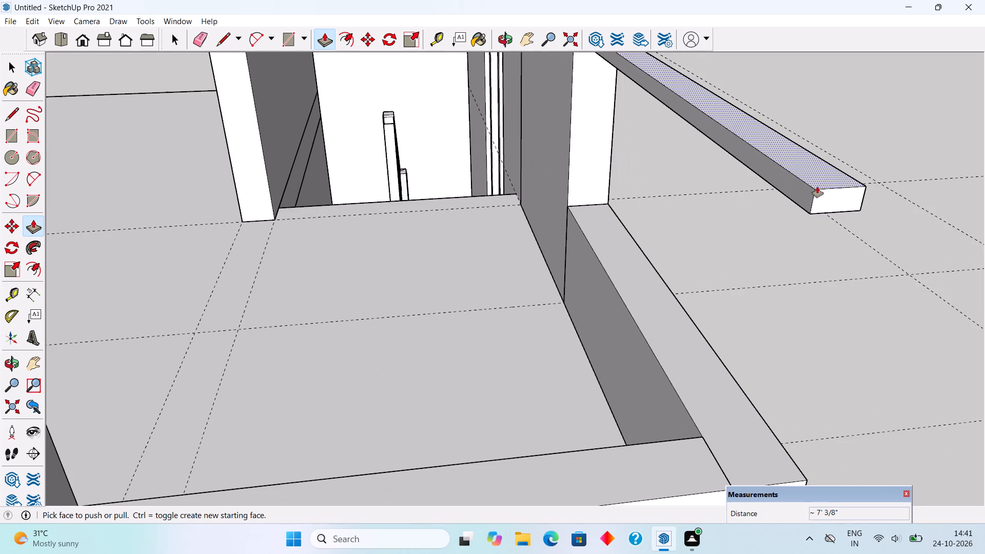
pyautogui.press('t')
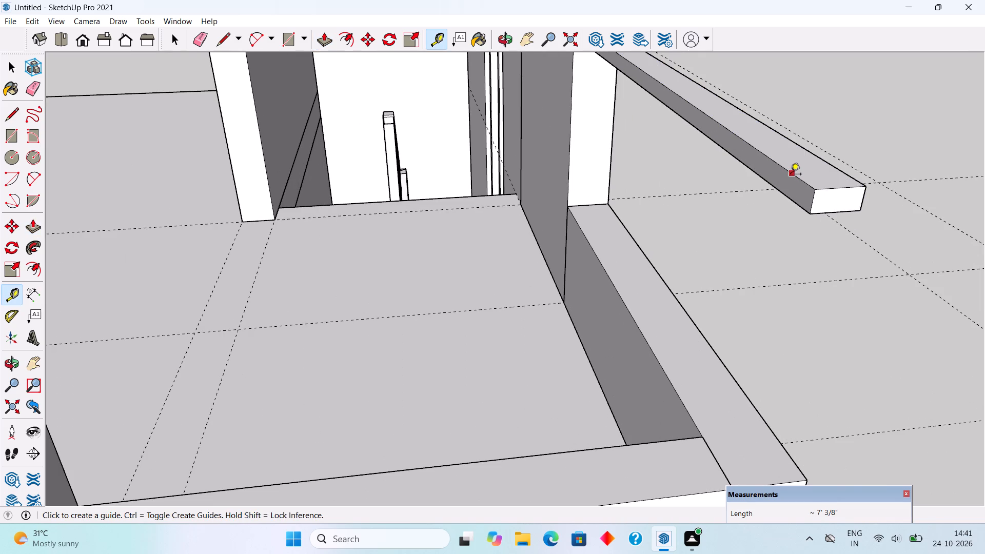
pyautogui.click(791, 175)
pyautogui.press('l')
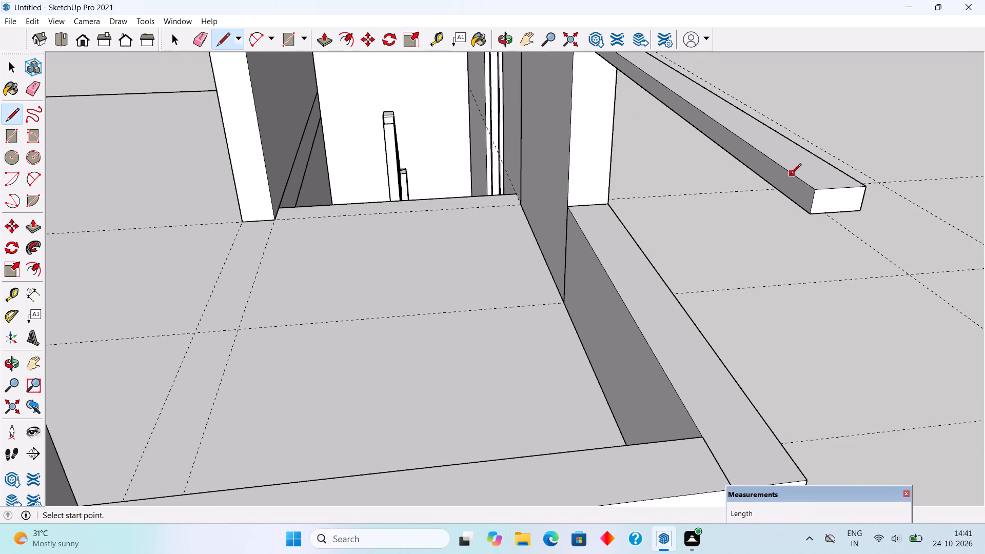
pyautogui.click(790, 175)
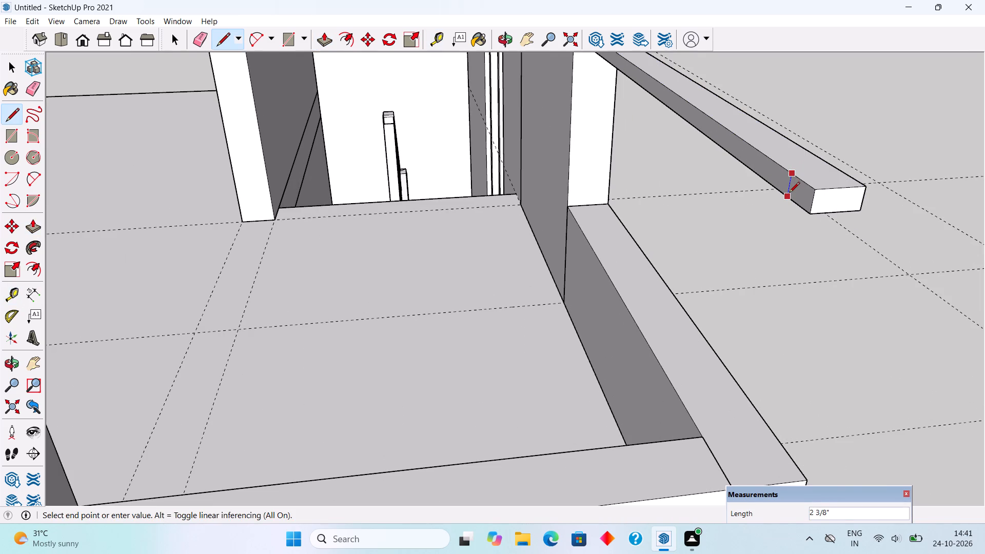
pyautogui.click(789, 193)
# Pull the split-off end of the rail's inner face about 6' 2 5/8" across the front to the tall front parapet.
pyautogui.press('p')
pyautogui.click(796, 192)
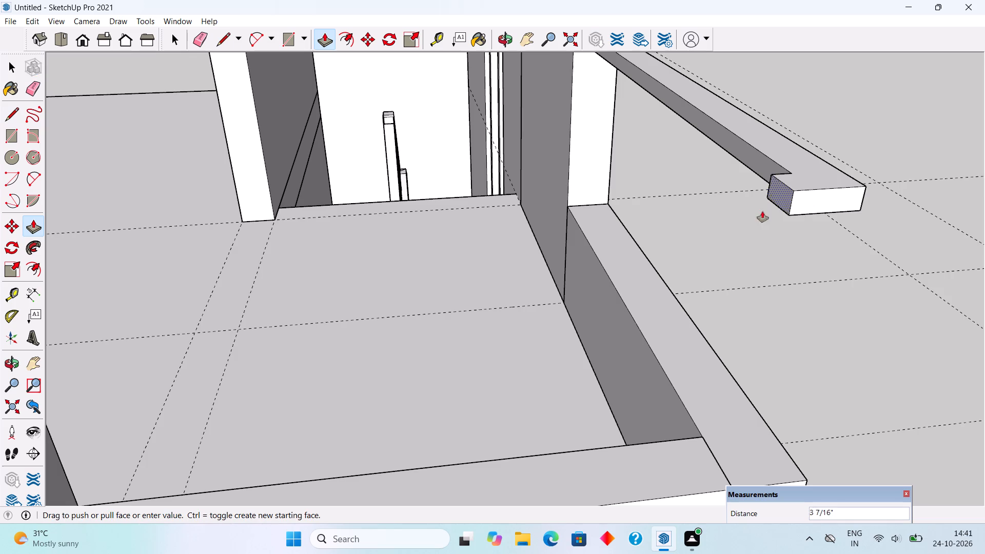
pyautogui.scroll(-8, 693, 251)
pyautogui.click(543, 256)
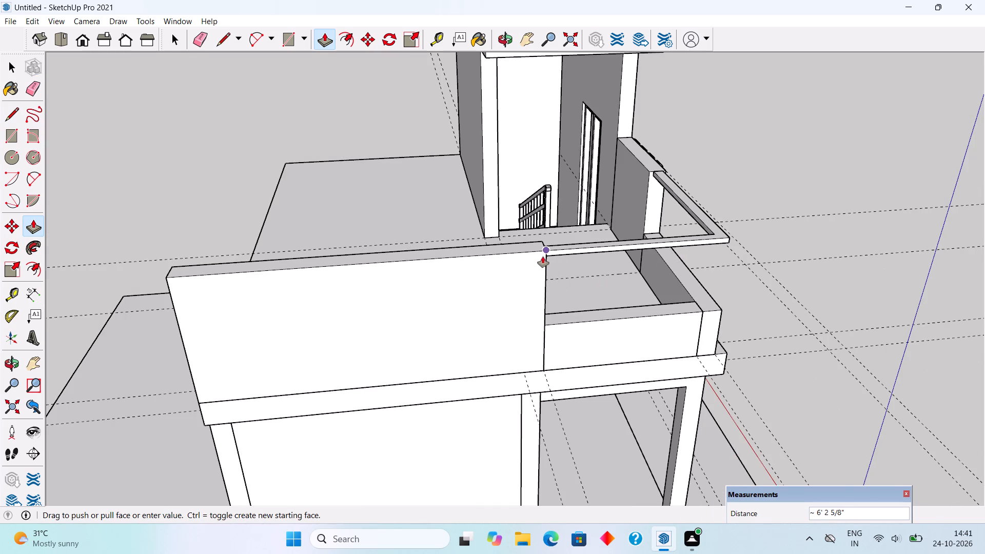
# Shift the front rail inward by pulling its inner face out about 2 7/16" and pushing its outer face in about 2 3/8".
pyautogui.moveTo(917, 296); pyautogui.dragTo(601, 238, button='middle')
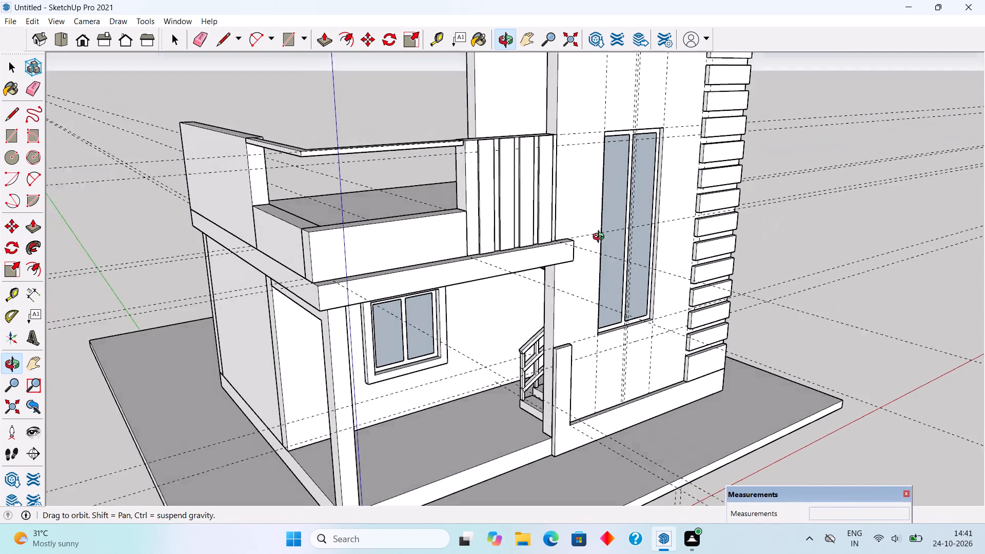
pyautogui.moveTo(601, 238); pyautogui.dragTo(622, 287, button='middle')
pyautogui.moveTo(326, 208); pyautogui.dragTo(297, 225, button='middle')
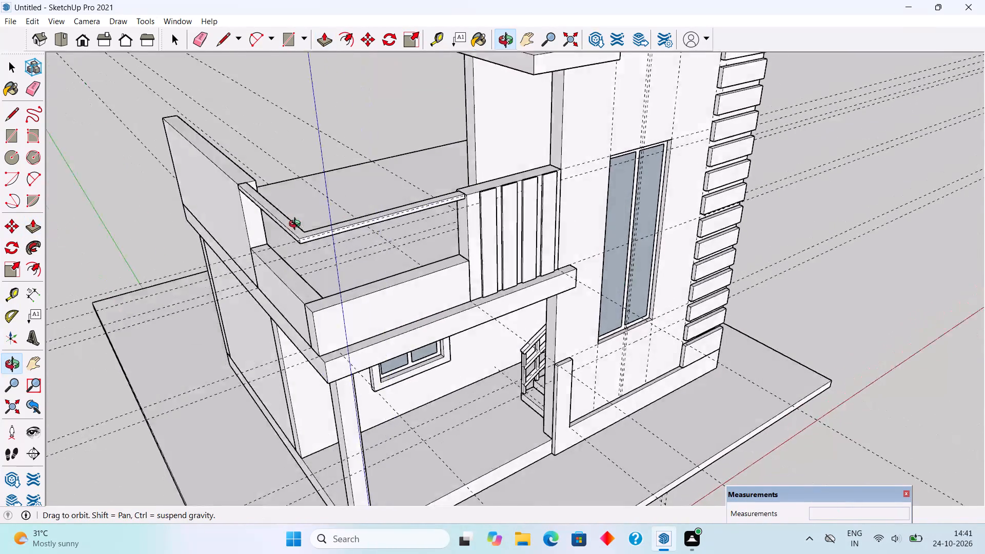
pyautogui.moveTo(297, 225); pyautogui.dragTo(220, 236, button='middle')
pyautogui.scroll(6, 267, 156)
pyautogui.moveTo(233, 177); pyautogui.dragTo(189, 180, button='middle')
pyautogui.scroll(2, 221, 201)
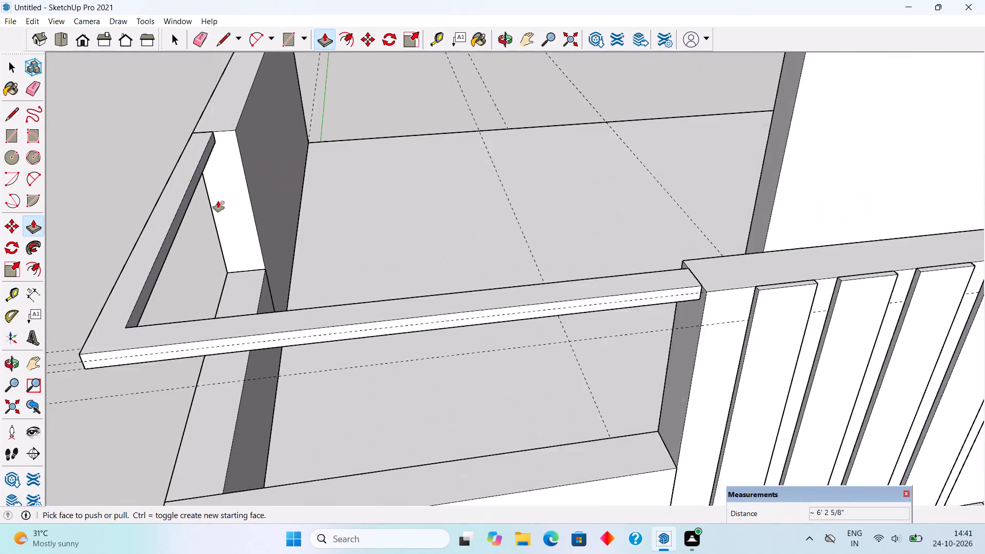
pyautogui.scroll(2, 218, 201)
pyautogui.click(166, 228)
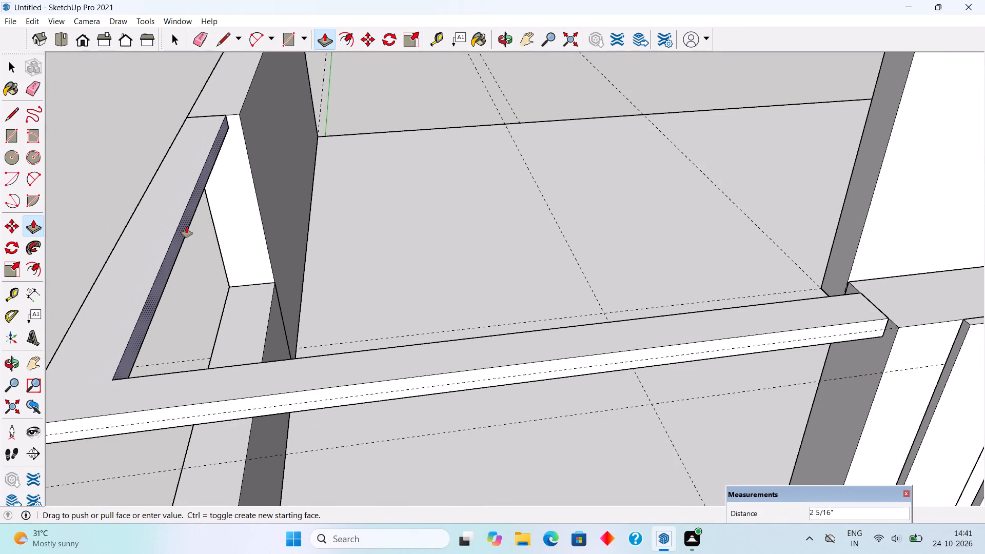
pyautogui.click(186, 229)
pyautogui.moveTo(194, 230); pyautogui.dragTo(324, 165, button='middle')
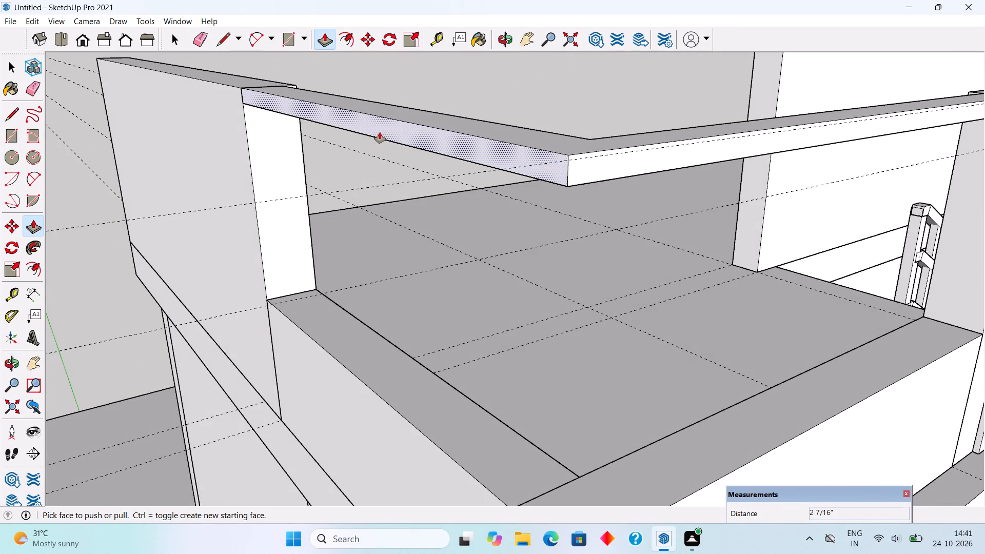
pyautogui.click(380, 132)
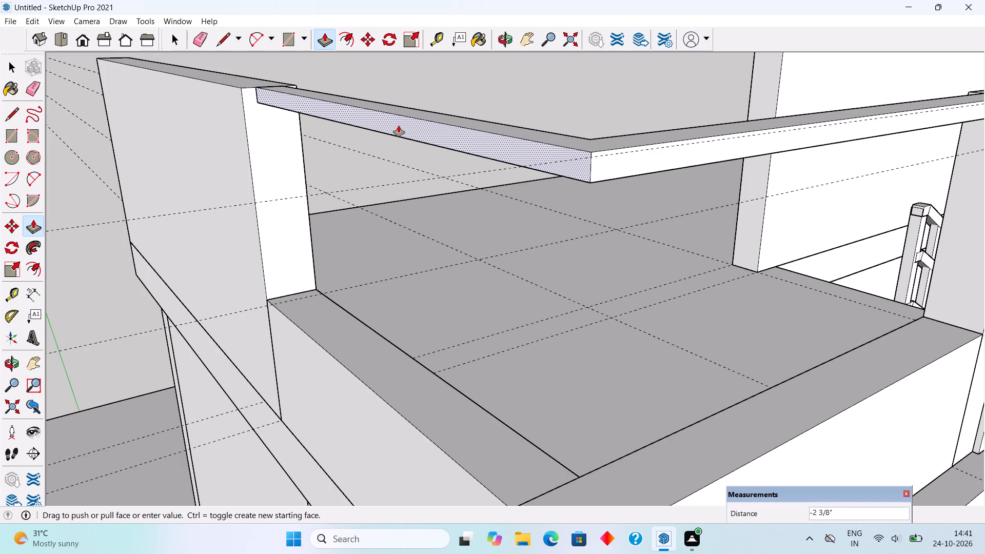
pyautogui.click(399, 126)
pyautogui.press('space')
# Make the whole L-shaped rail above the low parapet a group.
pyautogui.moveTo(564, 148); pyautogui.dragTo(485, 233, button='middle')
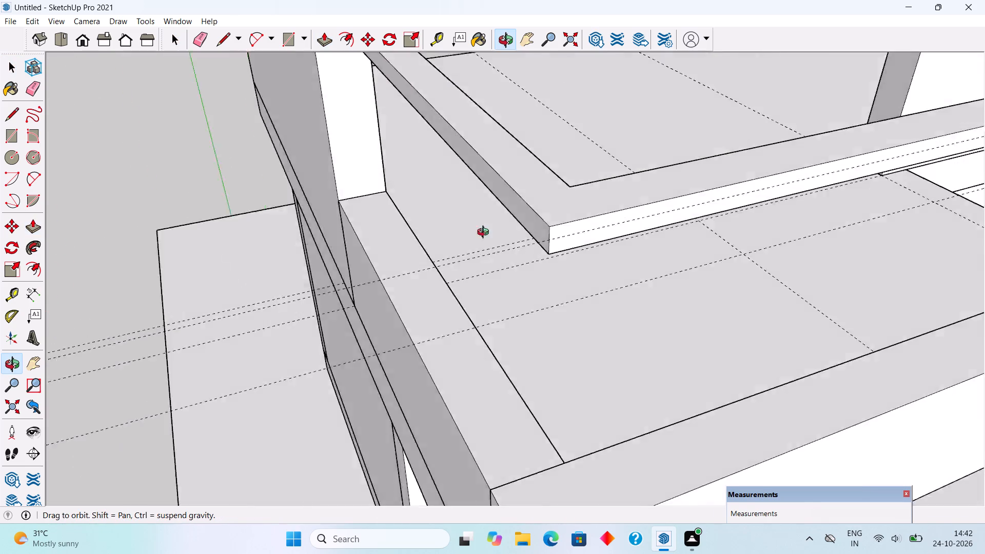
pyautogui.moveTo(485, 233); pyautogui.dragTo(447, 260, button='middle')
pyautogui.scroll(-9, 445, 261)
pyautogui.tripleClick(482, 253)
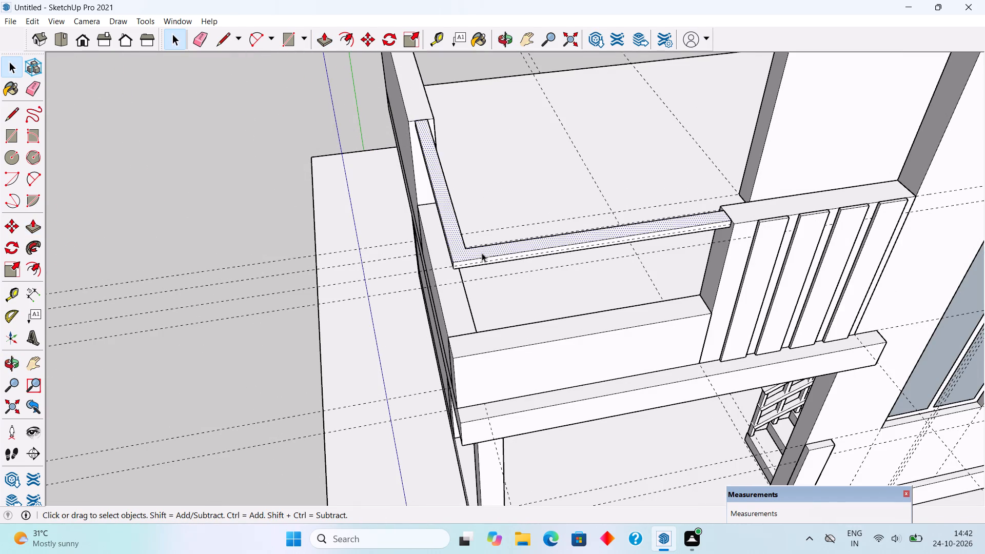
pyautogui.rightClick(482, 253)
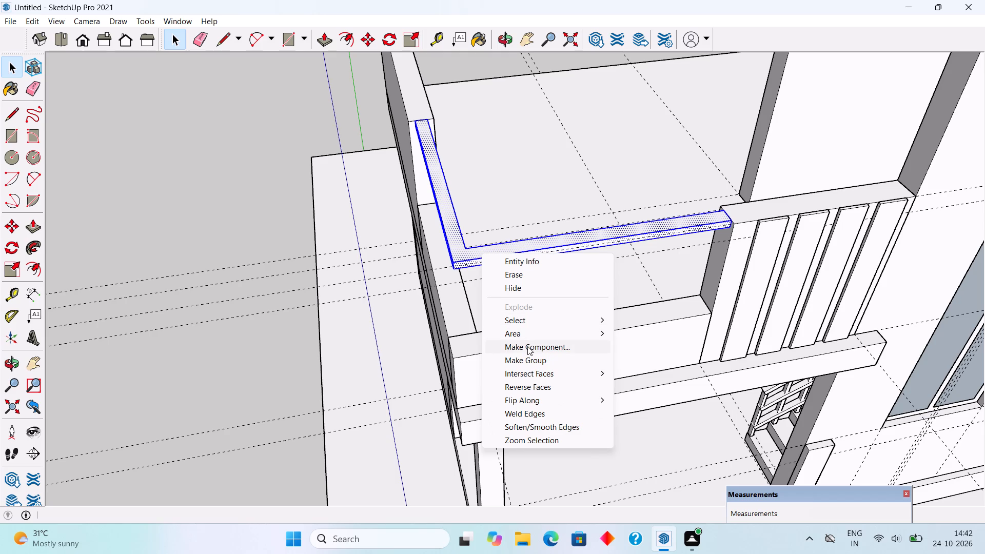
pyautogui.click(532, 358)
pyautogui.moveTo(529, 307); pyautogui.dragTo(520, 212, button='middle')
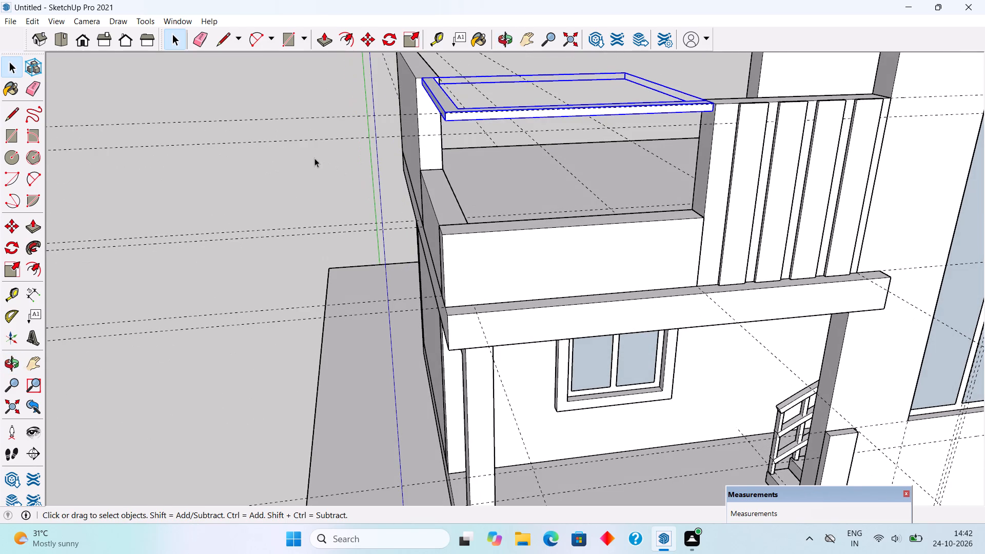
pyautogui.click(314, 158)
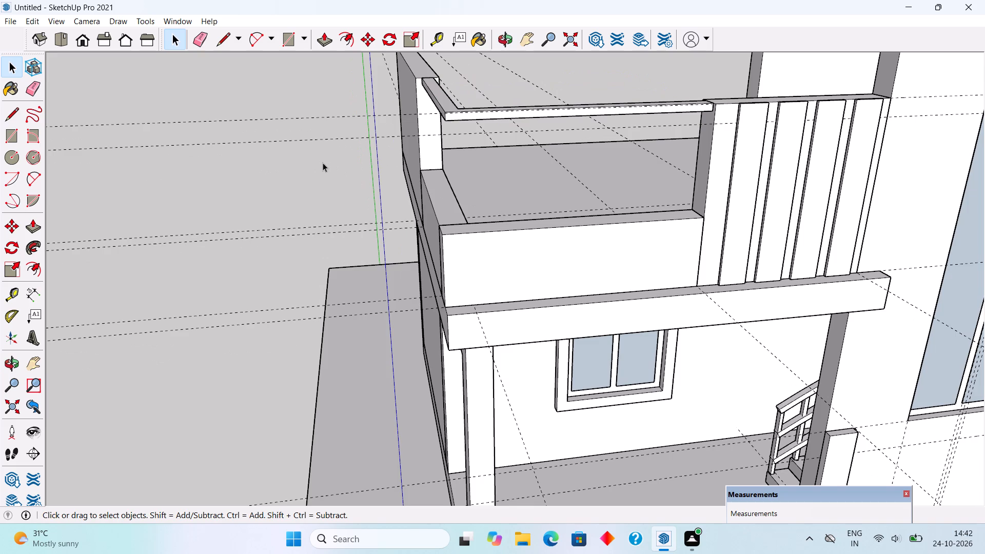
# Copy the L-shaped rail group 11" straight down, below the original.
pyautogui.moveTo(317, 172); pyautogui.dragTo(258, 176, button='middle')
pyautogui.scroll(-3, 259, 176)
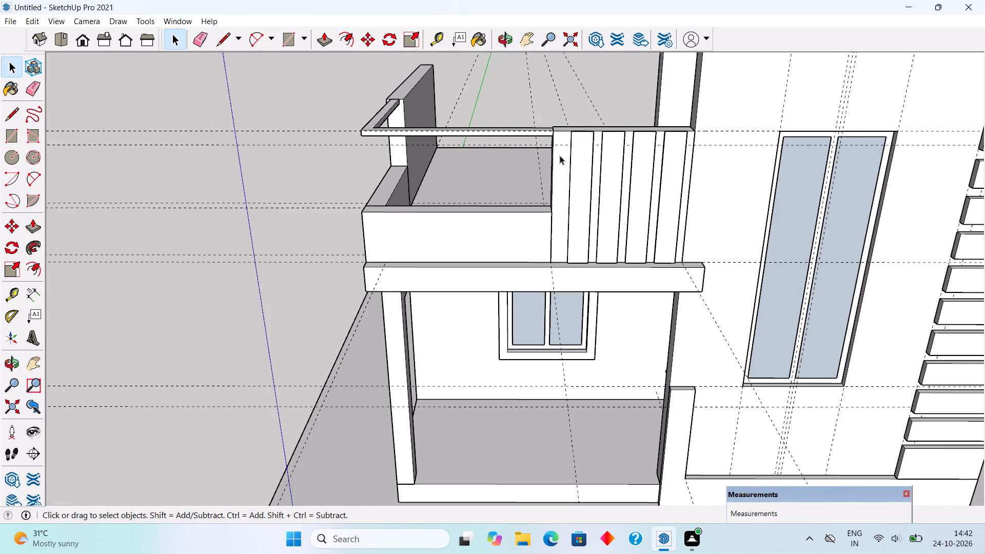
pyautogui.scroll(10, 560, 155)
pyautogui.click(543, 118)
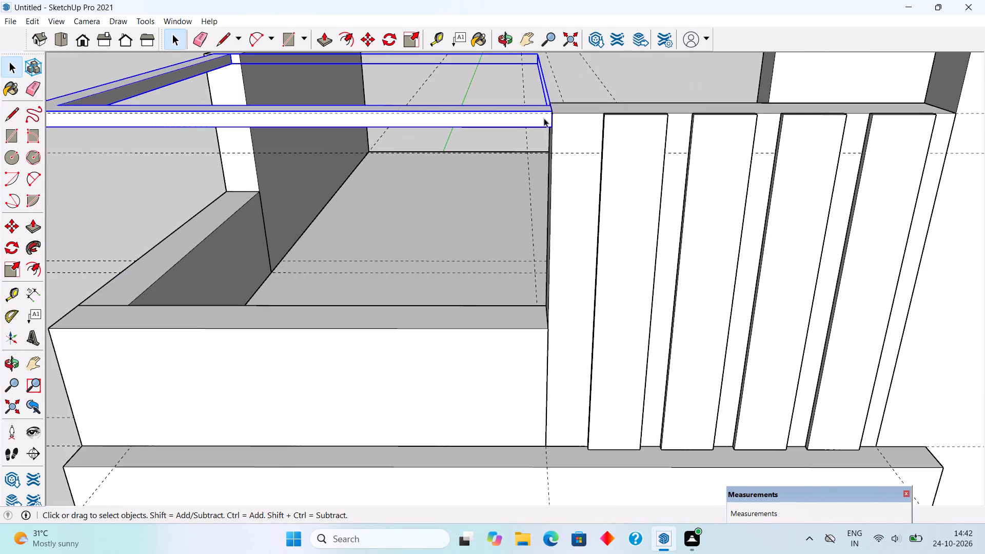
pyautogui.press('m')
pyautogui.click(551, 130)
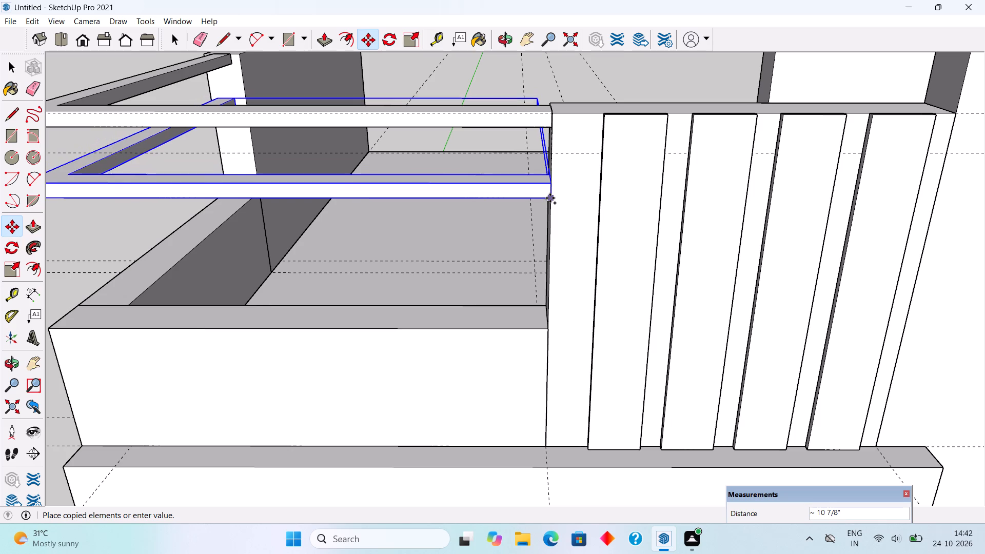
pyautogui.write('11"')
pyautogui.press('Return')
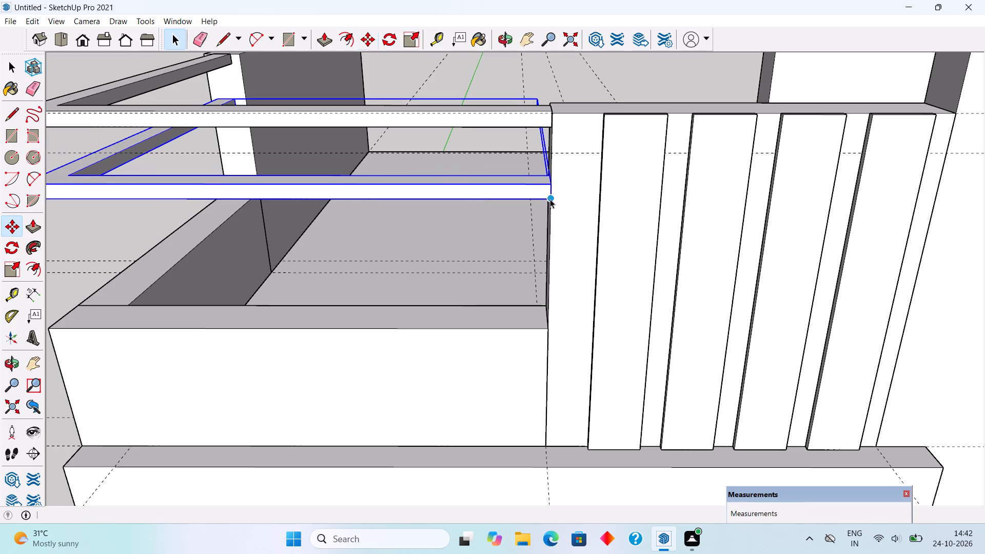
# Open the lower rail group and push the outer face of its side segment in 1".
pyautogui.press('space')
pyautogui.tripleClick(520, 192)
pyautogui.moveTo(520, 193); pyautogui.dragTo(538, 223, button='middle')
pyautogui.scroll(3, 541, 223)
pyautogui.press('p')
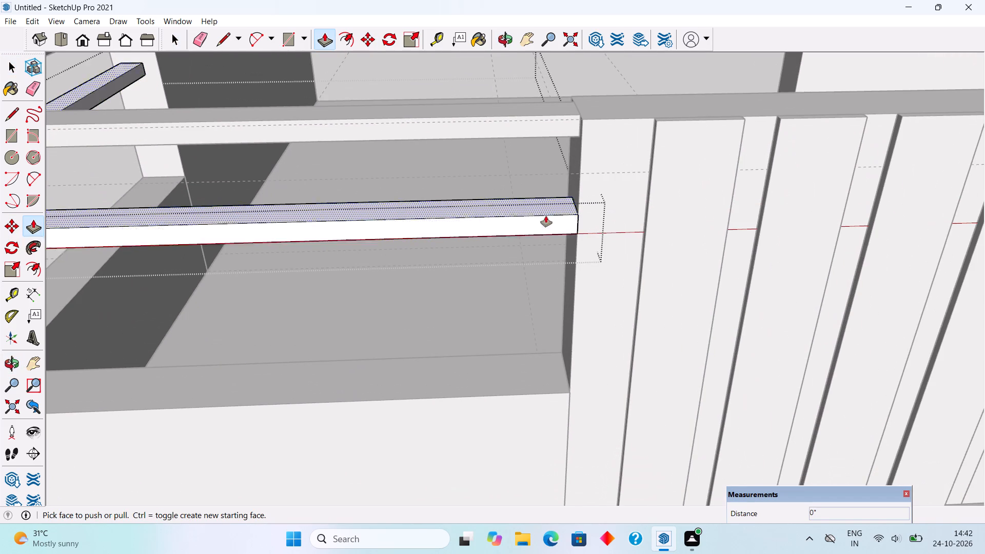
pyautogui.click(546, 217)
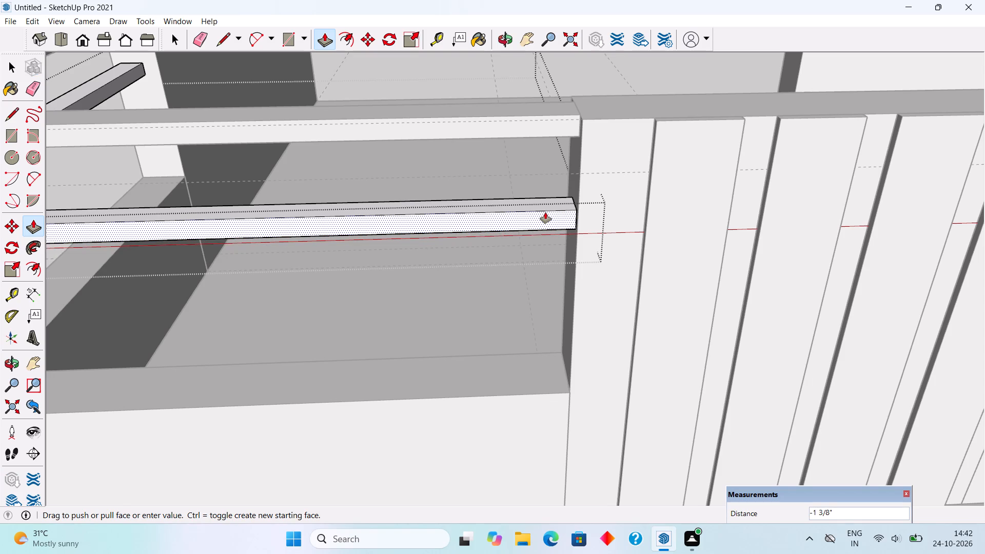
pyautogui.write('1"')
pyautogui.press('Return')
pyautogui.scroll(-3, 545, 212)
pyautogui.scroll(1, 545, 212)
pyautogui.scroll(-6, 545, 212)
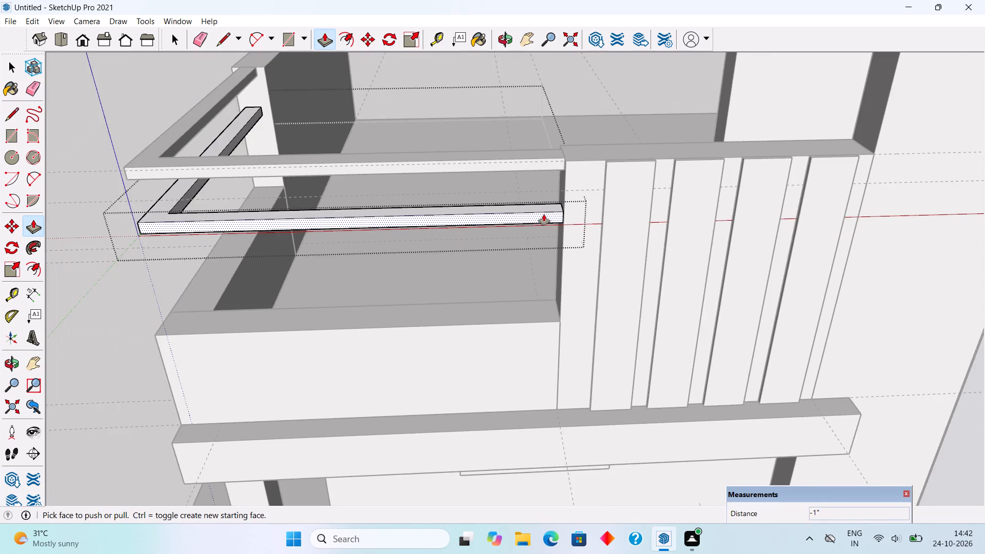
# Push the outer face of the lower rail's front segment in 1".
pyautogui.scroll(-2, 544, 214)
pyautogui.moveTo(305, 227); pyautogui.dragTo(474, 166, button='middle')
pyautogui.scroll(3, 417, 181)
pyautogui.click(411, 173)
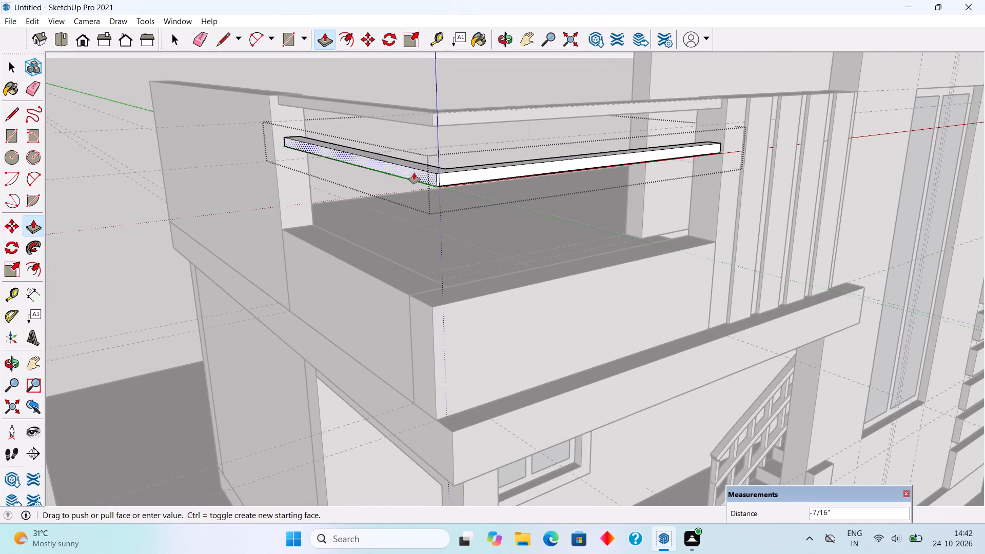
pyautogui.write('1"')
pyautogui.press('Return')
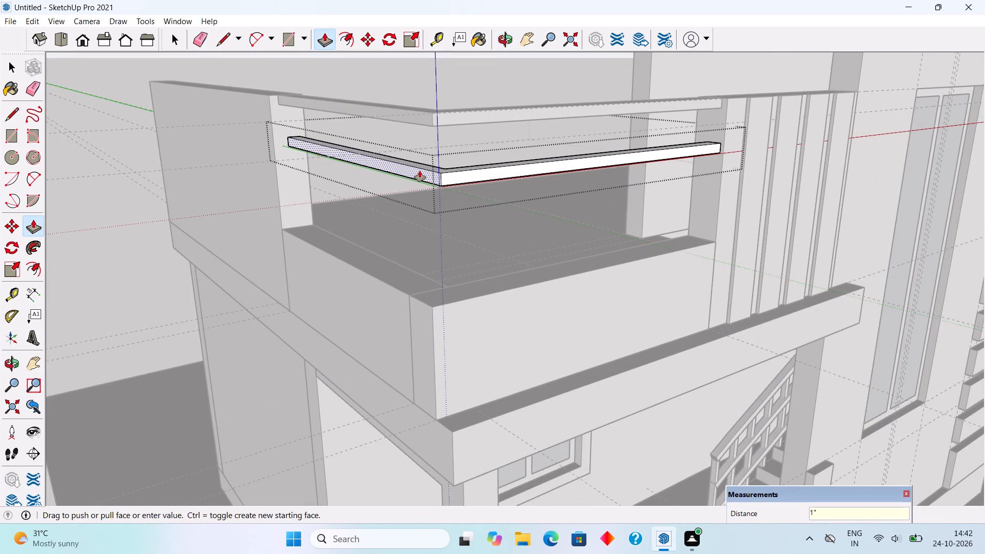
# Push the outer face of the lower rail's side segment in another .5" and close the group.
pyautogui.click(484, 177)
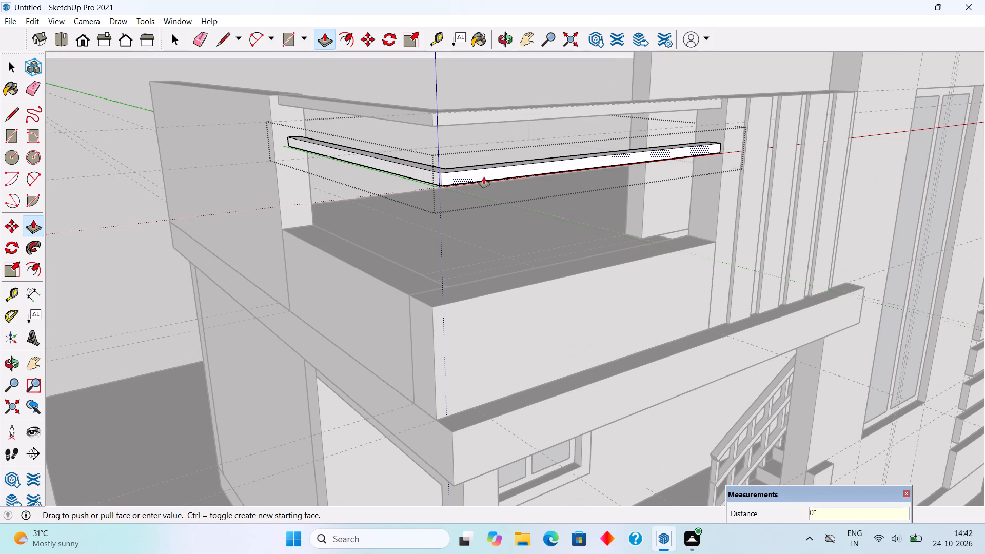
pyautogui.write('.5"')
pyautogui.press('Return')
pyautogui.press('space')
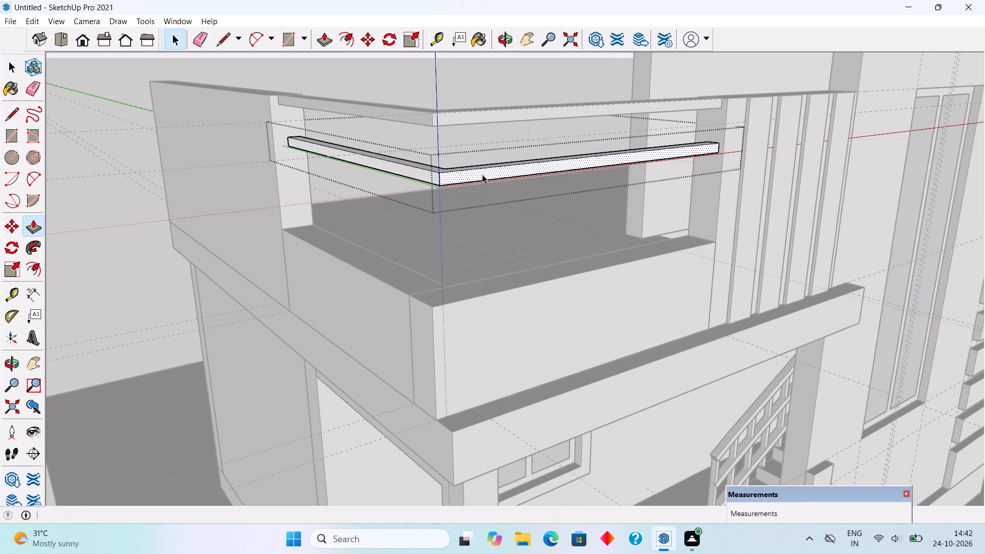
pyautogui.click(450, 73)
pyautogui.moveTo(328, 153); pyautogui.dragTo(167, 117, button='middle')
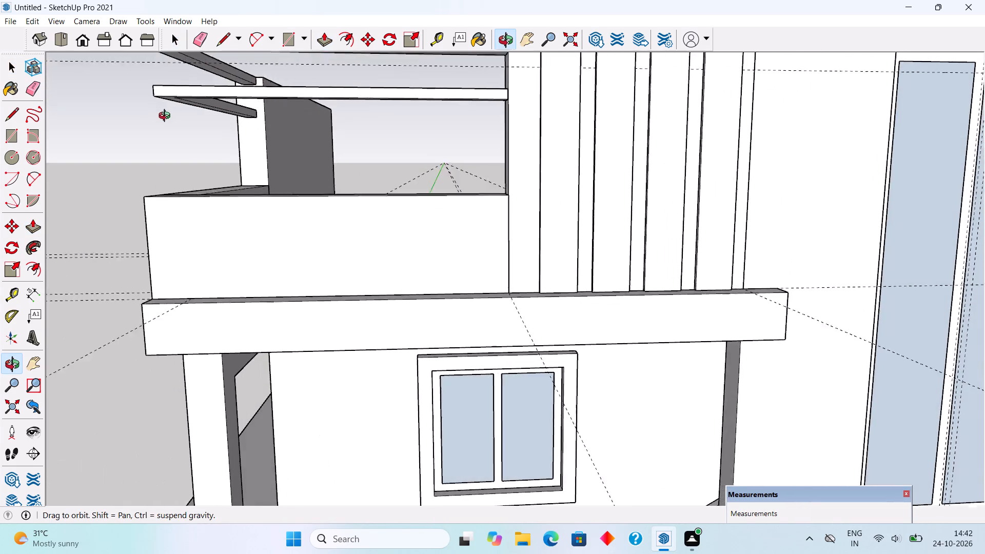
# Copy the second L-shaped rail 11" straight down to make a third rail above the low parapet.
pyautogui.moveTo(167, 117); pyautogui.dragTo(120, 176, button='middle')
pyautogui.click(393, 193)
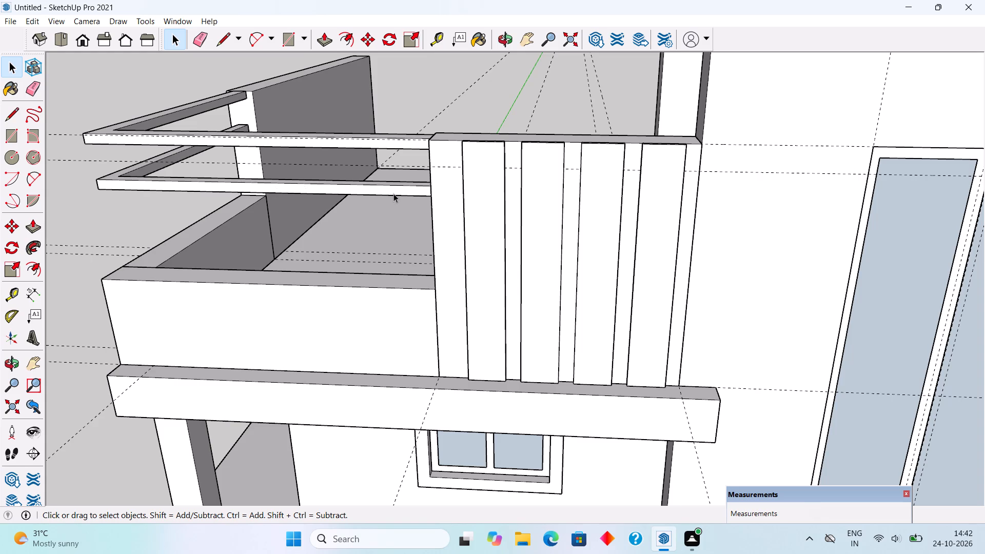
pyautogui.press('m')
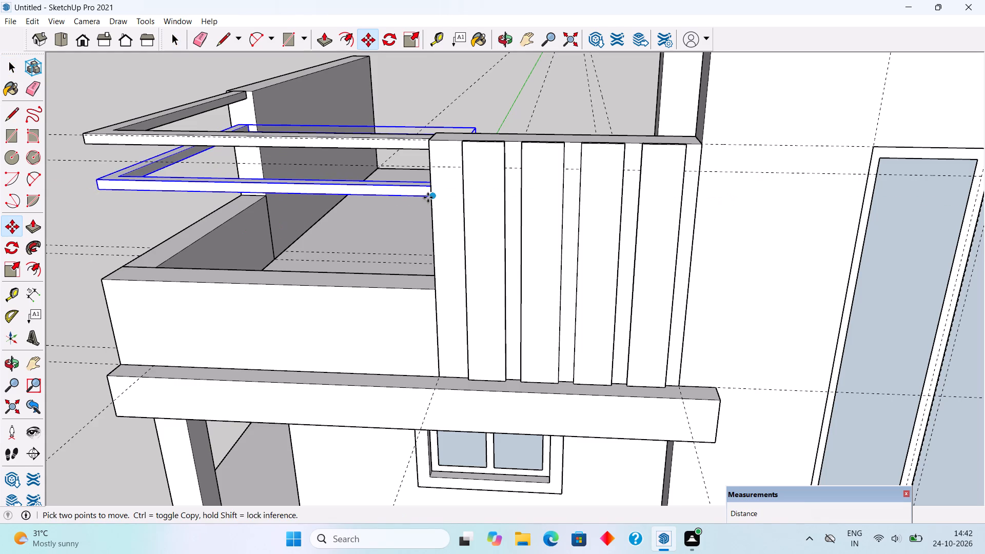
pyautogui.click(428, 197)
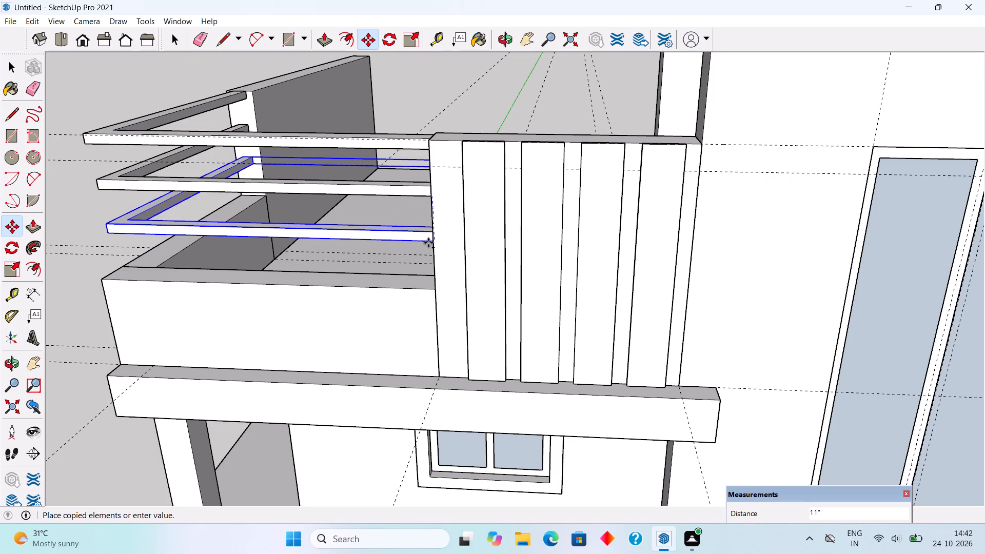
pyautogui.click(428, 243)
pyautogui.press('space')
pyautogui.click(380, 108)
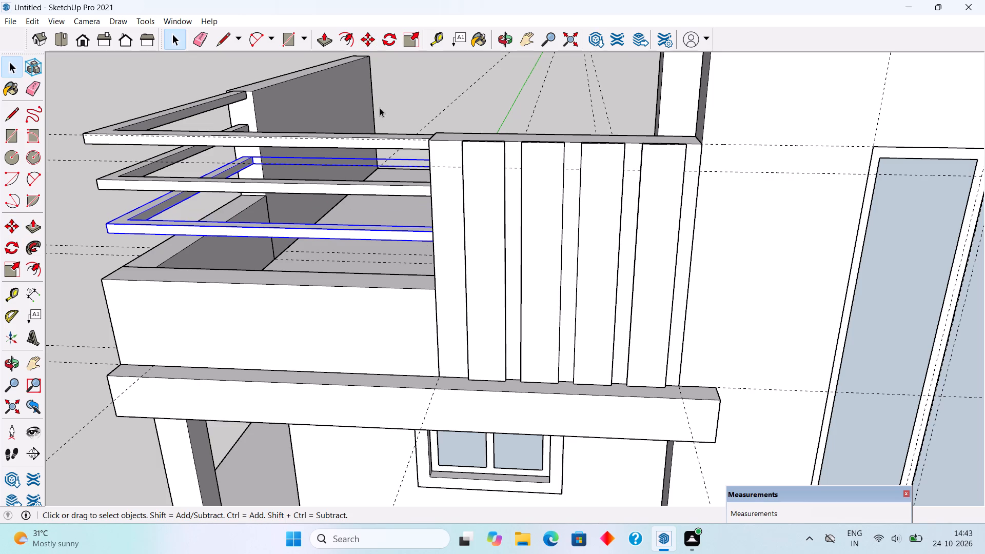
# Examine the three stacked rails and the low parapet from the front and from above.
pyautogui.moveTo(394, 240); pyautogui.dragTo(489, 132, button='middle')
pyautogui.scroll(-10, 478, 177)
pyautogui.moveTo(405, 259); pyautogui.dragTo(302, 270, button='middle')
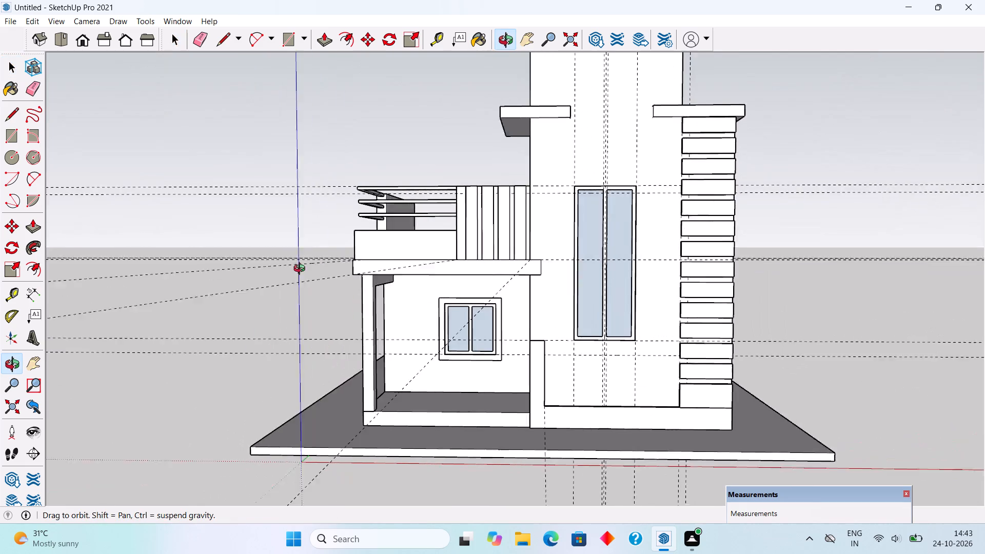
pyautogui.moveTo(302, 270); pyautogui.dragTo(439, 290, button='middle')
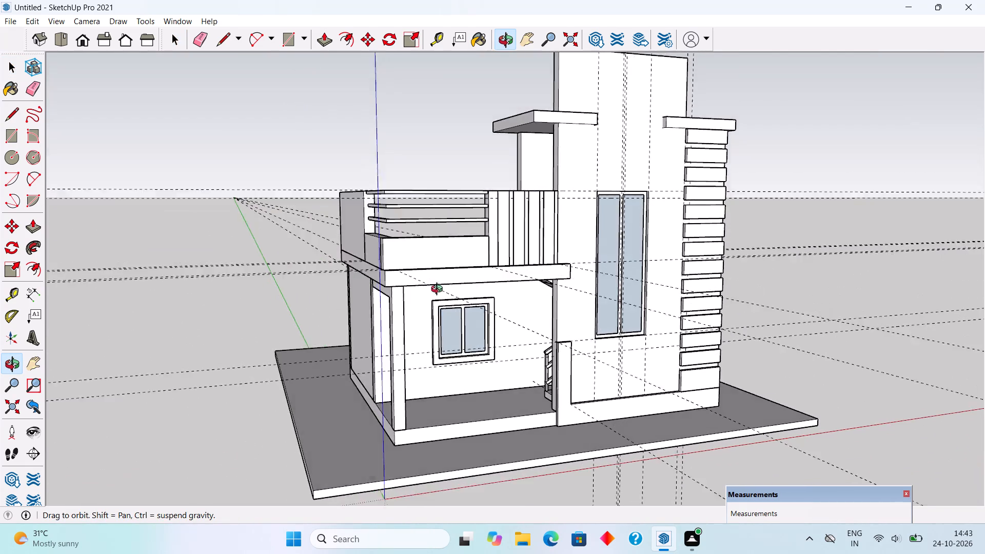
pyautogui.moveTo(439, 290); pyautogui.dragTo(431, 318, button='middle')
pyautogui.scroll(3, 436, 212)
pyautogui.scroll(4, 442, 291)
pyautogui.moveTo(437, 168); pyautogui.dragTo(438, 313, button='middle')
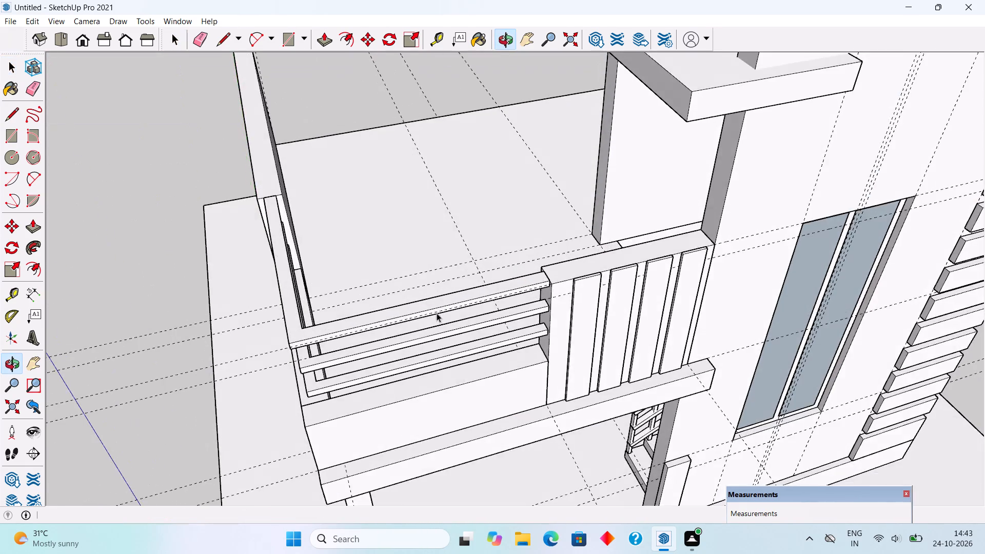
pyautogui.scroll(5, 464, 407)
pyautogui.scroll(4, 432, 338)
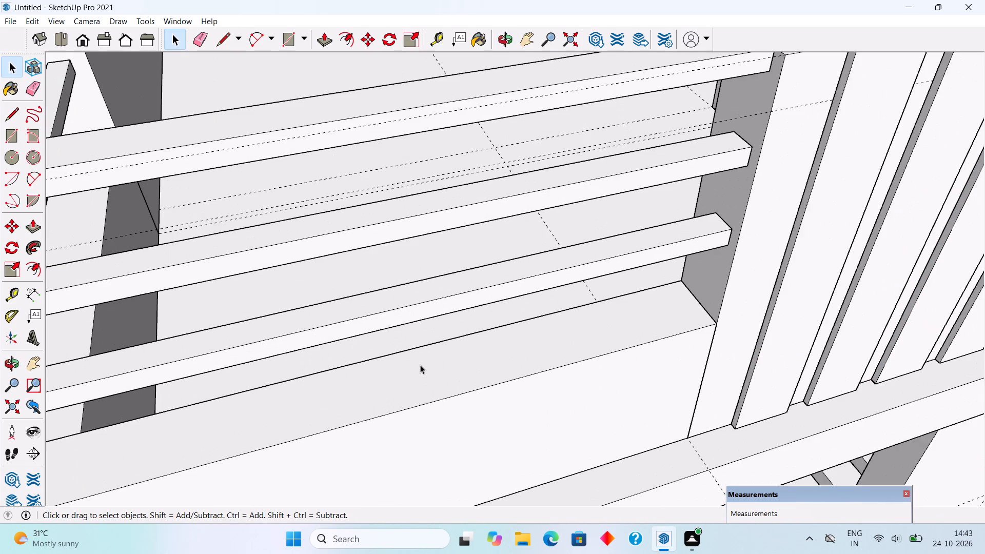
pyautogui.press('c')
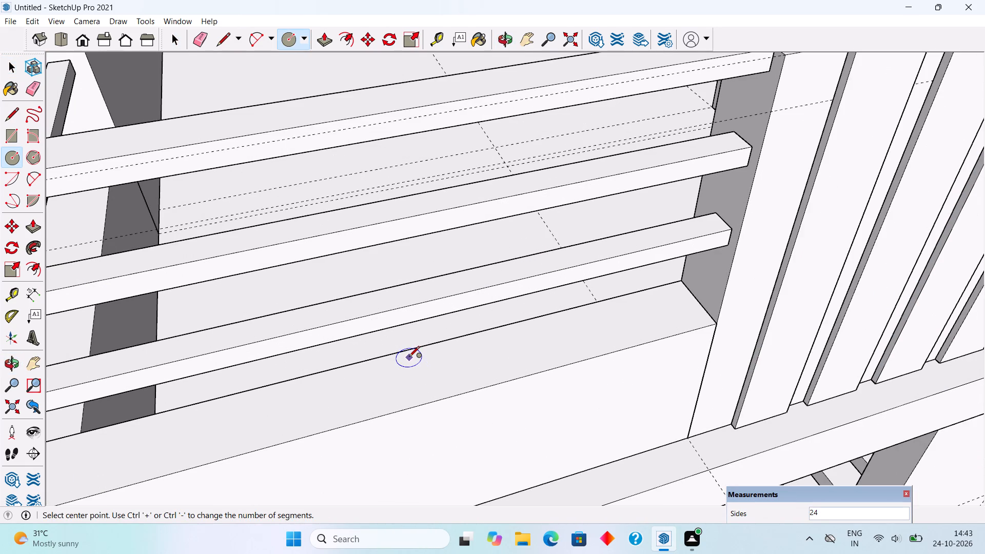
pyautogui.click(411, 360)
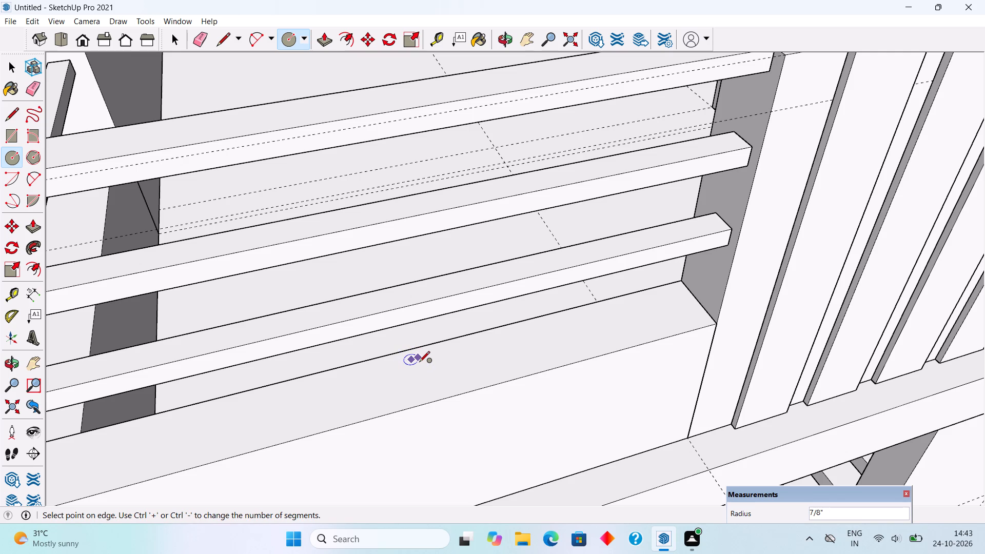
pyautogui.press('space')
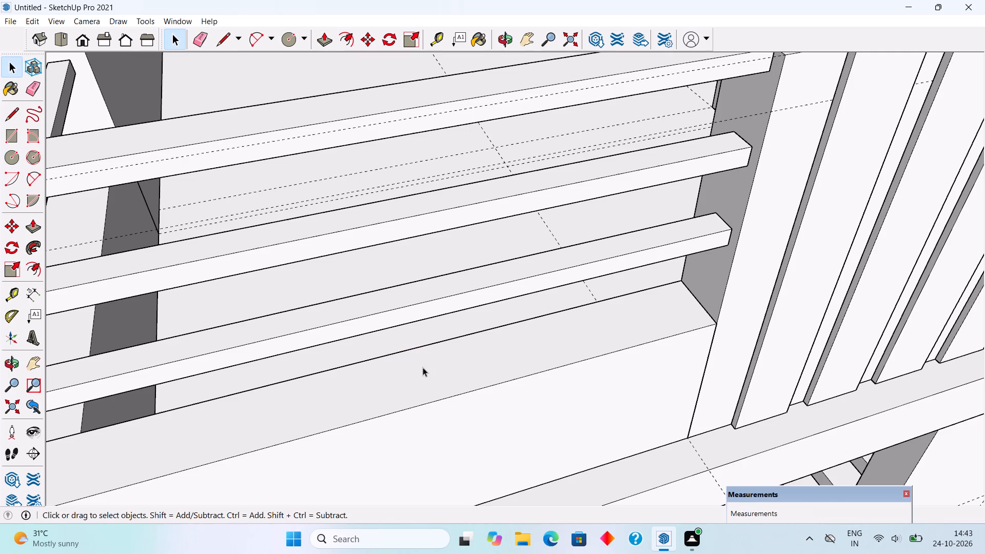
# Draw a circle of about 1 1/4" radius on the low front parapet's top and extrude it up to the top rail as a post.
pyautogui.press('c')
pyautogui.click(419, 374)
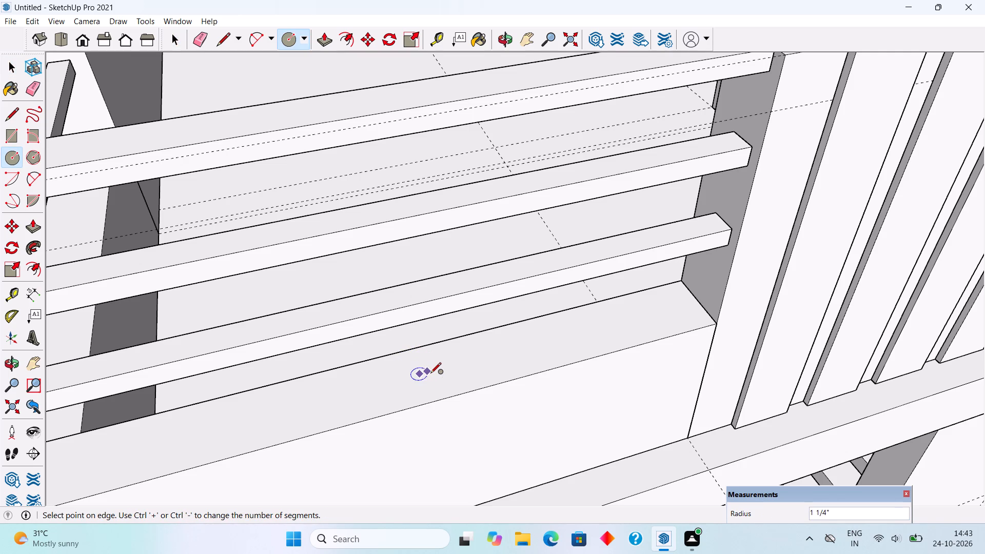
pyautogui.click(430, 374)
pyautogui.press('p')
pyautogui.click(423, 371)
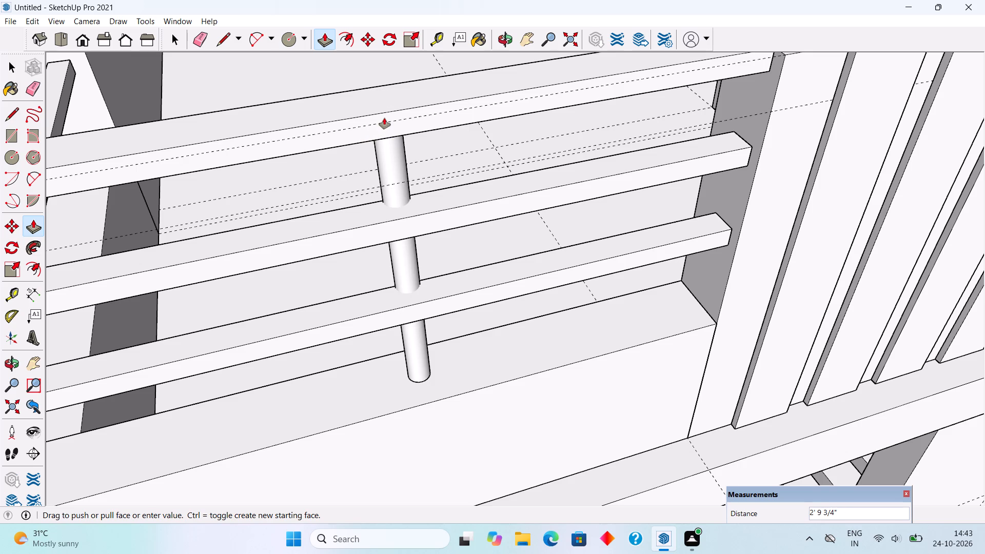
pyautogui.click(384, 118)
pyautogui.press('space')
# Select the whole round railing post and make it a group.
pyautogui.scroll(-6, 507, 365)
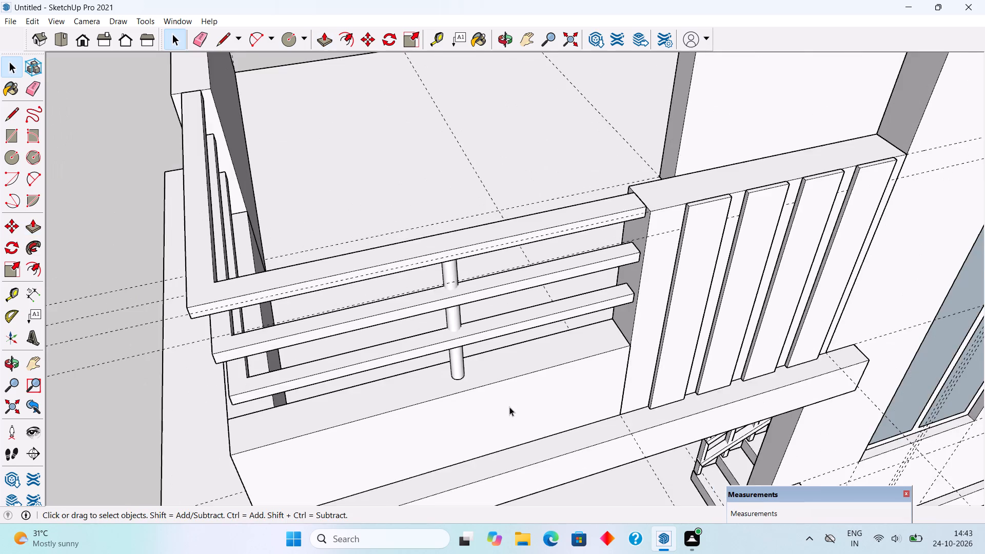
pyautogui.scroll(-5, 509, 407)
pyautogui.moveTo(467, 318); pyautogui.dragTo(422, 190, button='middle')
pyautogui.tripleClick(442, 256)
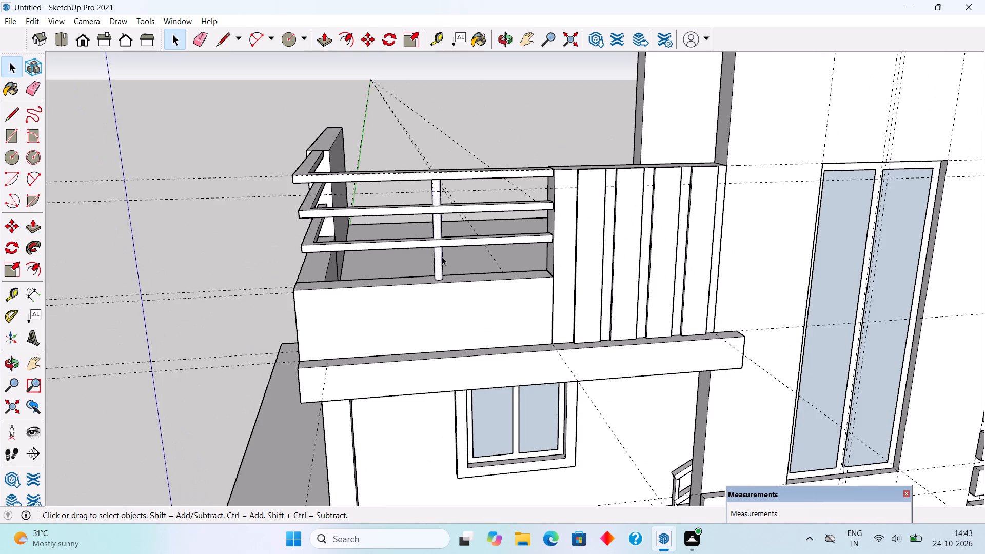
pyautogui.rightClick(442, 256)
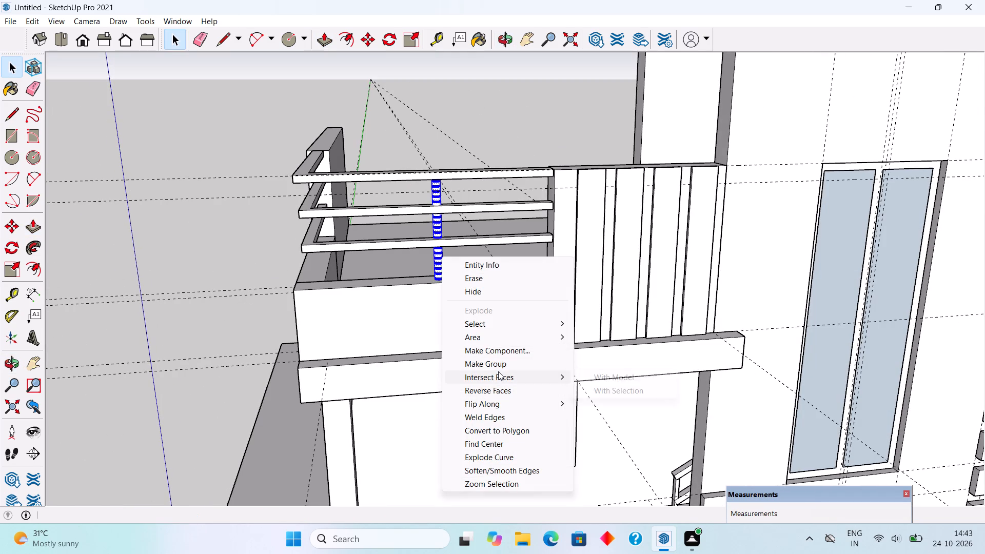
pyautogui.click(498, 366)
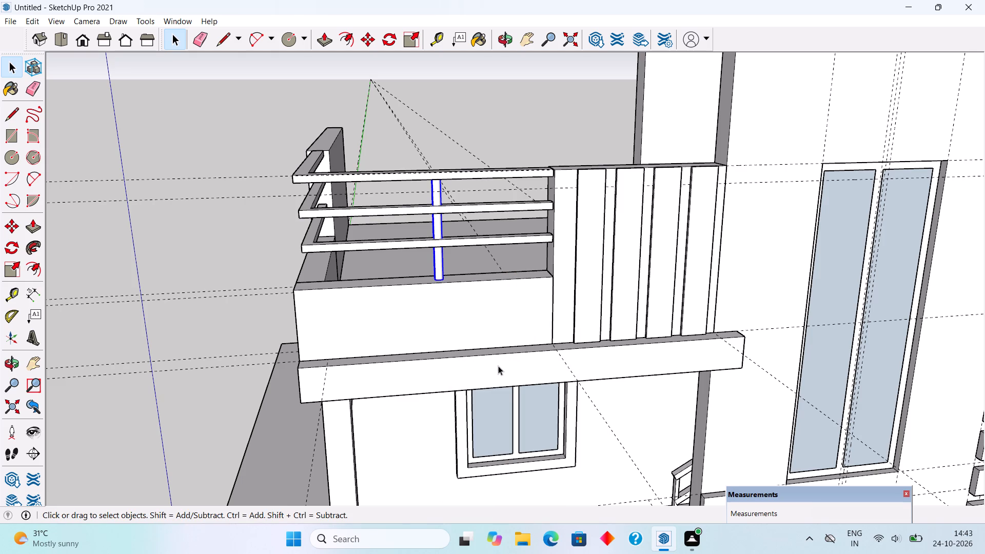
# Copy the post about 3' 5" along the front parapet to the corner, and move the copy about 1' 4 13/16" along the side parapet.
pyautogui.moveTo(420, 357); pyautogui.dragTo(665, 365, button='middle')
pyautogui.scroll(4, 618, 299)
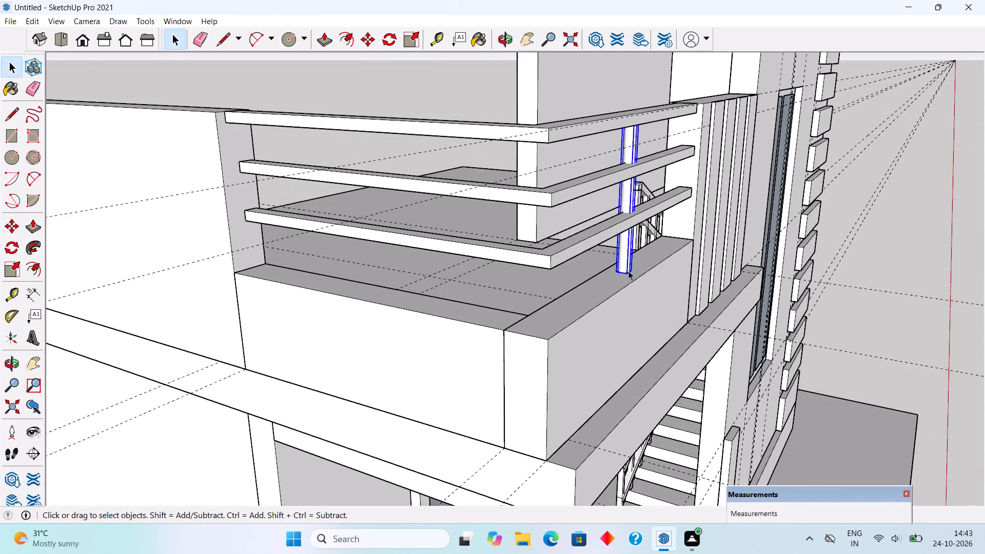
pyautogui.press('m')
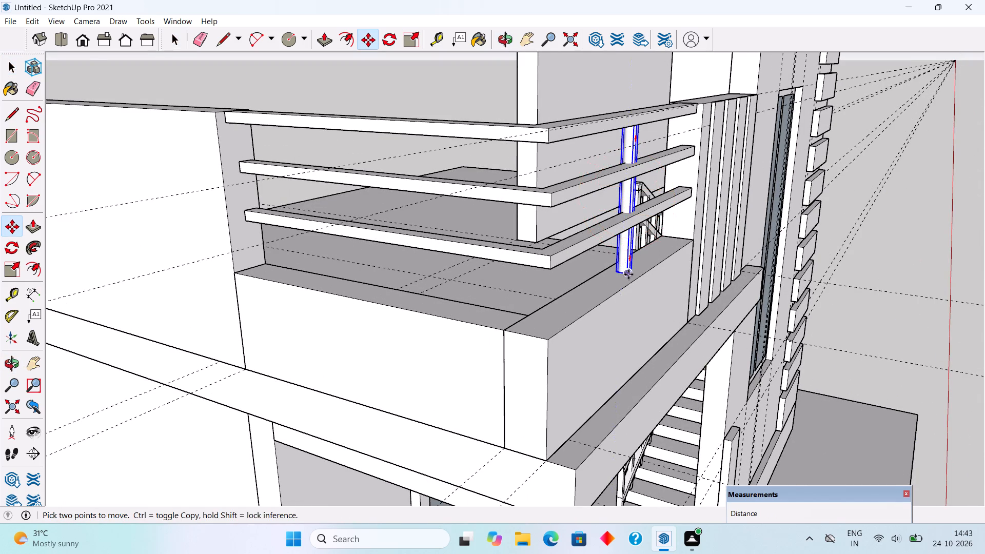
pyautogui.click(628, 274)
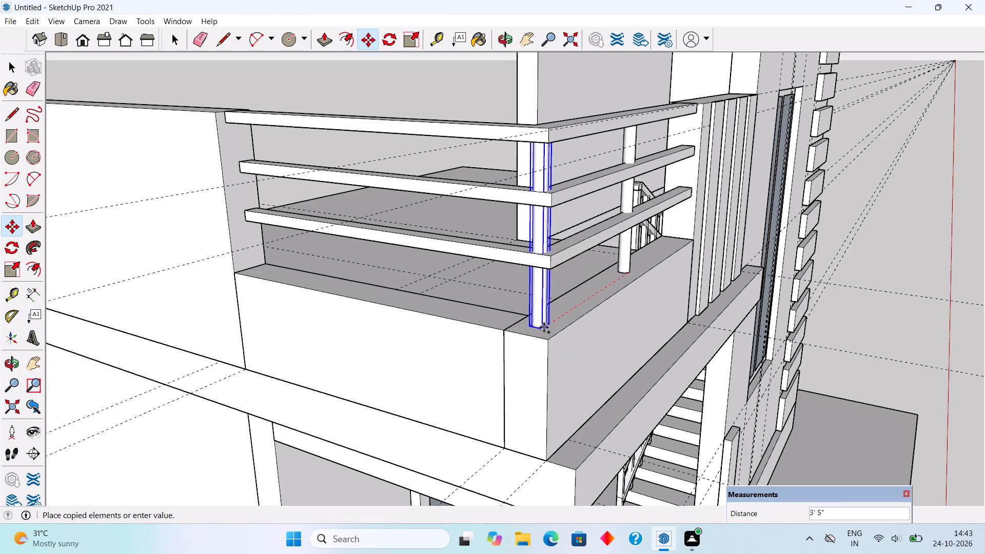
pyautogui.click(544, 327)
pyautogui.click(544, 327)
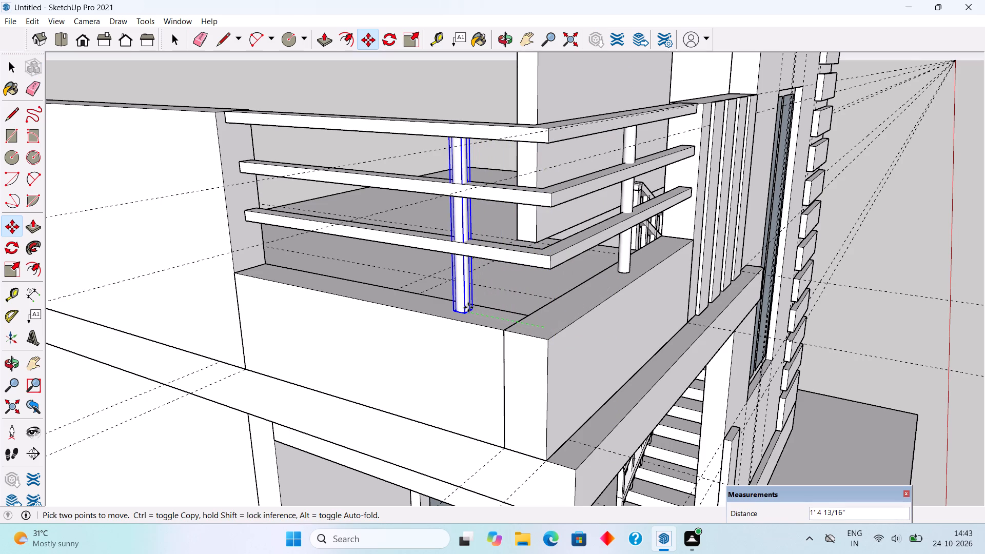
pyautogui.click(468, 307)
pyautogui.press('space')
pyautogui.click(380, 87)
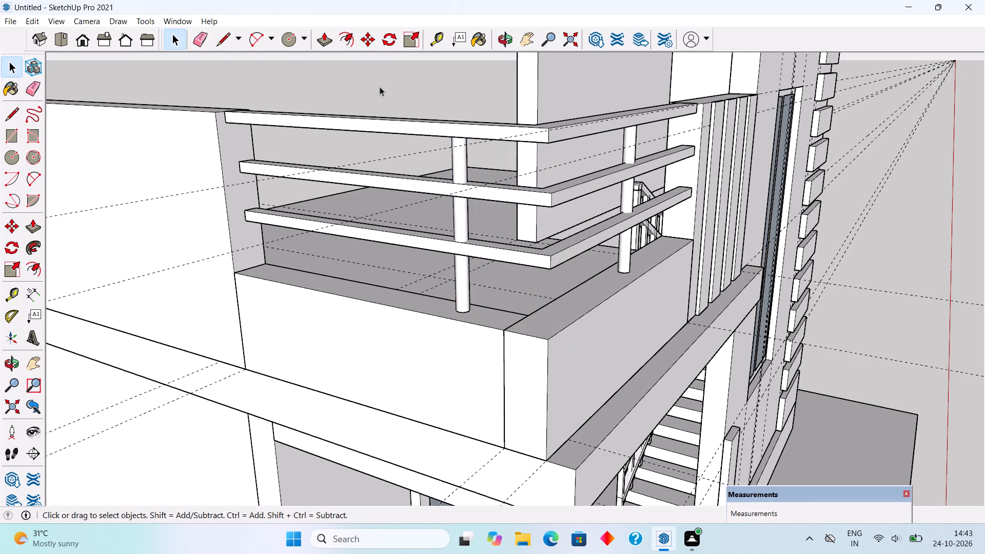
# Review the railing with its posts and the whole house from the front and the side.
pyautogui.moveTo(501, 197); pyautogui.dragTo(189, 180, button='middle')
pyautogui.scroll(-6, 189, 180)
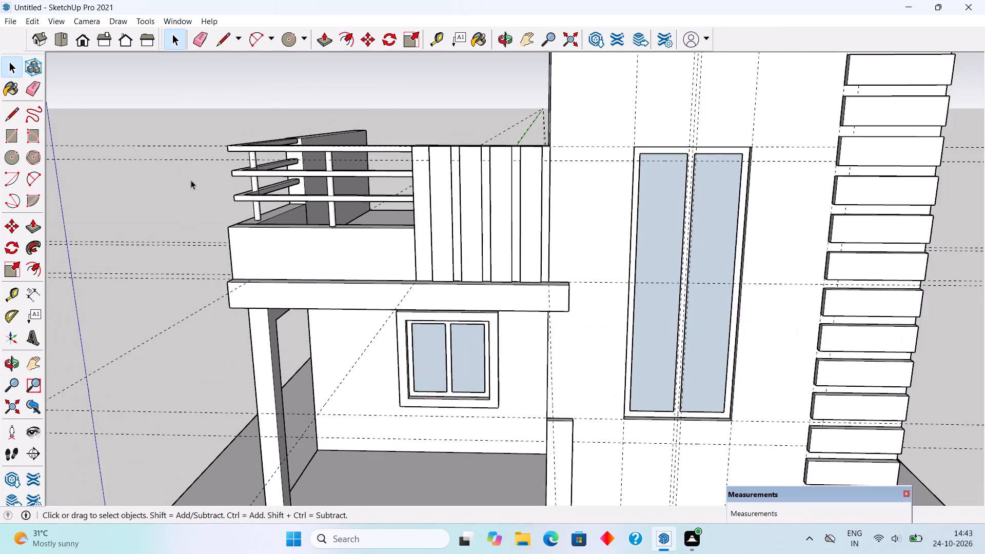
pyautogui.scroll(-9, 191, 180)
pyautogui.moveTo(378, 276); pyautogui.dragTo(495, 249, button='middle')
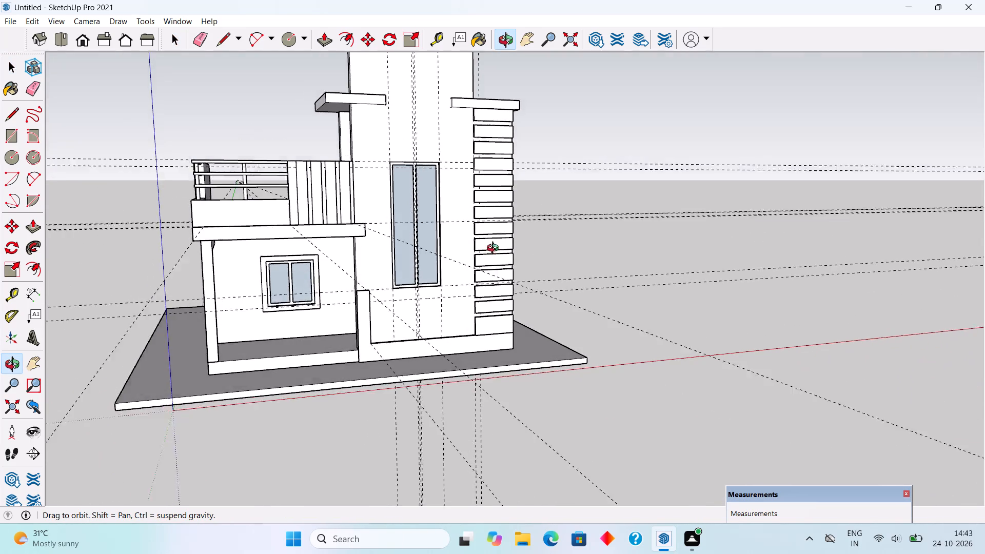
pyautogui.moveTo(495, 249); pyautogui.dragTo(482, 252, button='middle')
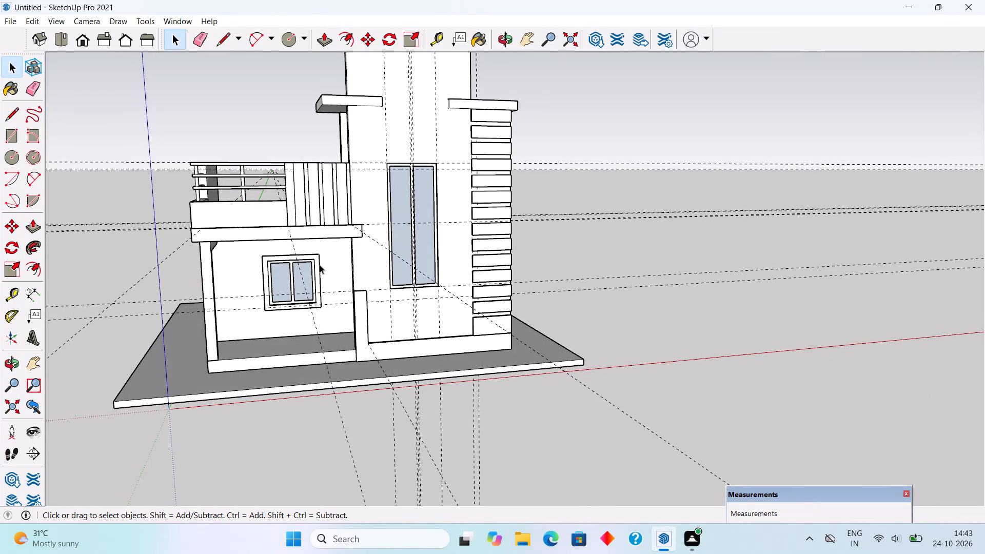
pyautogui.scroll(1, 311, 259)
pyautogui.moveTo(280, 236); pyautogui.dragTo(41, 296, button='middle')
pyautogui.scroll(-4, 584, 249)
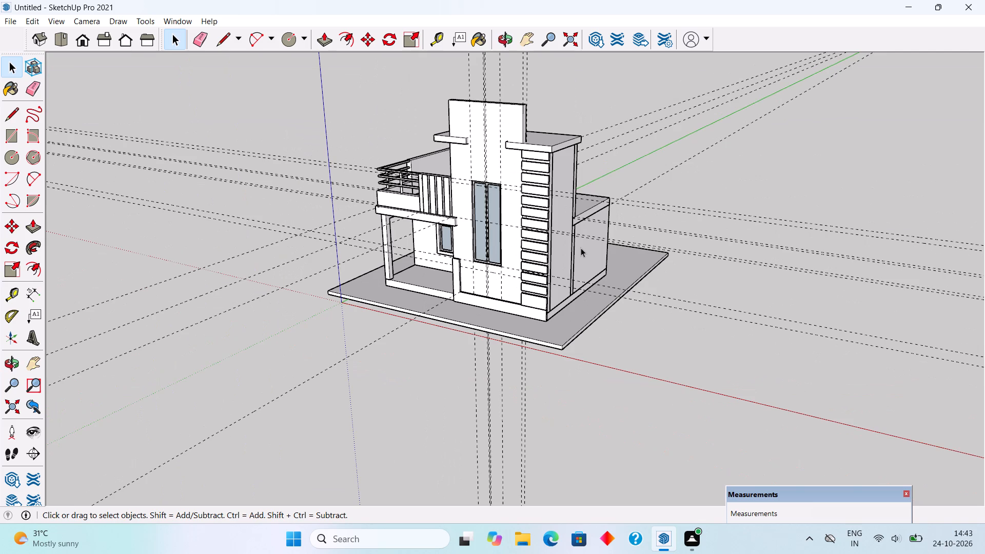
pyautogui.scroll(-3, 581, 248)
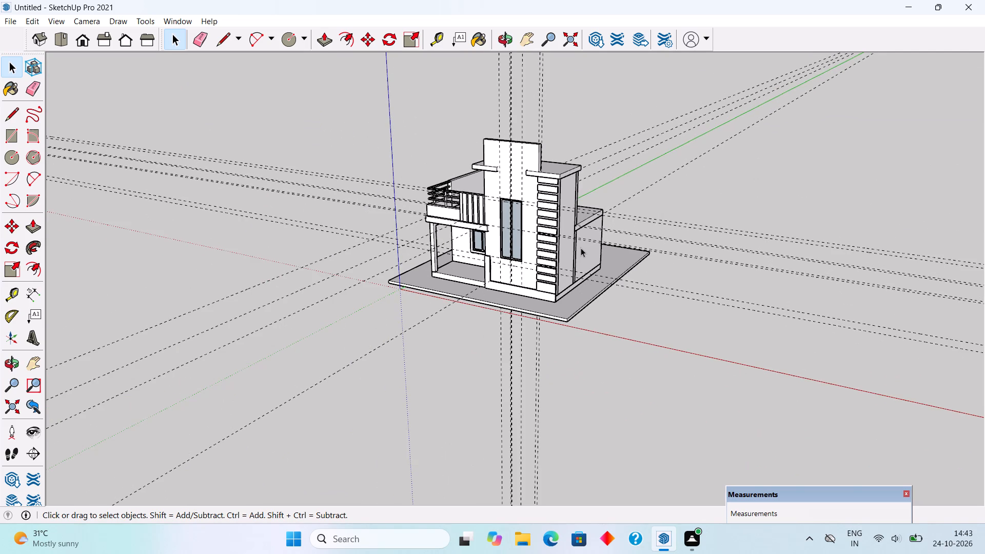
# Place guides 9" inside the side edge and the back edge of the lower roof behind the tower.
pyautogui.moveTo(518, 242); pyautogui.dragTo(183, 292, button='middle')
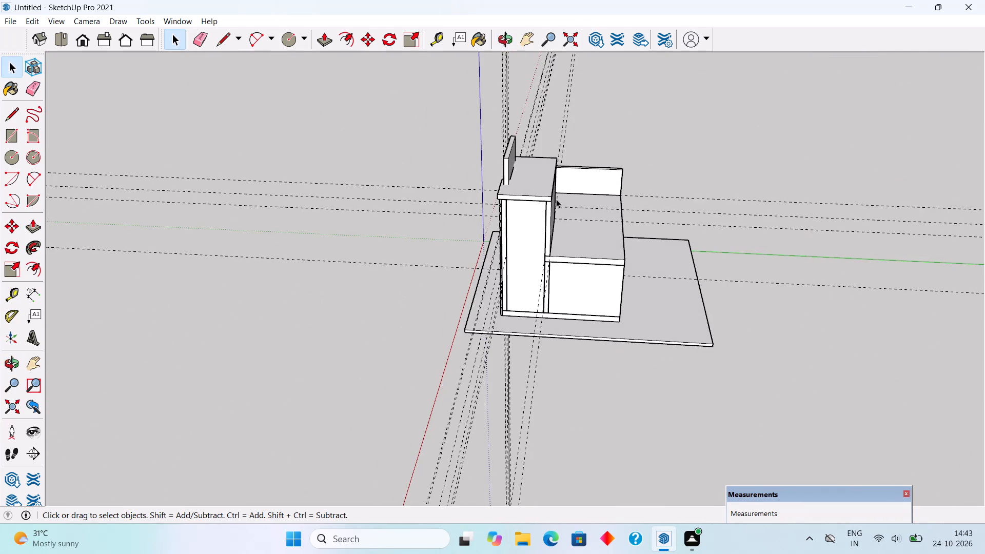
pyautogui.moveTo(582, 202); pyautogui.dragTo(567, 257, button='middle')
pyautogui.scroll(5, 648, 146)
pyautogui.scroll(5, 663, 273)
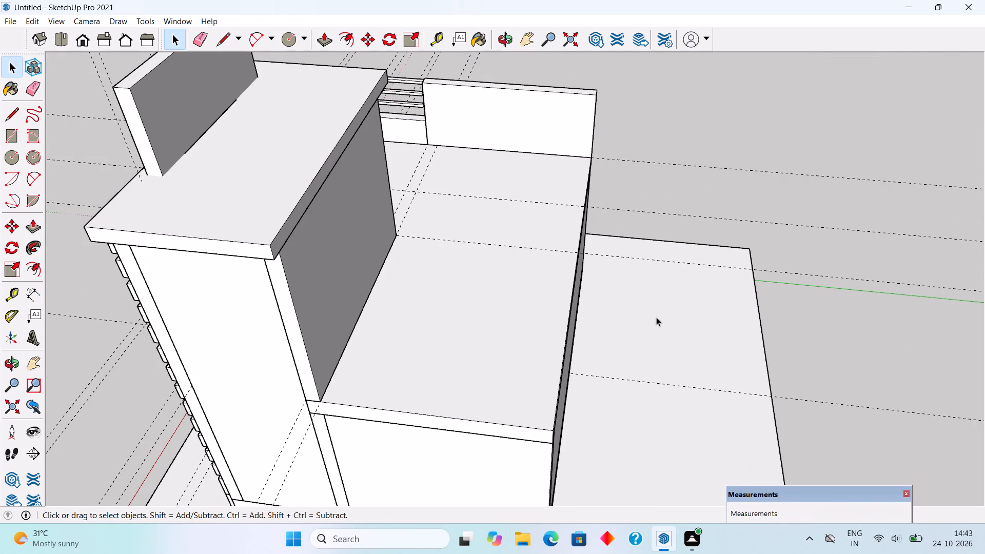
pyautogui.press('t')
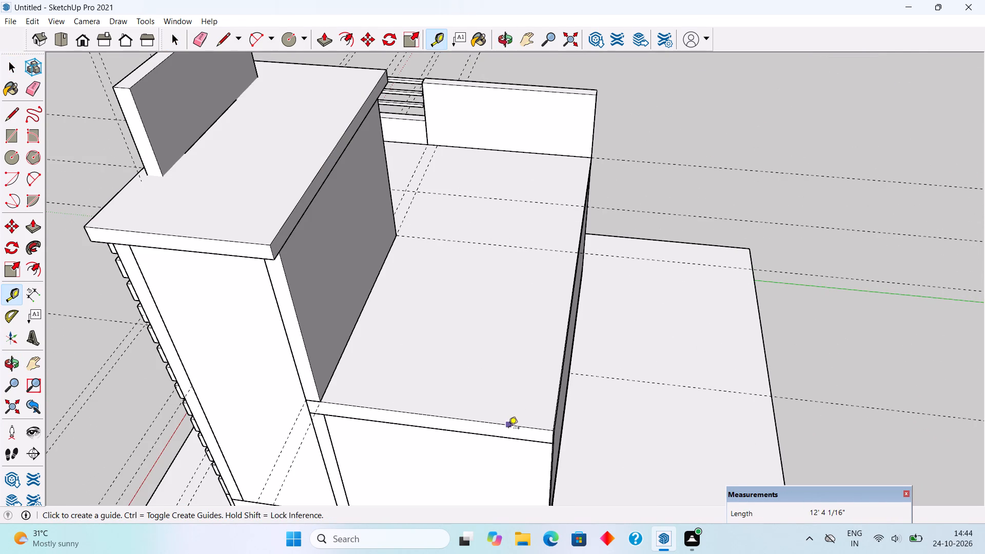
pyautogui.click(508, 429)
pyautogui.write('9"')
pyautogui.press('Return')
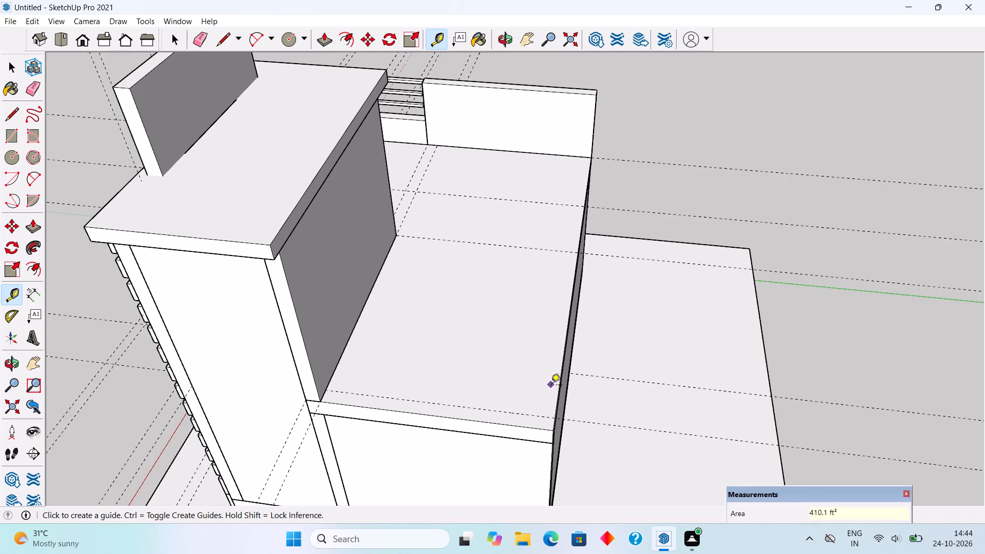
pyautogui.click(557, 390)
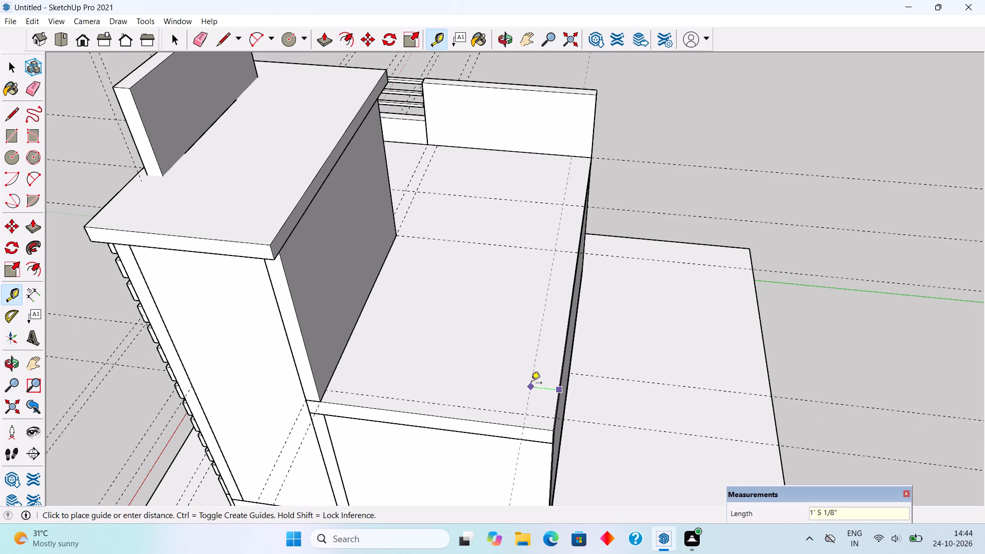
pyautogui.write('9"')
pyautogui.press('Return')
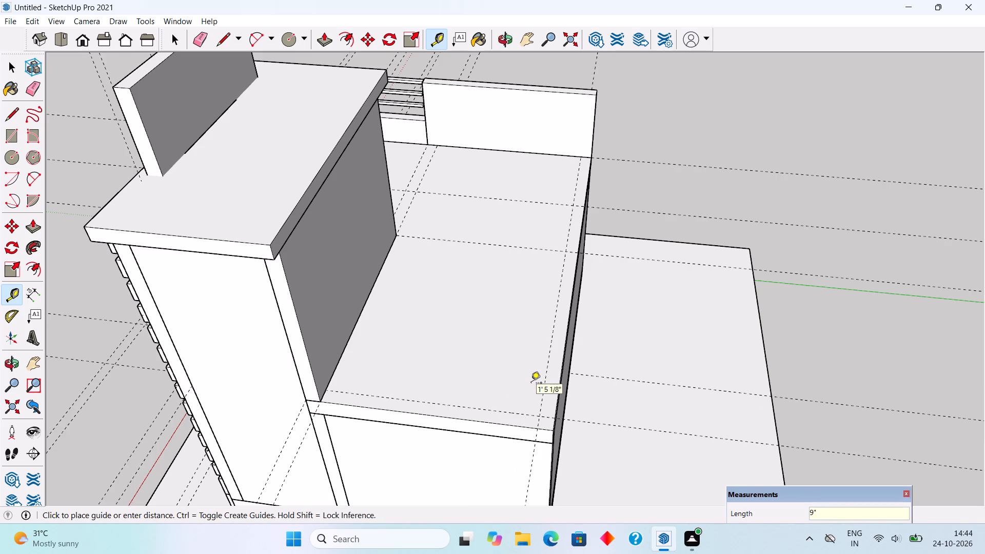
# Draw a 9" by about 10' 10 1/16" rectangle along the lower roof's side edge, from the tower wall to the back guide.
pyautogui.press('r')
pyautogui.click(326, 392)
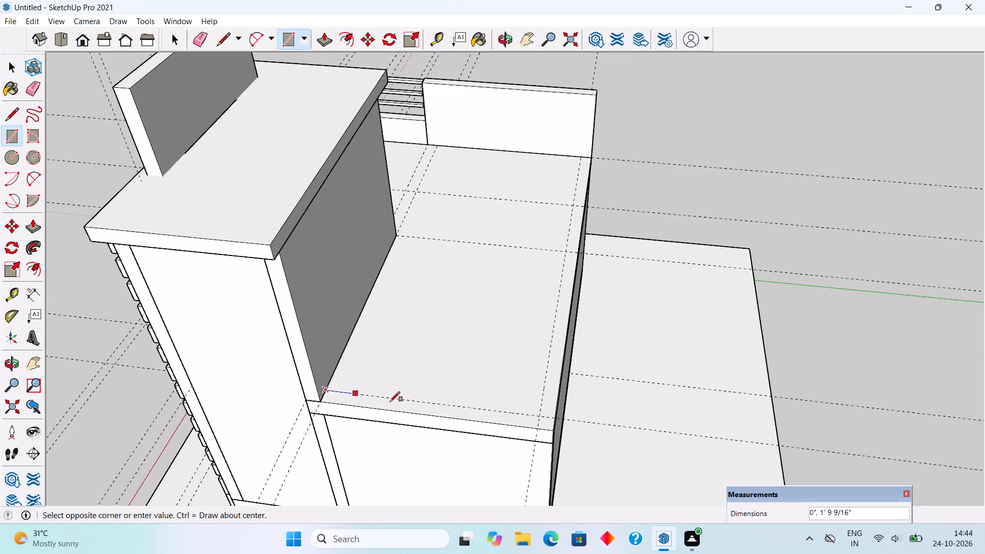
pyautogui.click(537, 431)
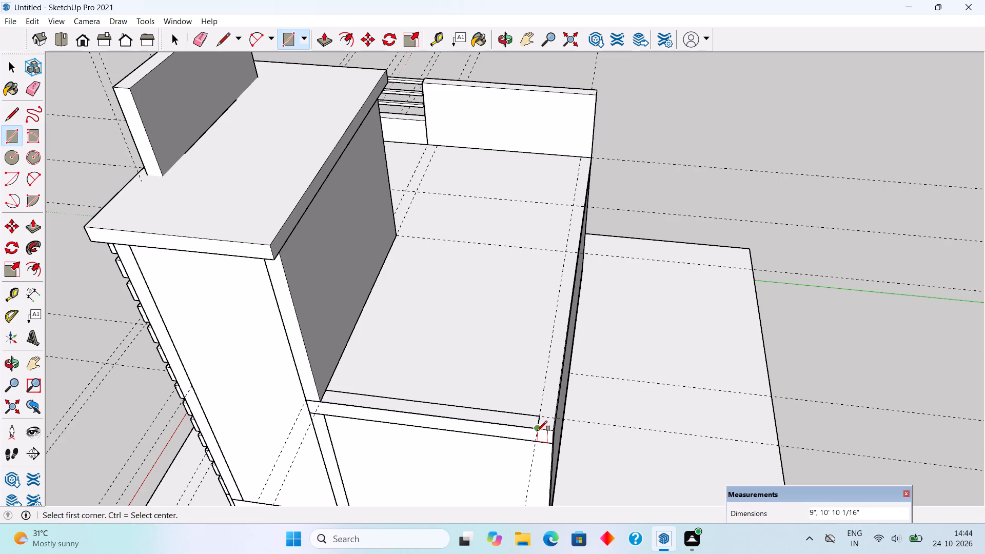
# Raise the 9" strip along the lower roof's side edge 5' and make the resulting parapet wall a group.
pyautogui.press('p')
pyautogui.click(521, 425)
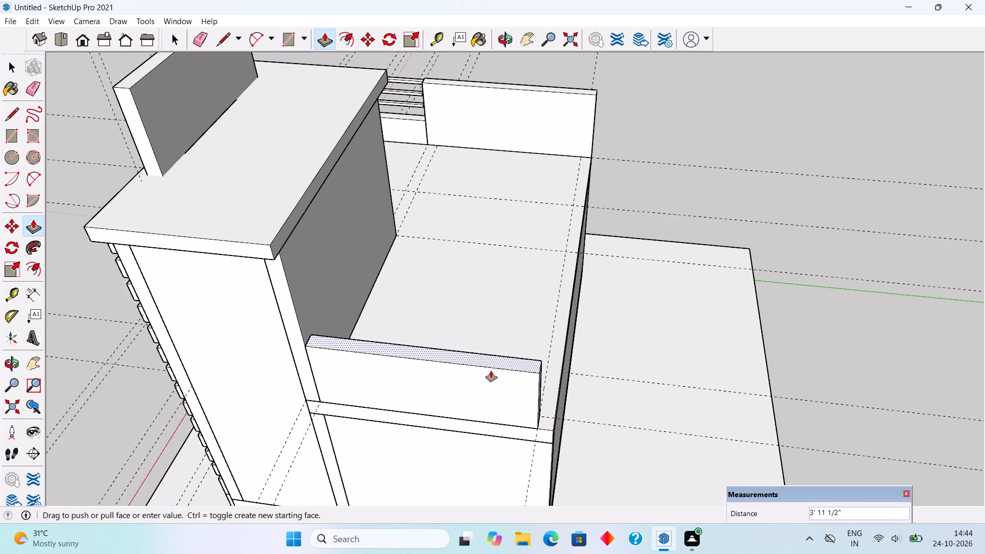
pyautogui.write("5'")
pyautogui.press('Return')
pyautogui.press('space')
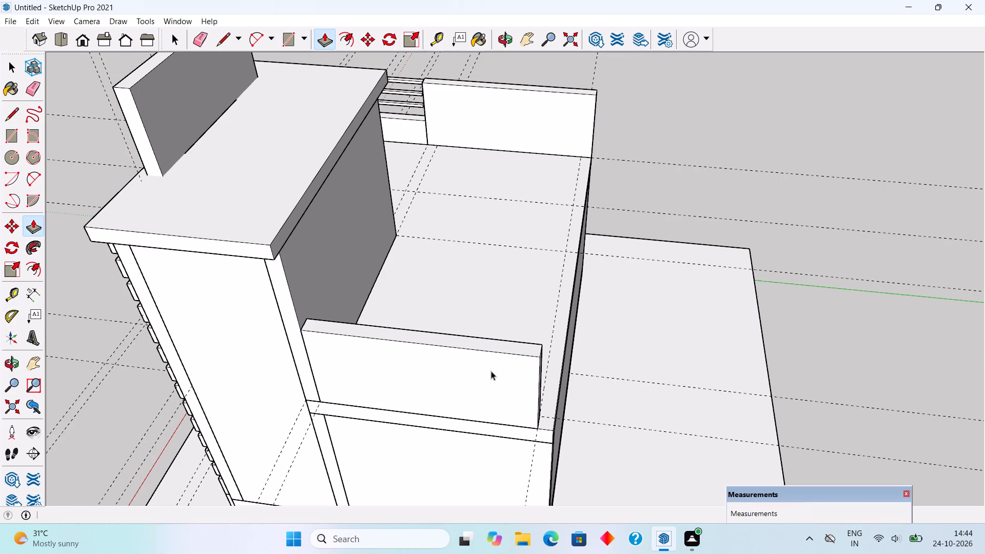
pyautogui.tripleClick(491, 371)
pyautogui.rightClick(491, 371)
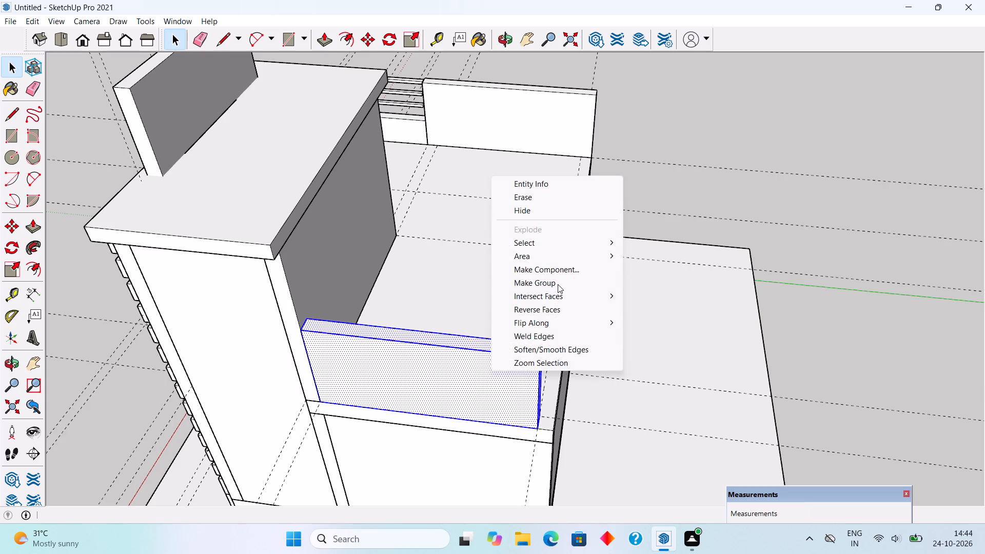
pyautogui.click(558, 284)
# Draw a 9" wide rectangle along the lower roof's back edge, from the new parapet's outer corner to the opposite side parapet.
pyautogui.moveTo(661, 307); pyautogui.dragTo(271, 394, button='middle')
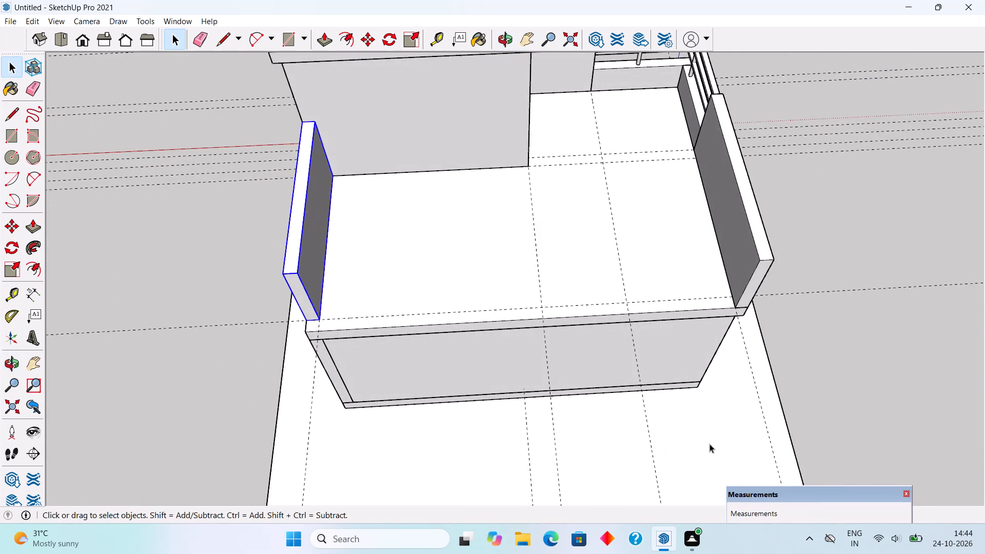
pyautogui.scroll(2, 780, 419)
pyautogui.press('r')
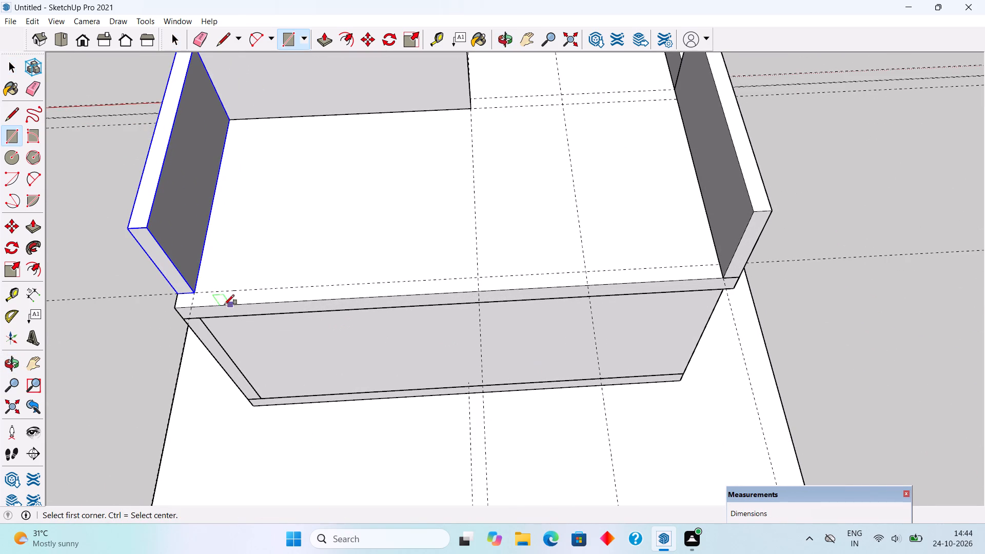
pyautogui.click(174, 295)
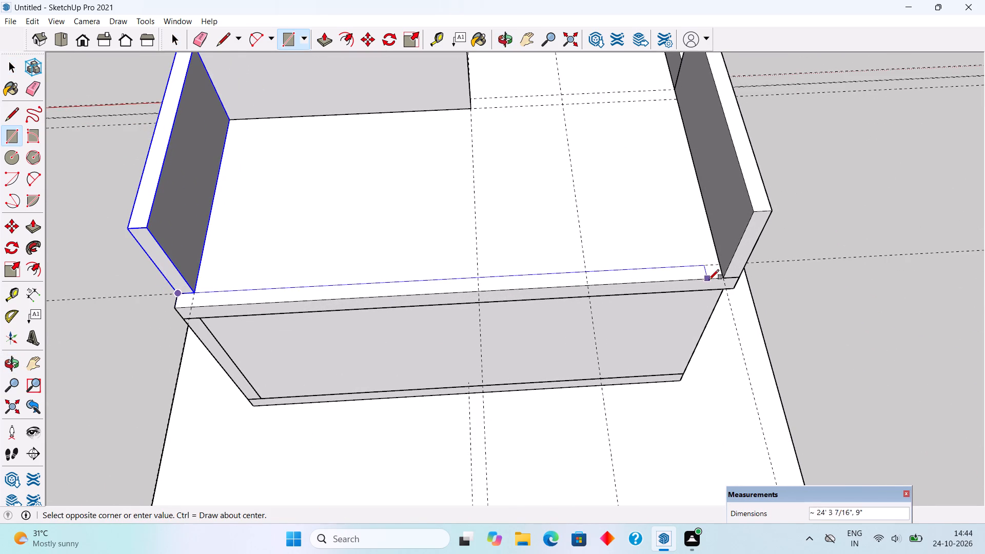
pyautogui.click(723, 277)
# Raise the back-edge strip 5' level with the side parapets and make it a group.
pyautogui.press('p')
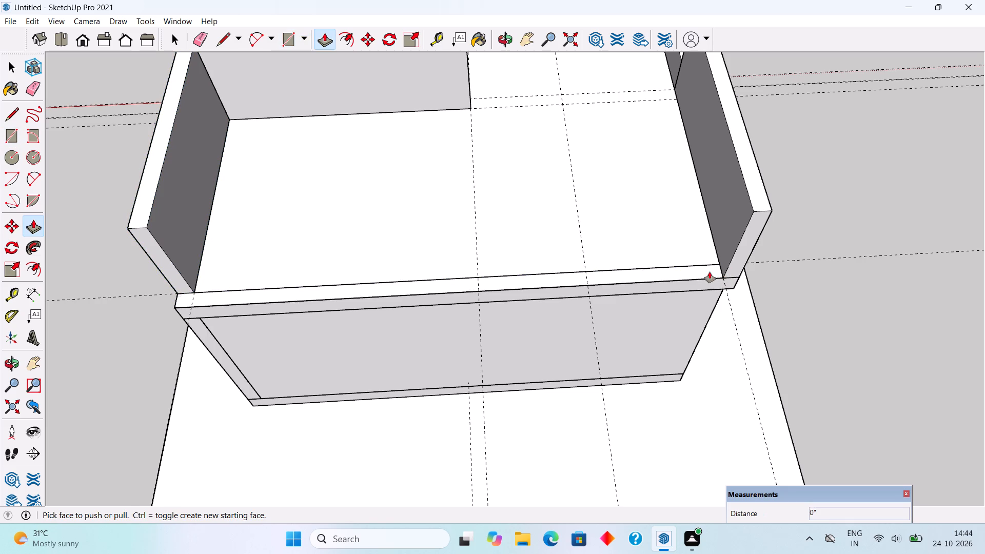
pyautogui.click(710, 272)
pyautogui.click(759, 213)
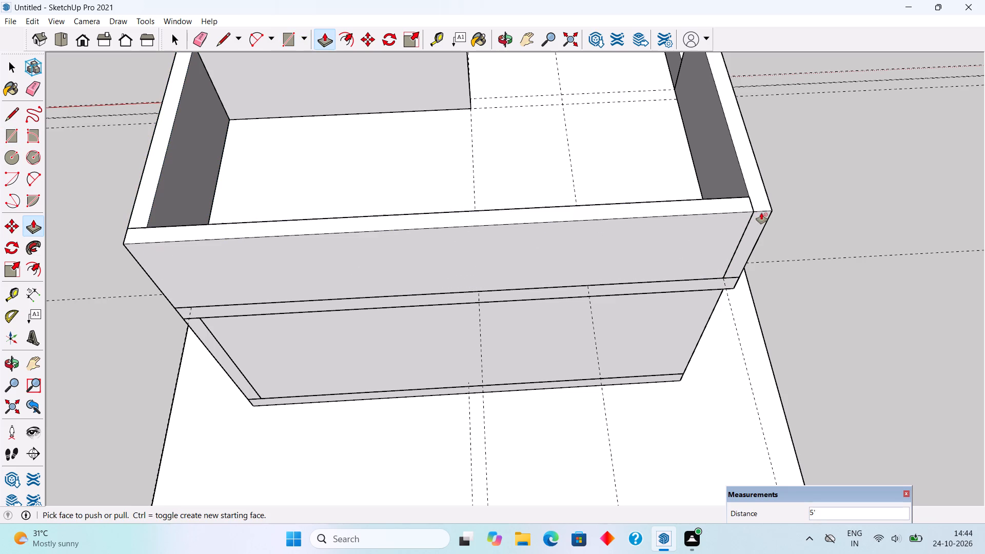
pyautogui.press('space')
pyautogui.tripleClick(612, 224)
pyautogui.rightClick(612, 224)
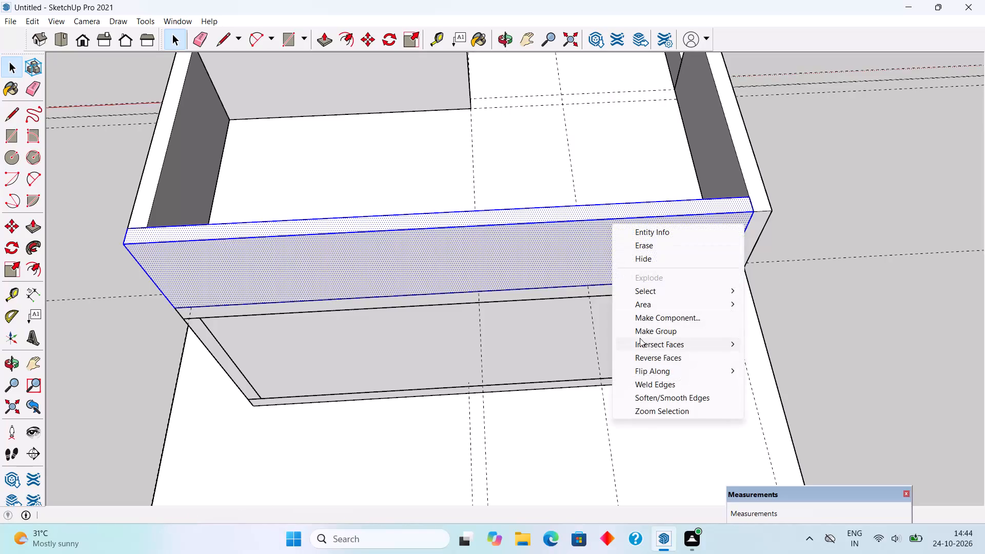
pyautogui.click(640, 329)
pyautogui.click(809, 319)
# Review the finished rear parapet and the whole house from the back, the side and the front.
pyautogui.scroll(-5, 811, 313)
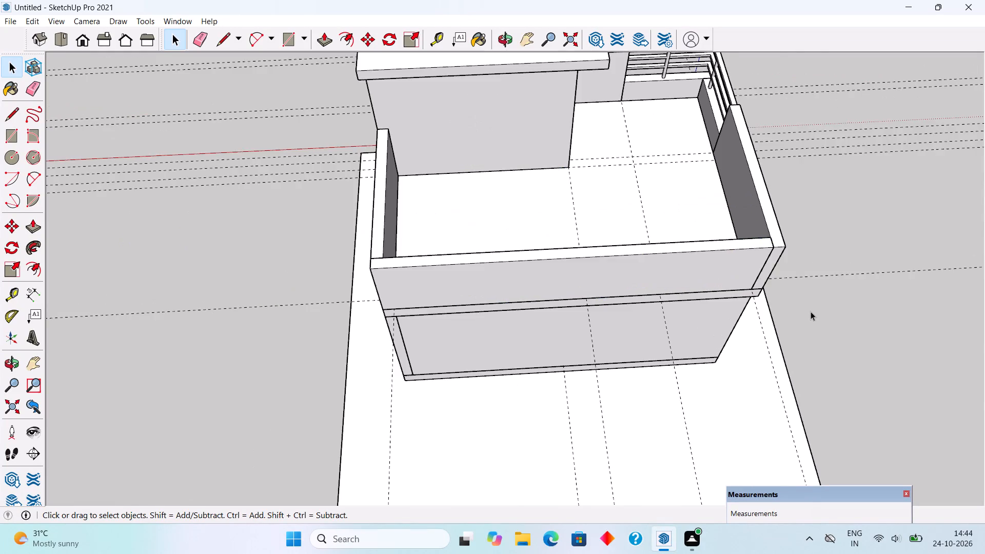
pyautogui.moveTo(763, 287); pyautogui.dragTo(485, 123, button='middle')
pyautogui.moveTo(599, 230); pyautogui.dragTo(443, 177, button='middle')
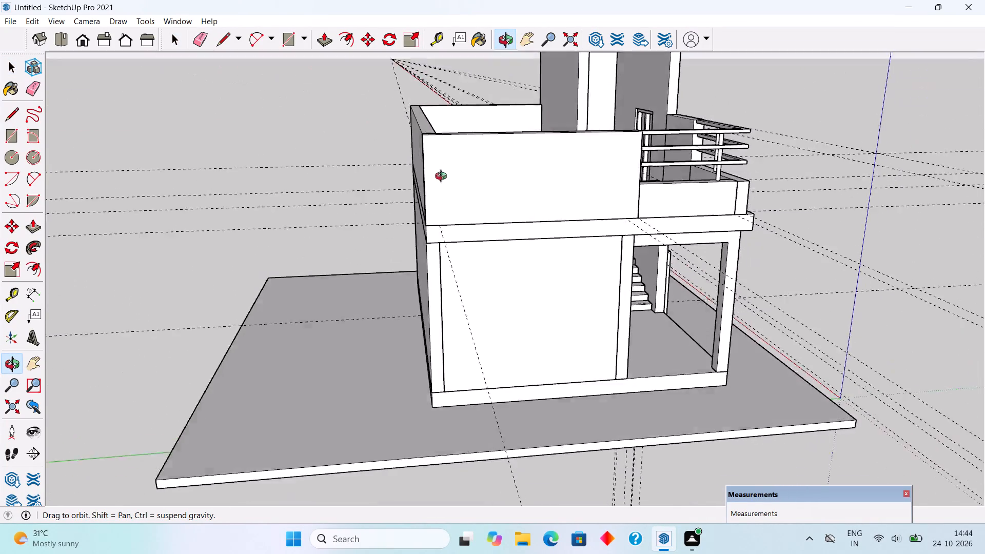
pyautogui.moveTo(443, 177); pyautogui.dragTo(120, 121, button='middle')
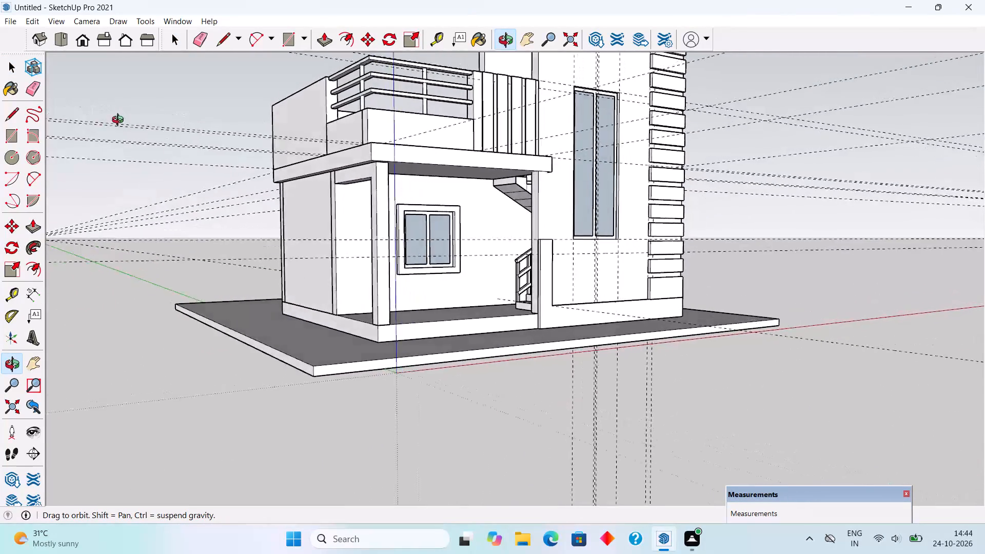
pyautogui.moveTo(120, 121); pyautogui.dragTo(72, 163, button='middle')
pyautogui.scroll(-2, 71, 164)
pyautogui.scroll(-4, 181, 293)
pyautogui.moveTo(381, 296); pyautogui.dragTo(277, 281, button='middle')
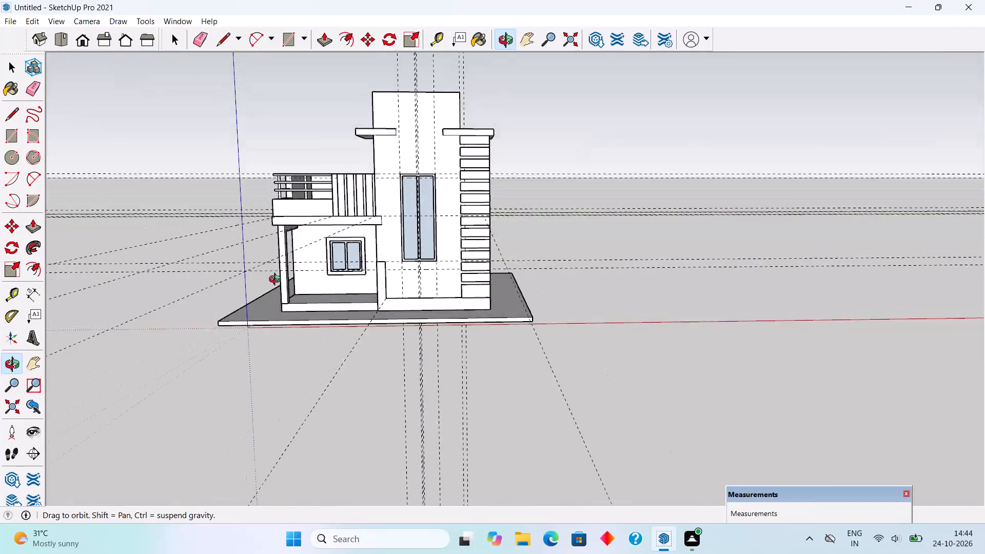
pyautogui.moveTo(277, 281); pyautogui.dragTo(400, 295, button='middle')
# Pull the front face of the porch roof slab outward 3", working inside its group.
pyautogui.scroll(8, 347, 214)
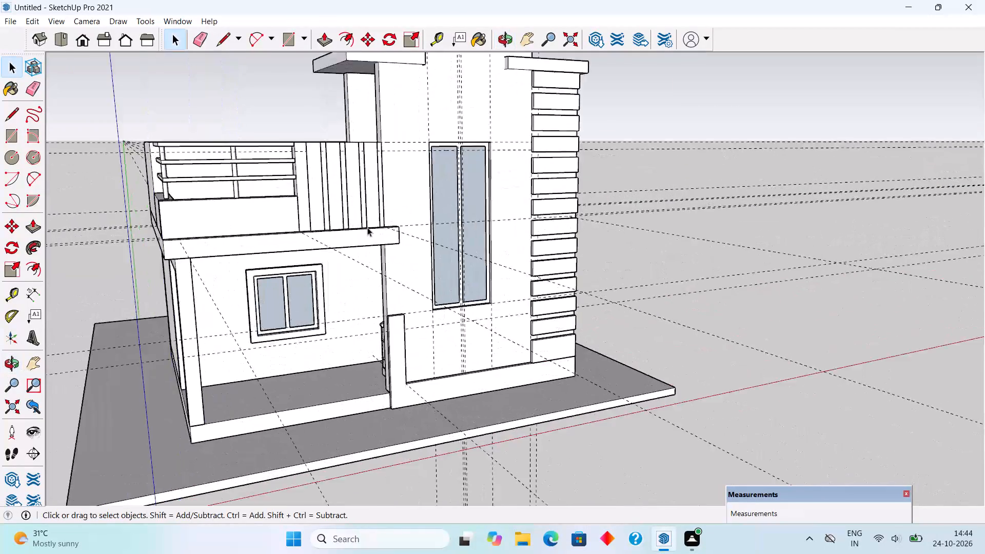
pyautogui.scroll(2, 367, 227)
pyautogui.tripleClick(371, 251)
pyautogui.click(367, 247)
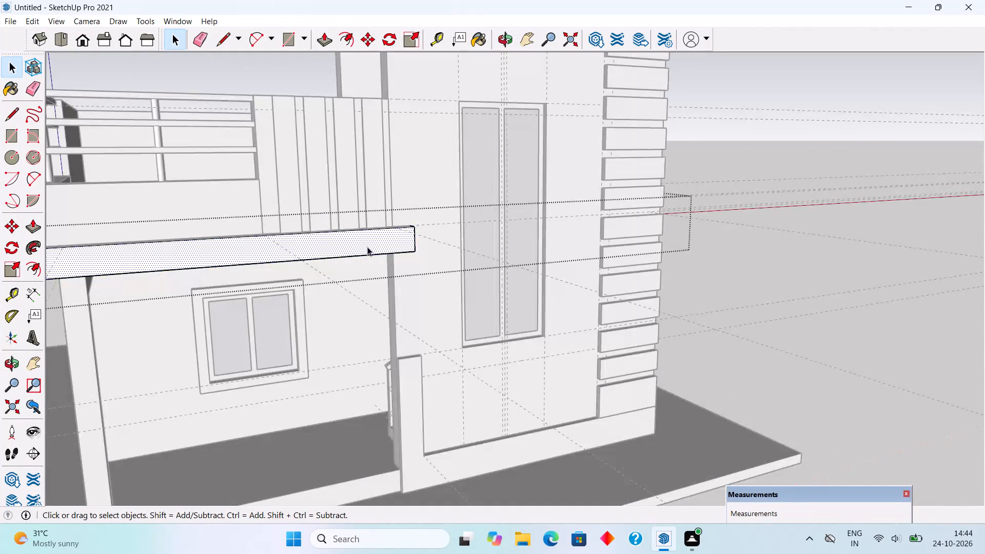
pyautogui.press('p')
pyautogui.click(367, 247)
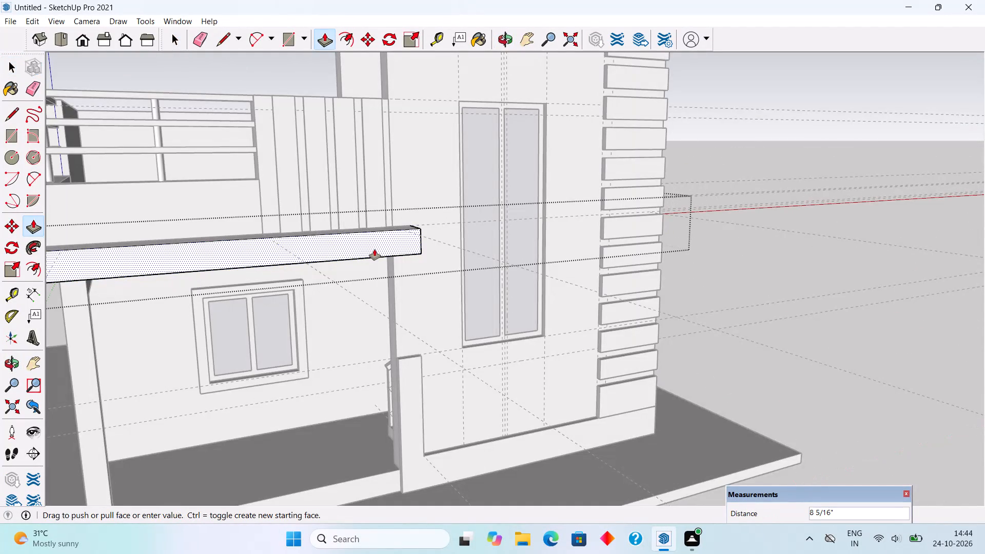
pyautogui.write('3"')
pyautogui.press('Return')
pyautogui.press('space')
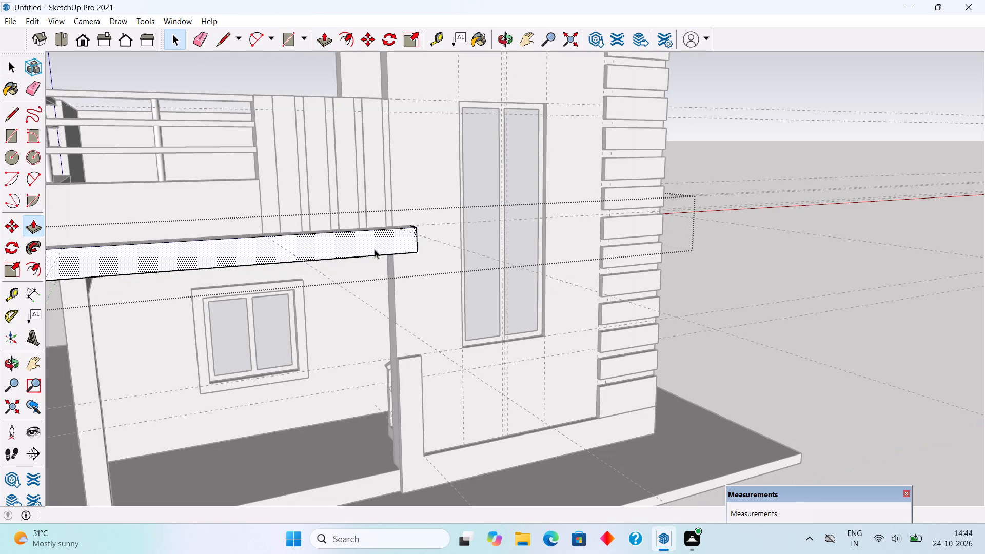
pyautogui.click(852, 262)
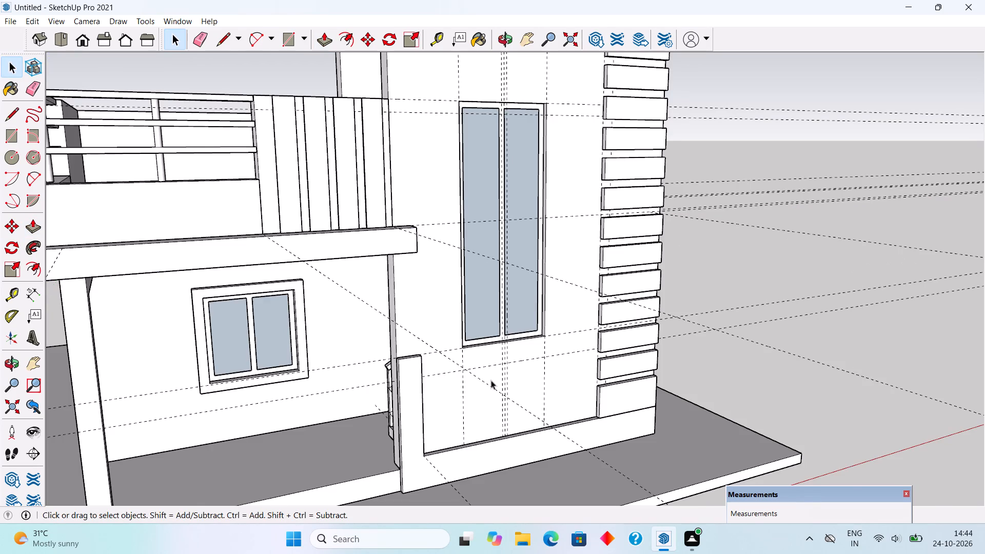
# Draw a 1' vertical line where the end of the porch roof slab meets the tower's front wall.
pyautogui.moveTo(414, 426); pyautogui.dragTo(345, 553, button='middle')
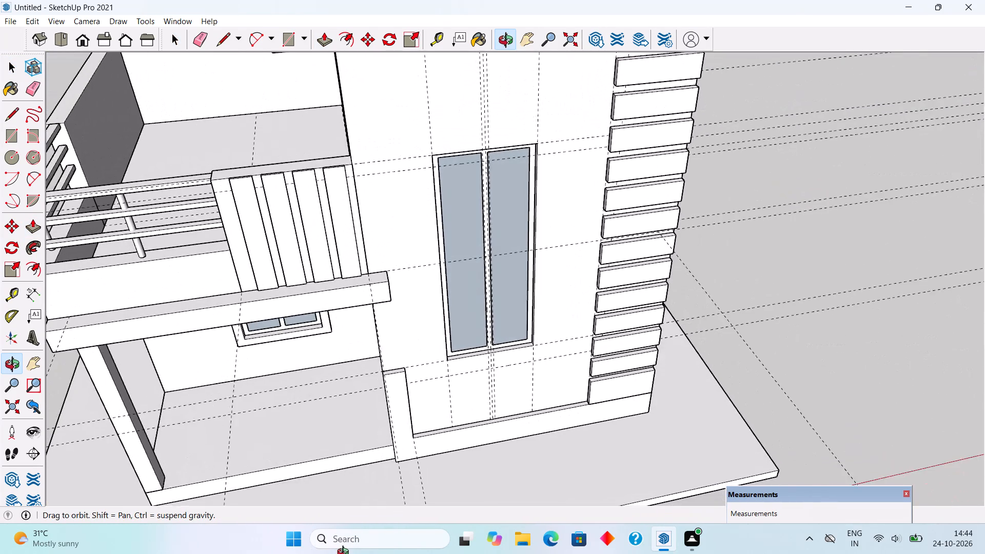
pyautogui.moveTo(345, 553); pyautogui.dragTo(183, 389, button='middle')
pyautogui.scroll(5, 431, 232)
pyautogui.scroll(4, 354, 176)
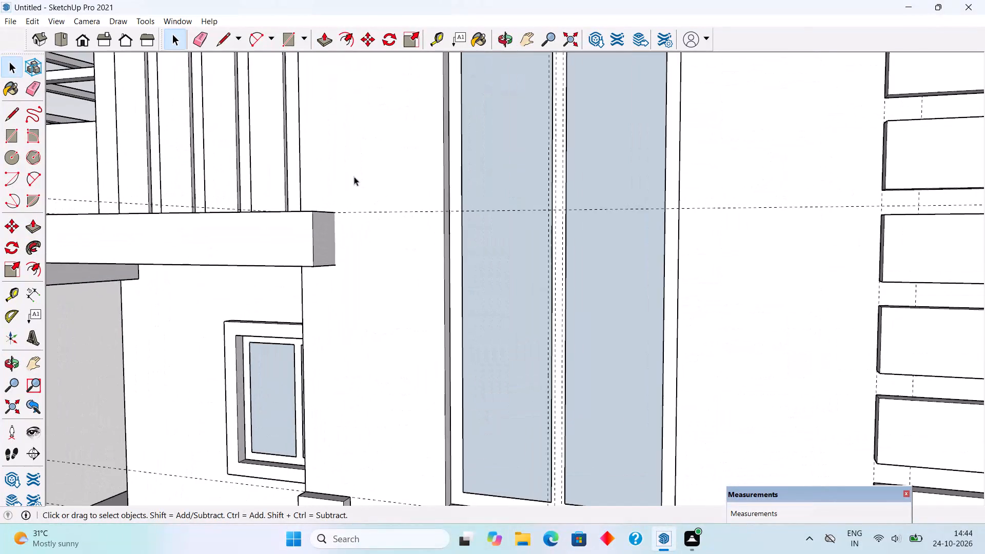
pyautogui.scroll(2, 339, 270)
pyautogui.press('l')
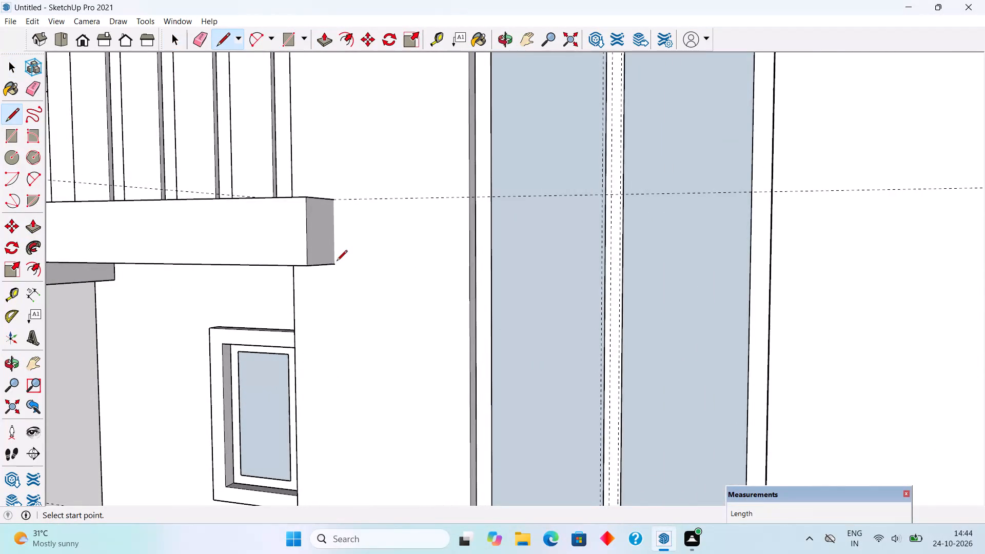
pyautogui.click(334, 265)
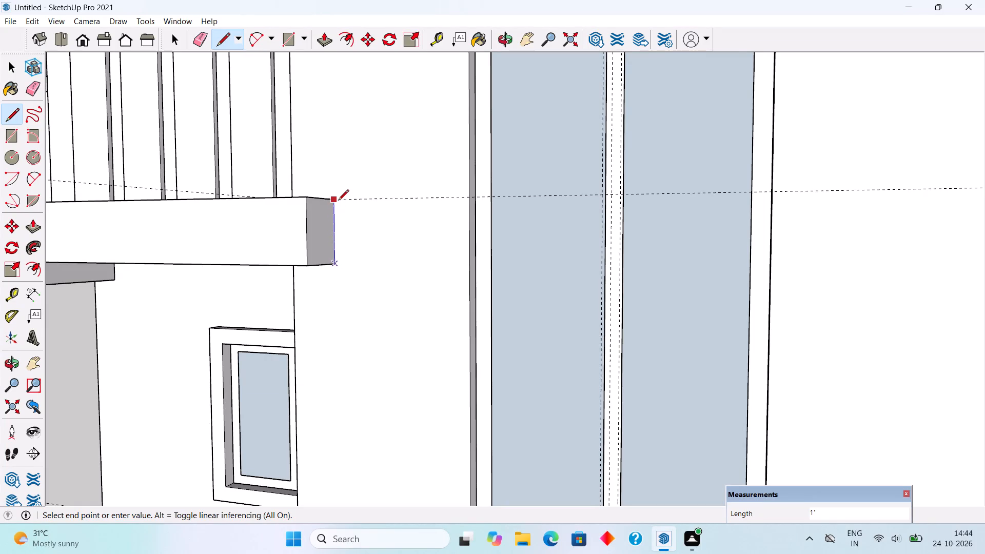
pyautogui.click(338, 200)
pyautogui.press('space')
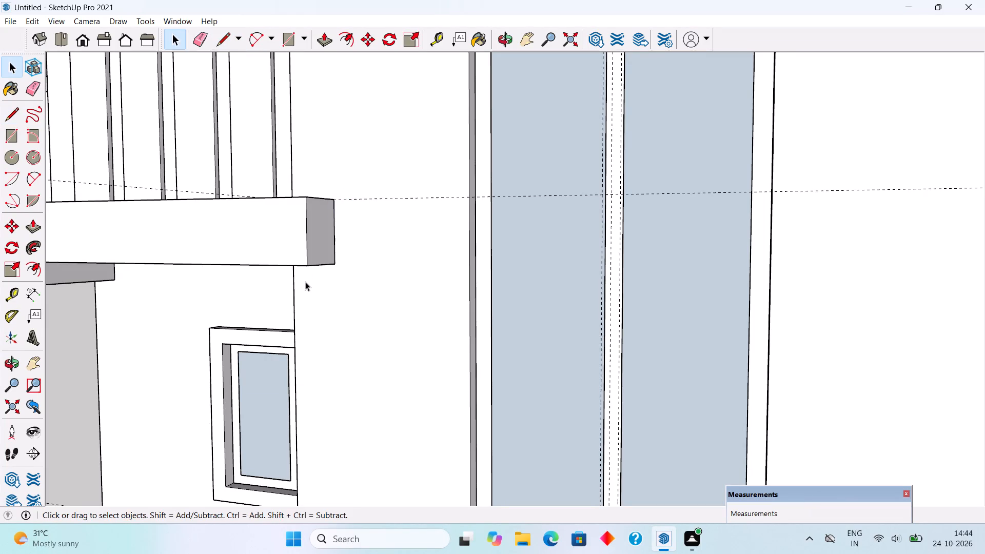
# Draw a line along the porch slab's underside where it meets the tower wall, from the wall corner to the slab end.
pyautogui.moveTo(325, 254); pyautogui.dragTo(403, 167, button='middle')
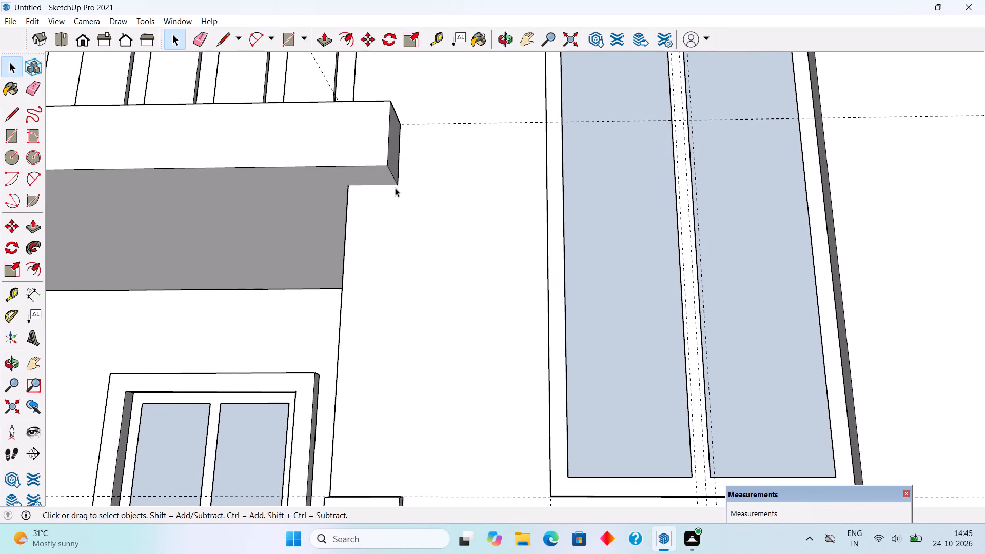
pyautogui.press('l')
pyautogui.click(349, 189)
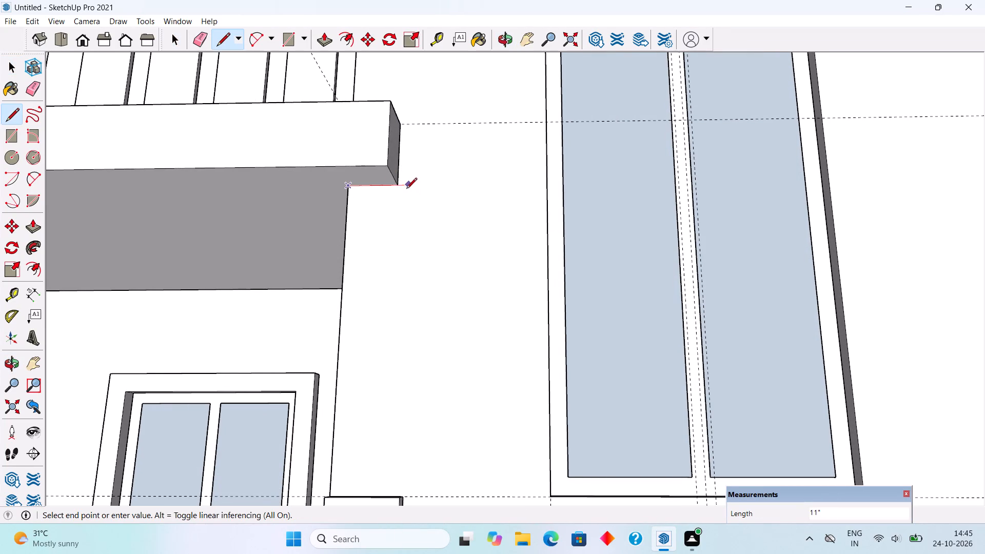
pyautogui.click(398, 186)
pyautogui.press('space')
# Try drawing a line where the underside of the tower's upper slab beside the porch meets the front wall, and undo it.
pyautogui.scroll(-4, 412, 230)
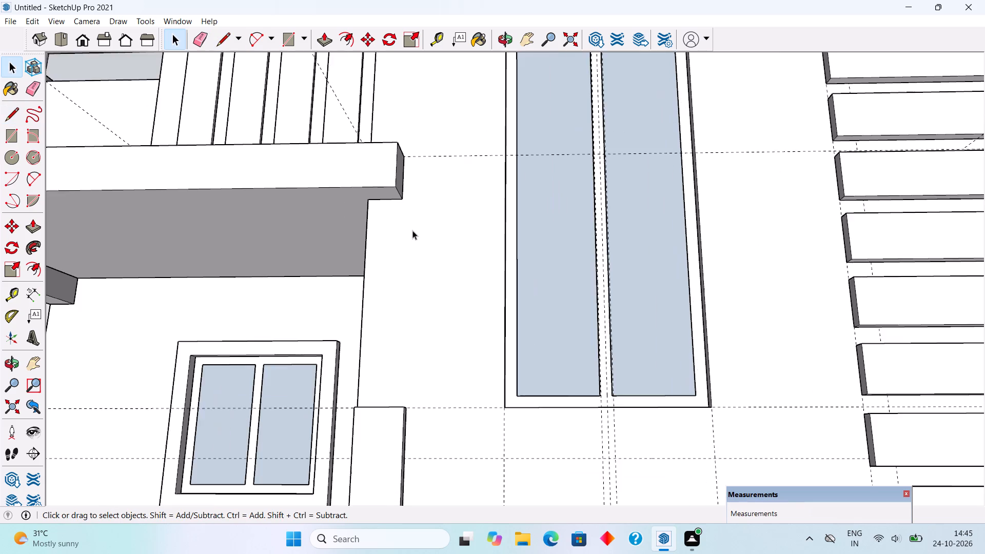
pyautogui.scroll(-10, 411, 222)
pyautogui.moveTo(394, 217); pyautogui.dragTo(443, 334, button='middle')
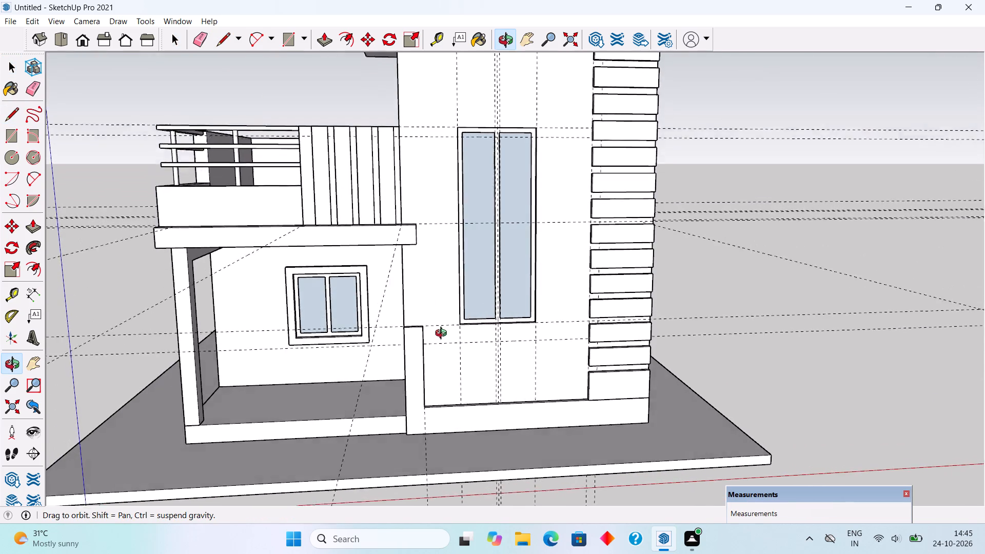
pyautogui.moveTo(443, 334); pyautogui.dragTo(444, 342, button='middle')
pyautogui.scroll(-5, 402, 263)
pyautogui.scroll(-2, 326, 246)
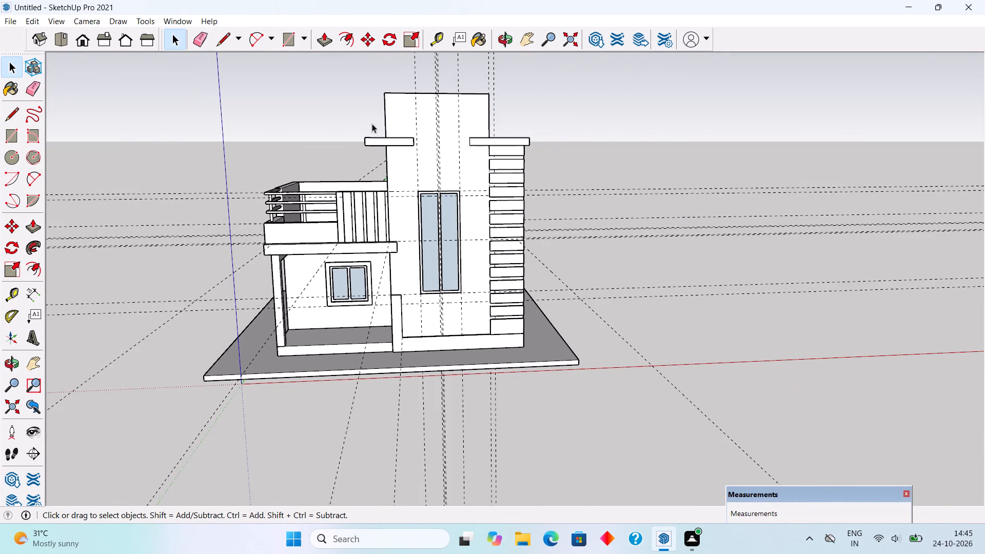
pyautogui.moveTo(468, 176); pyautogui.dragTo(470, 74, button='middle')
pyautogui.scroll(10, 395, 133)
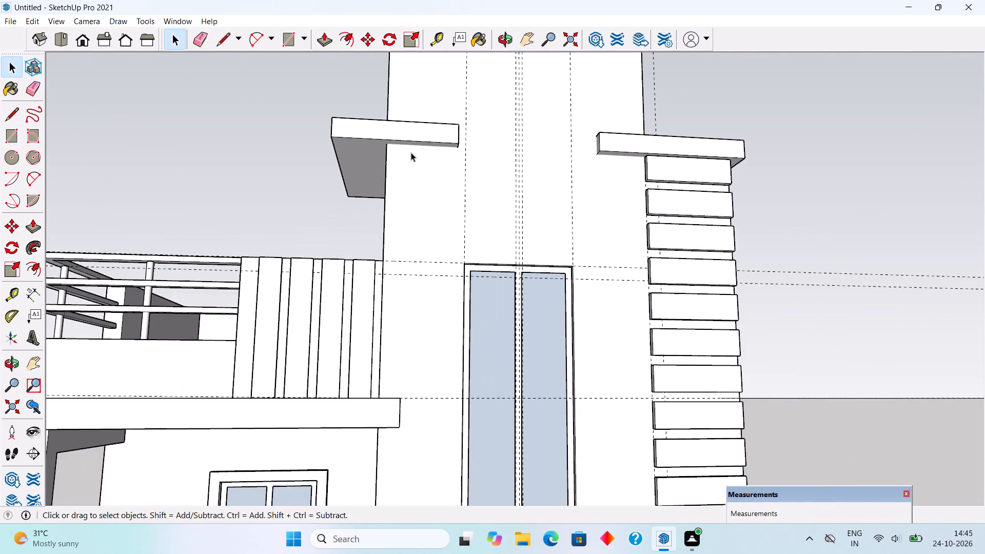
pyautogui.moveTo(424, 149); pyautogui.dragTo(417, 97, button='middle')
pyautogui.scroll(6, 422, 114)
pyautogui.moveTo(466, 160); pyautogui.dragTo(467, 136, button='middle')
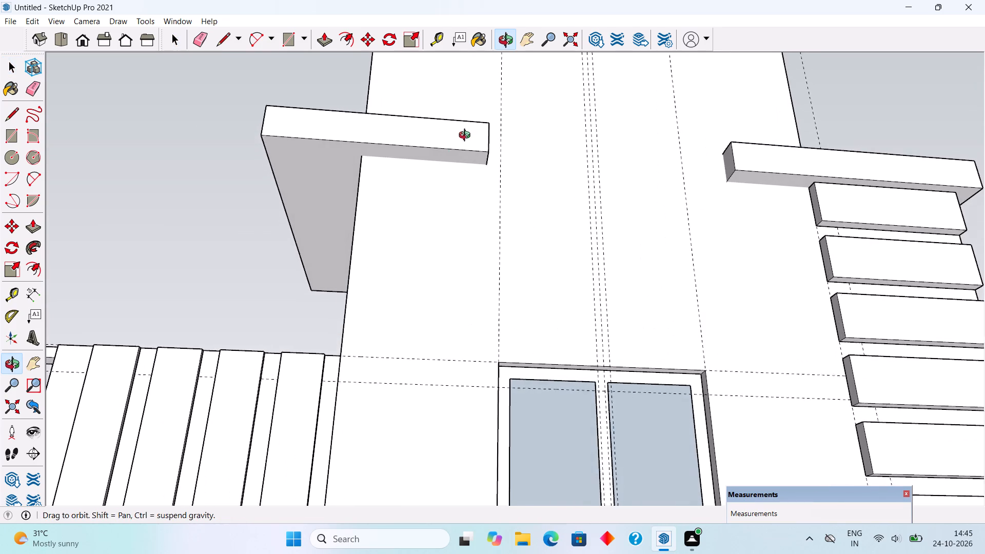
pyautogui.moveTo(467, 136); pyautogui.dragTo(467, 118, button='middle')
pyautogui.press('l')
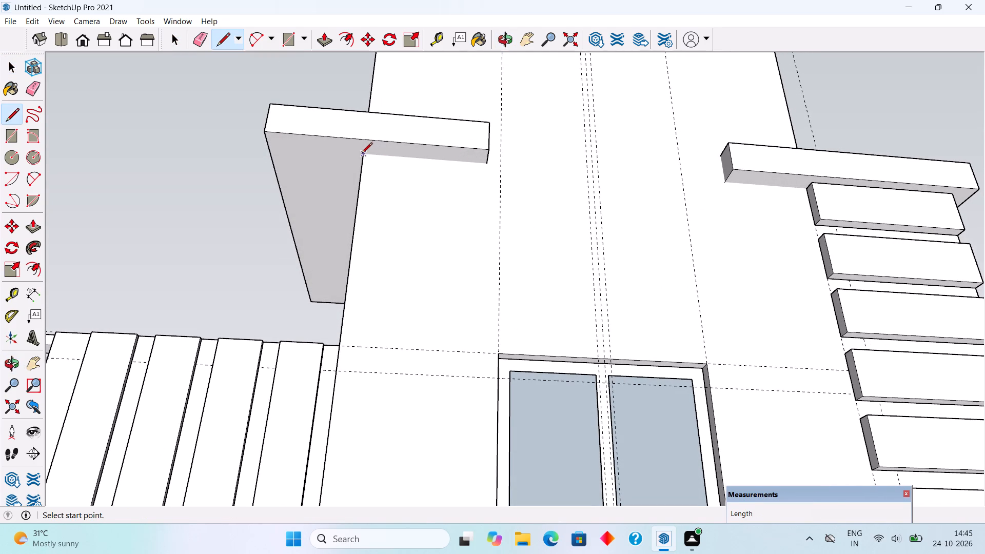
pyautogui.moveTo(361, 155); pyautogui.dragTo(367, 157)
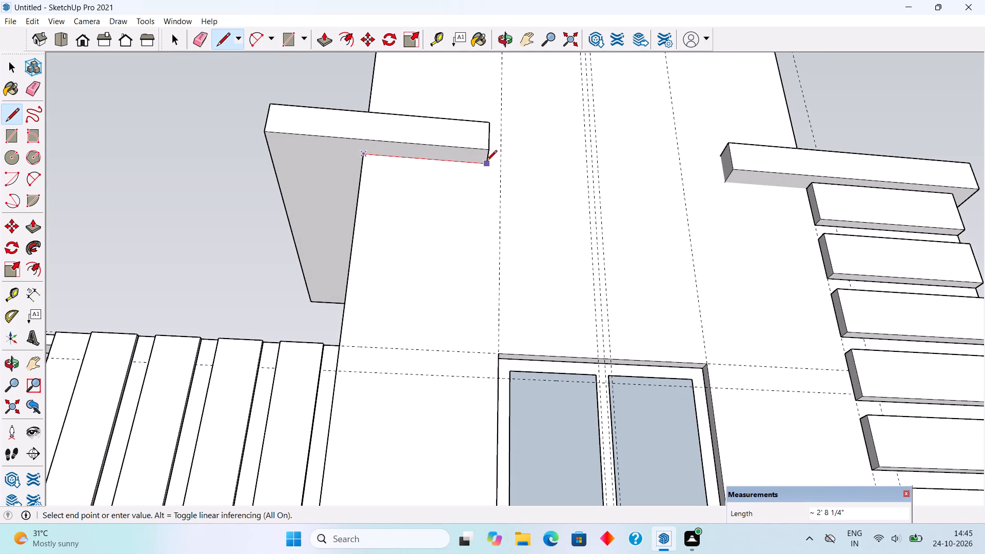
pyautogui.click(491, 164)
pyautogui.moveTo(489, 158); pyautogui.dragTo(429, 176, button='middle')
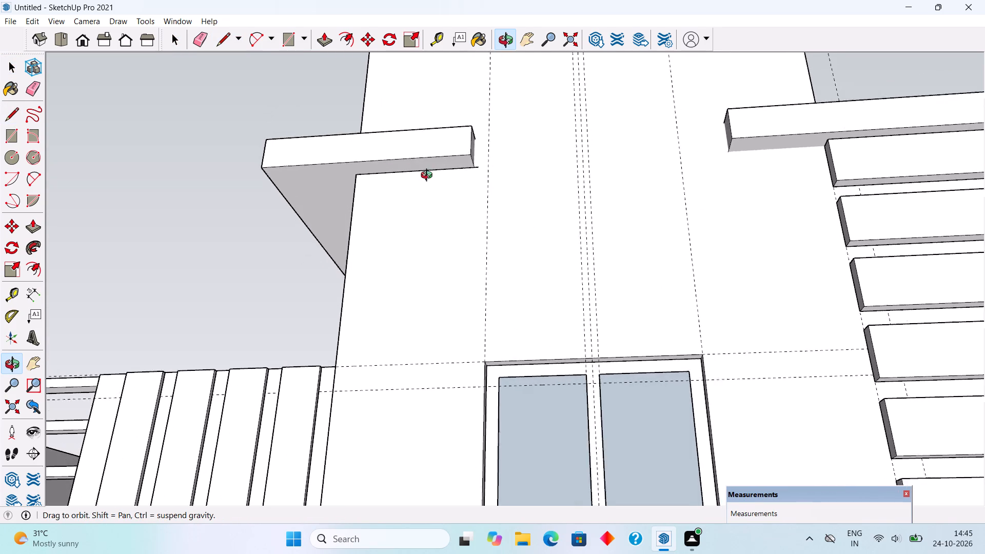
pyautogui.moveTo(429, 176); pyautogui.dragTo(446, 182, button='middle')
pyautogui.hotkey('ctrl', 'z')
# Draw lines where the upper slab beside the porch meets the tower's front wall: about 2' 9" along the underside and 9" up its end.
pyautogui.scroll(3, 401, 174)
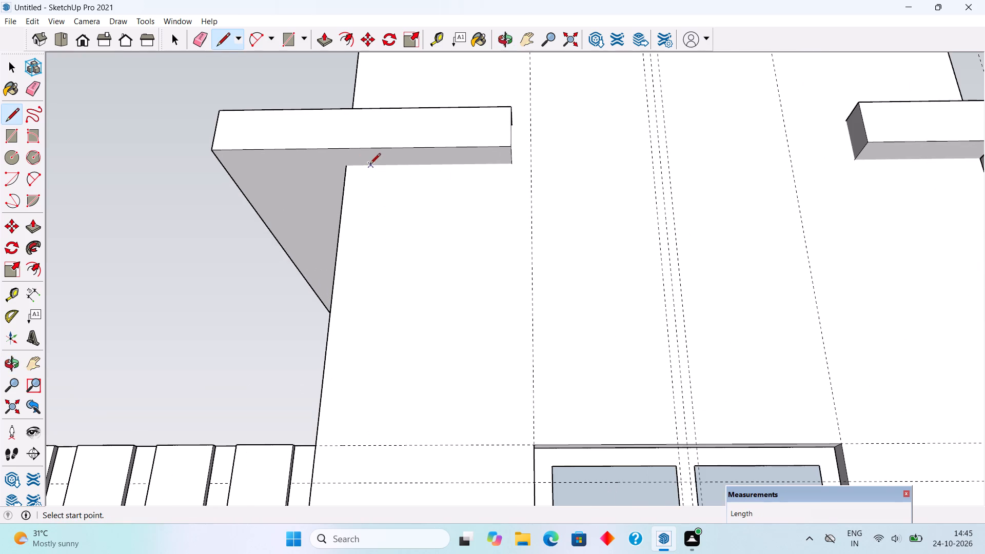
pyautogui.click(348, 166)
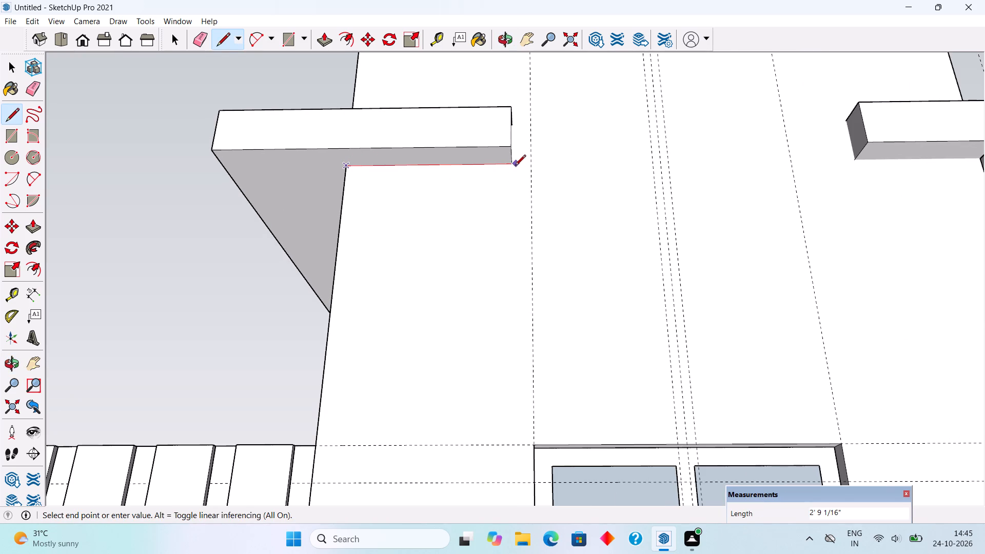
pyautogui.click(511, 163)
pyautogui.moveTo(517, 148); pyautogui.dragTo(515, 146, button='middle')
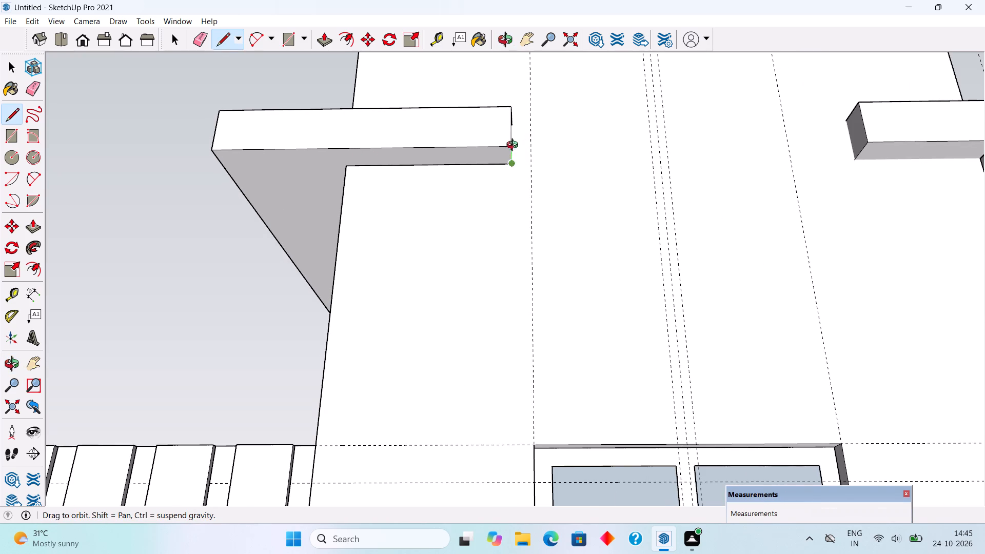
pyautogui.moveTo(515, 146); pyautogui.dragTo(389, 180, button='middle')
pyautogui.click(478, 130)
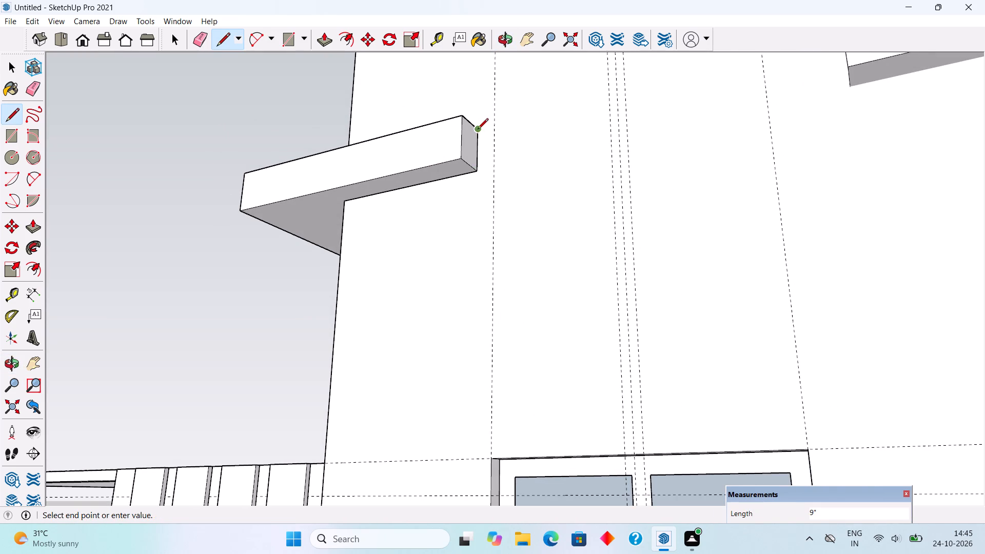
pyautogui.press('space')
# Draw a line about 2' 8" long along the same slab's top where it meets the front wall, from wall corner to slab end.
pyautogui.moveTo(484, 165); pyautogui.dragTo(546, 401, button='middle')
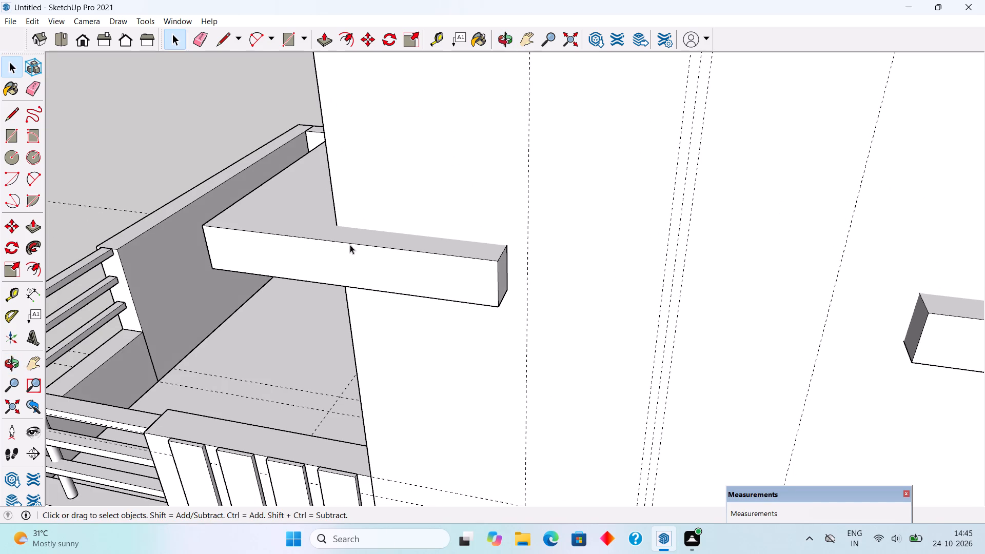
pyautogui.moveTo(353, 253); pyautogui.dragTo(371, 315, button='middle')
pyautogui.press('l')
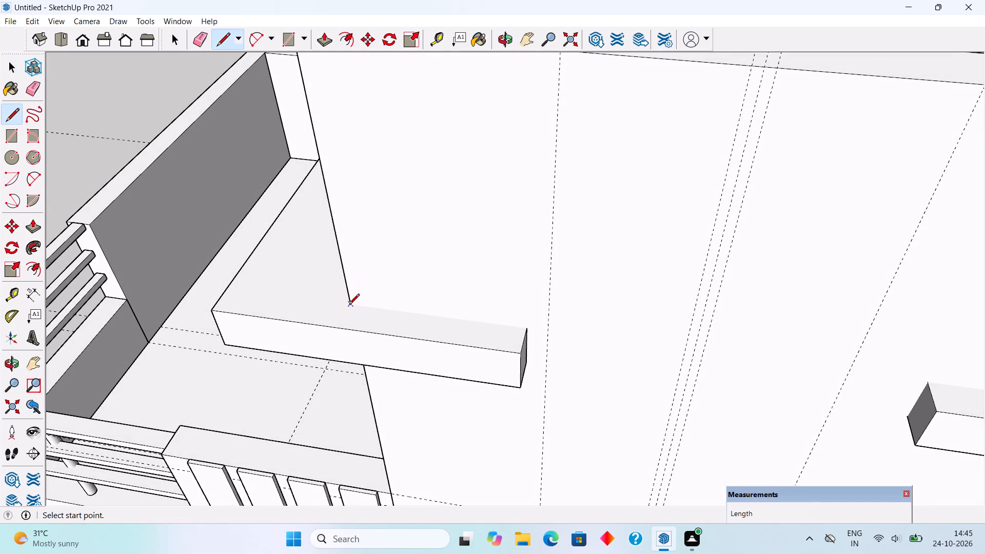
pyautogui.click(349, 305)
pyautogui.click(528, 330)
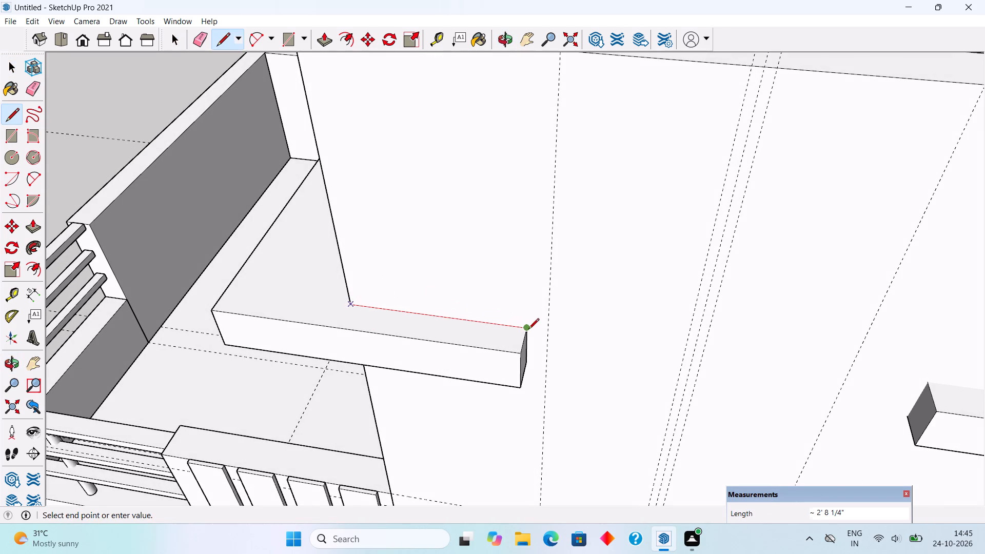
pyautogui.press('space')
# Outline where the upper slab above the horizontal cladding strips meets the tower's front wall, drawing about 2' top and underside lines and a vertical end line.
pyautogui.scroll(-8, 297, 297)
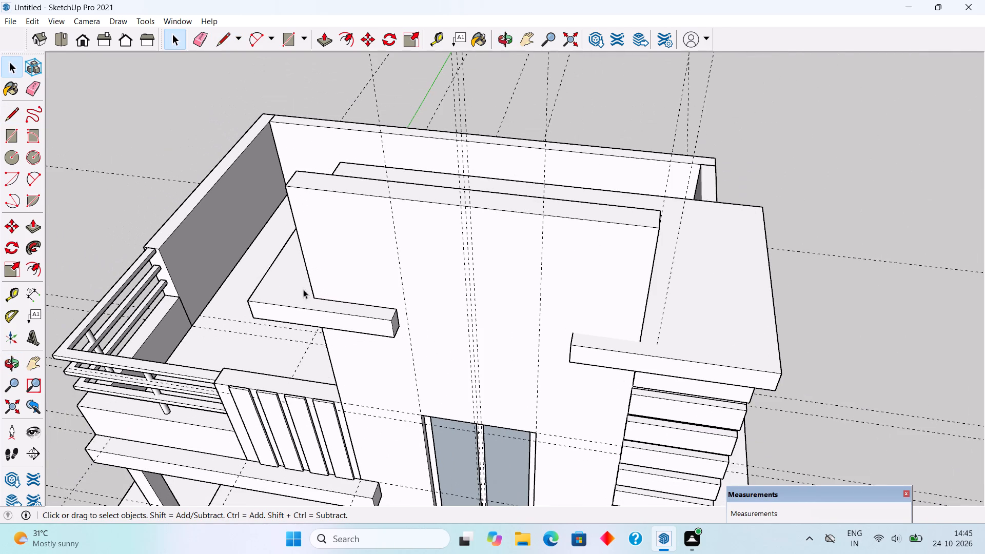
pyautogui.scroll(5, 669, 346)
pyautogui.press('l')
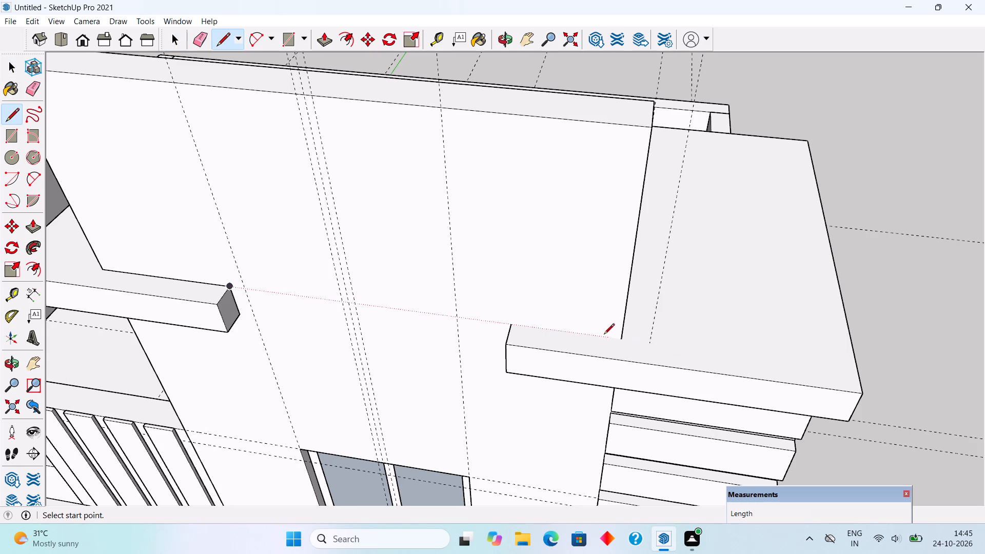
pyautogui.click(619, 339)
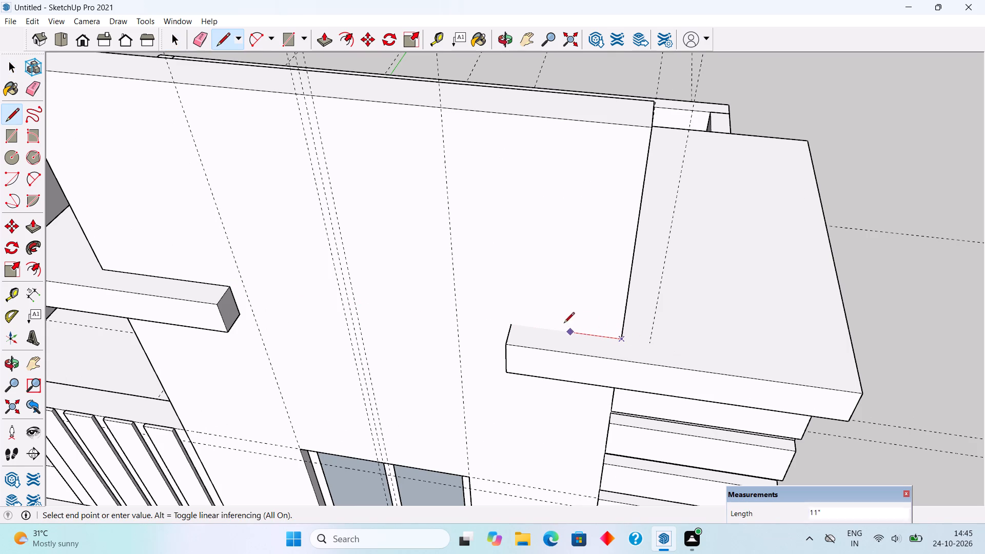
pyautogui.click(509, 327)
pyautogui.moveTo(514, 328); pyautogui.dragTo(605, 181, button='middle')
pyautogui.scroll(3, 617, 165)
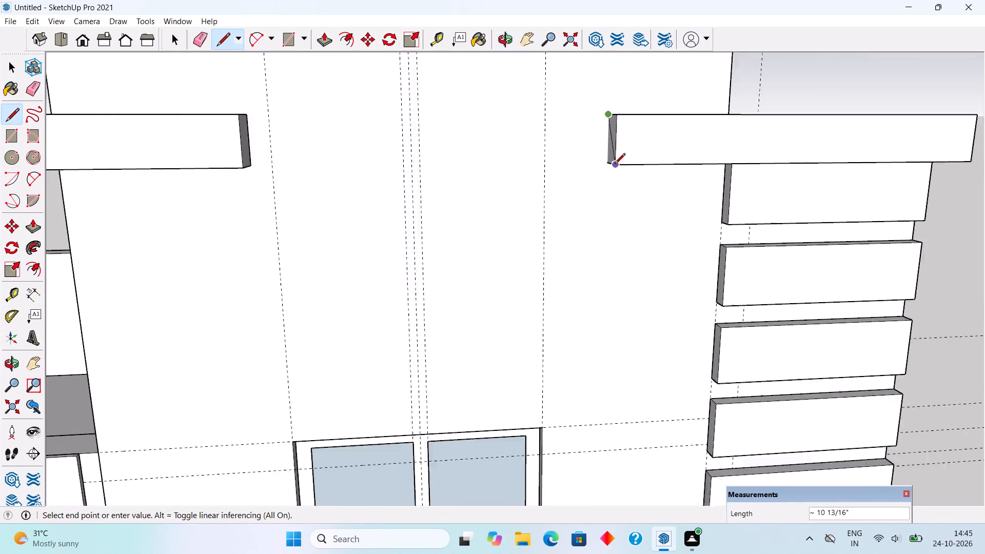
pyautogui.click(607, 166)
pyautogui.moveTo(644, 193); pyautogui.dragTo(575, 77, button='middle')
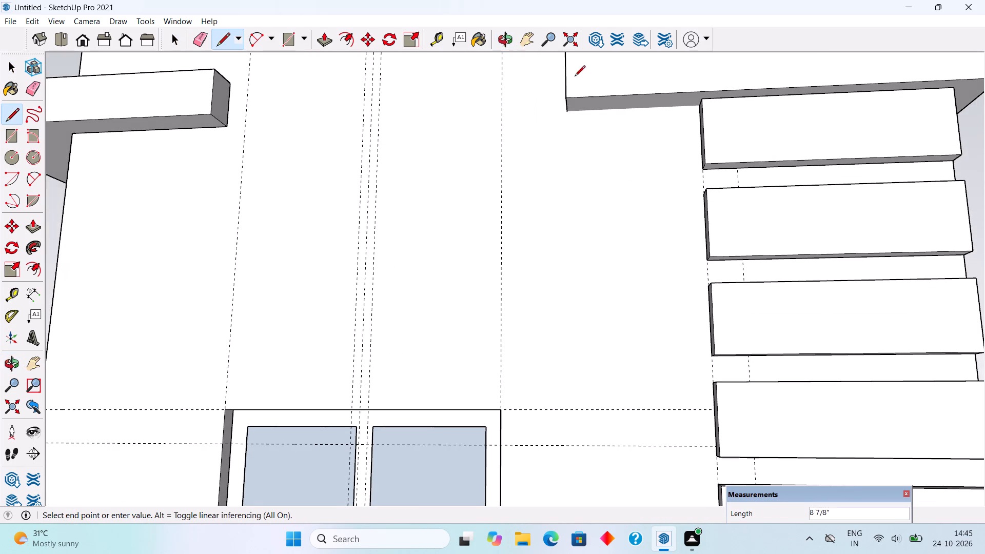
pyautogui.click(695, 106)
pyautogui.press('space')
# Examine the whole house from the front and from below, ending with the porch and tower base.
pyautogui.scroll(-5, 717, 187)
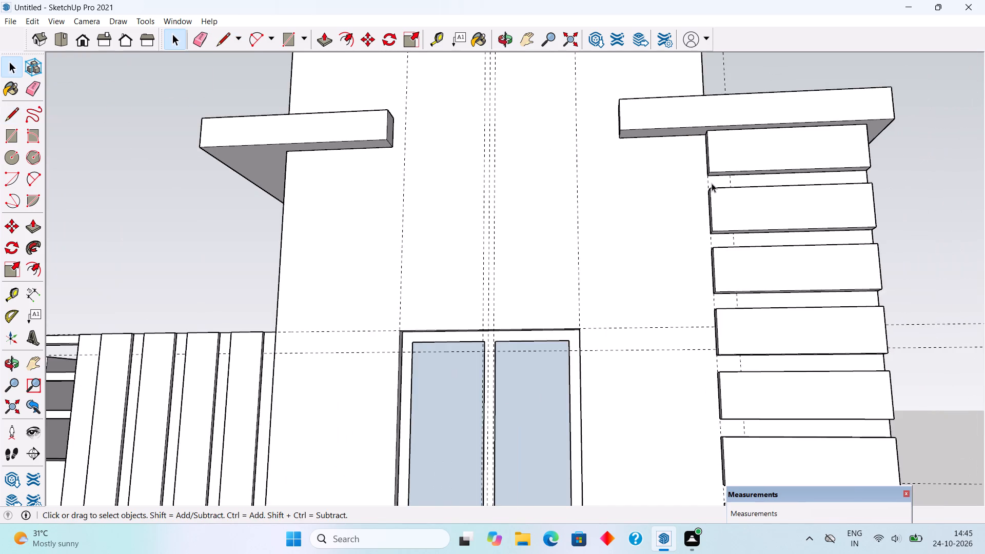
pyautogui.scroll(-5, 712, 183)
pyautogui.moveTo(660, 154); pyautogui.dragTo(643, 206, button='middle')
pyautogui.scroll(-9, 643, 204)
pyautogui.moveTo(644, 211); pyautogui.dragTo(708, 236, button='middle')
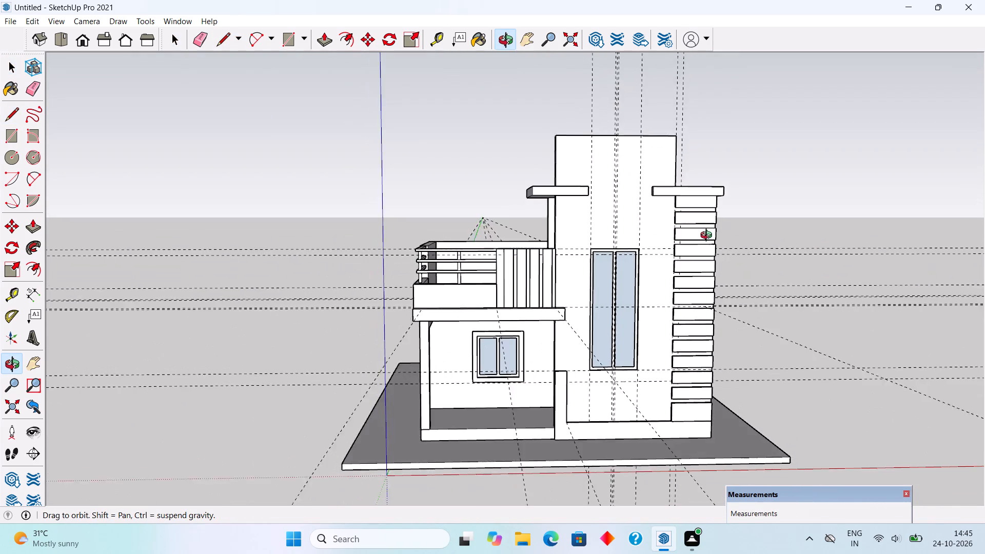
pyautogui.moveTo(708, 236); pyautogui.dragTo(717, 227, button='middle')
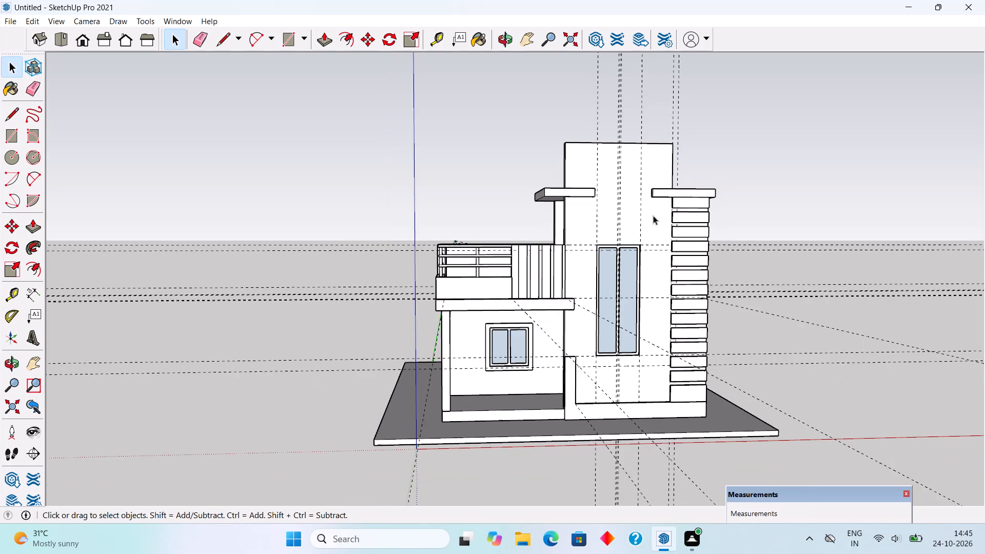
pyautogui.scroll(-2, 653, 215)
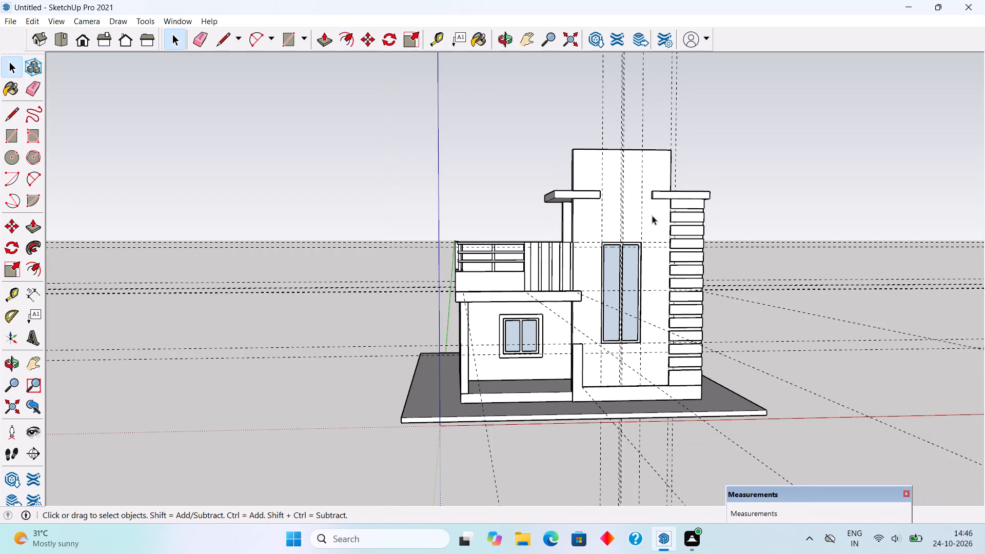
pyautogui.moveTo(652, 215); pyautogui.dragTo(617, 153, button='middle')
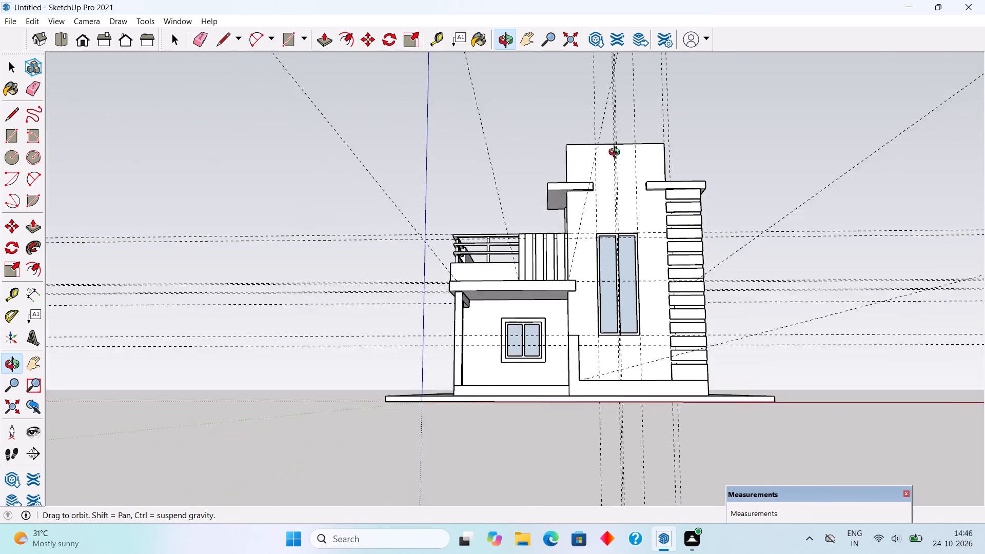
pyautogui.moveTo(617, 153); pyautogui.dragTo(619, 143, button='middle')
pyautogui.scroll(1, 513, 327)
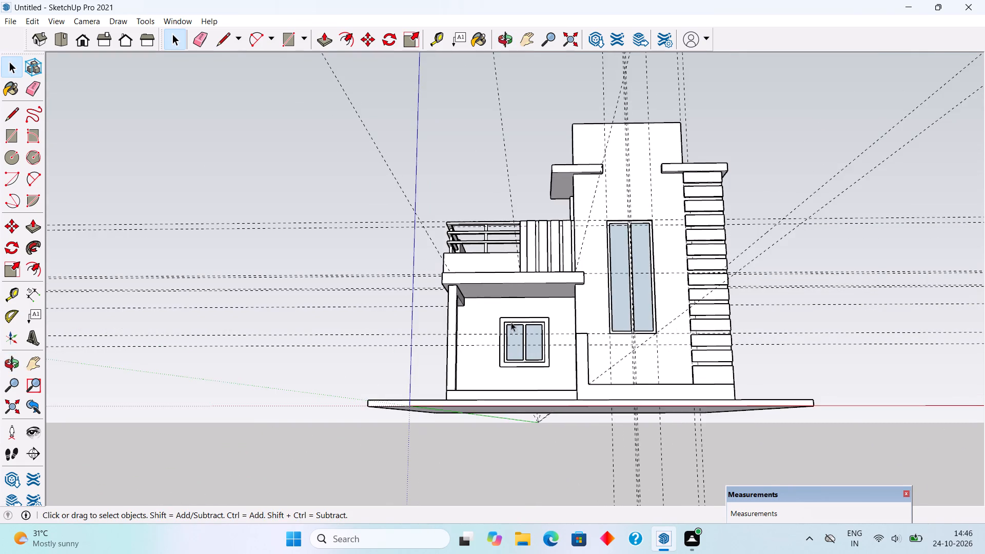
pyautogui.scroll(3, 511, 322)
pyautogui.moveTo(510, 321); pyautogui.dragTo(511, 445, button='middle')
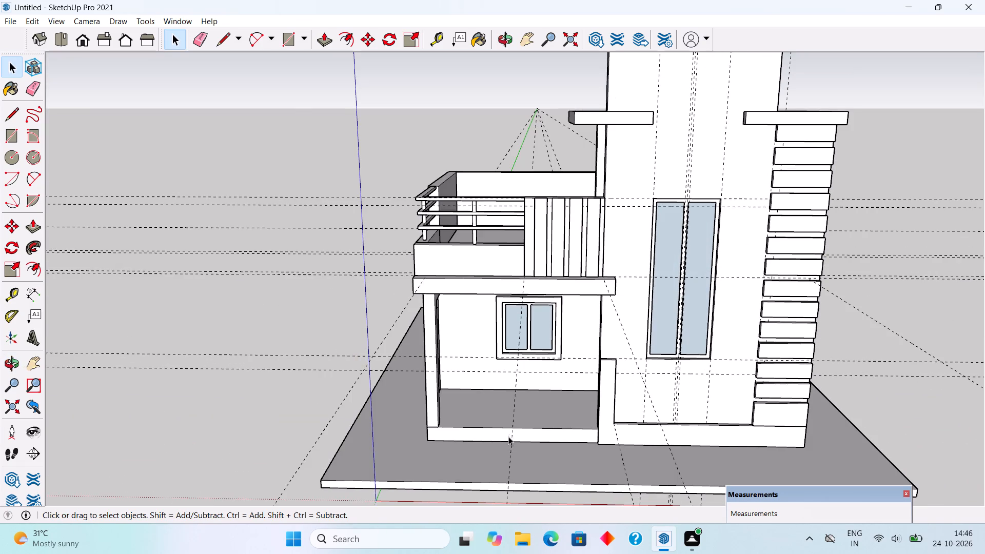
pyautogui.moveTo(508, 438); pyautogui.dragTo(575, 497, button='middle')
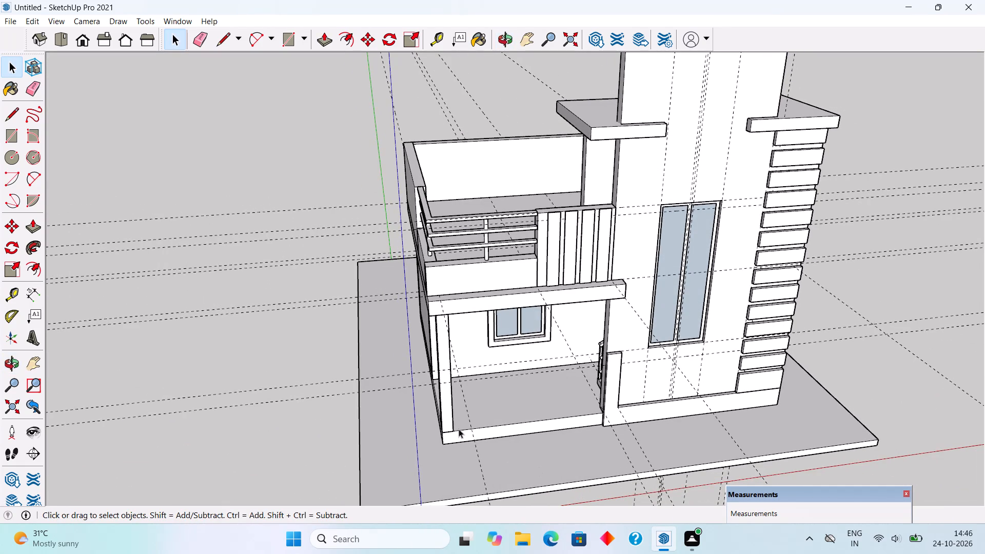
pyautogui.moveTo(456, 439); pyautogui.dragTo(501, 461, button='middle')
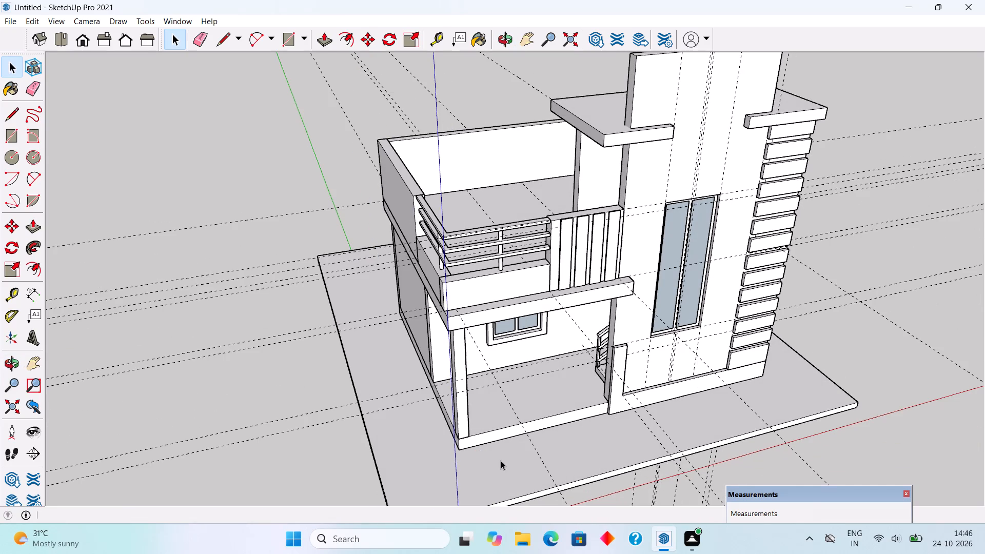
pyautogui.scroll(1, 619, 411)
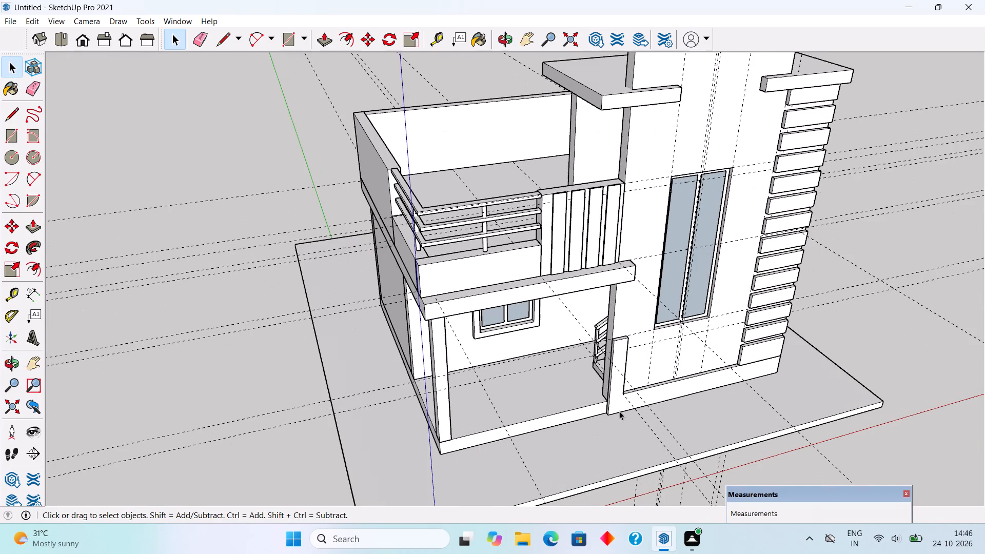
pyautogui.moveTo(619, 411); pyautogui.dragTo(600, 436, button='middle')
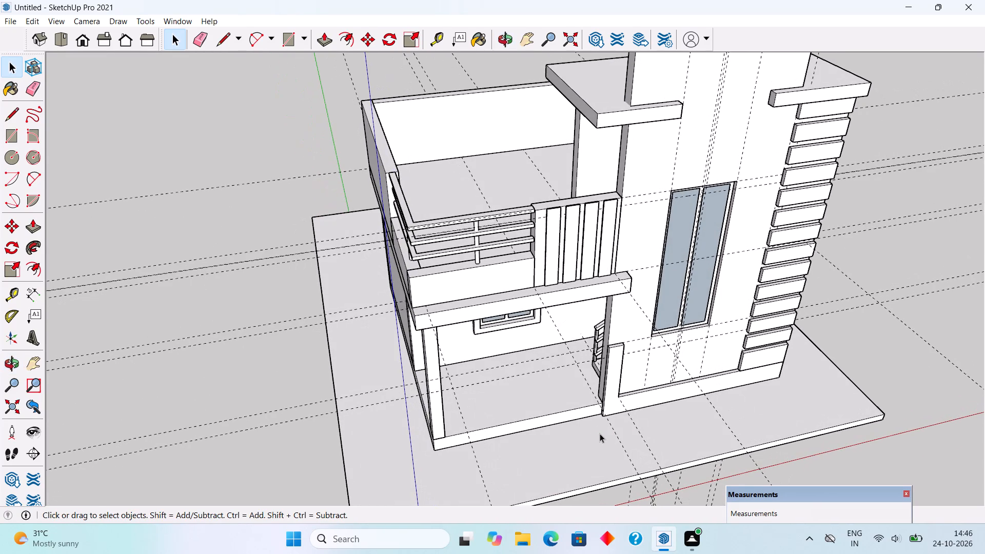
# Pull the front face of the tower's L-shaped base plinth outward 4", working inside its group.
pyautogui.scroll(6, 606, 408)
pyautogui.tripleClick(606, 402)
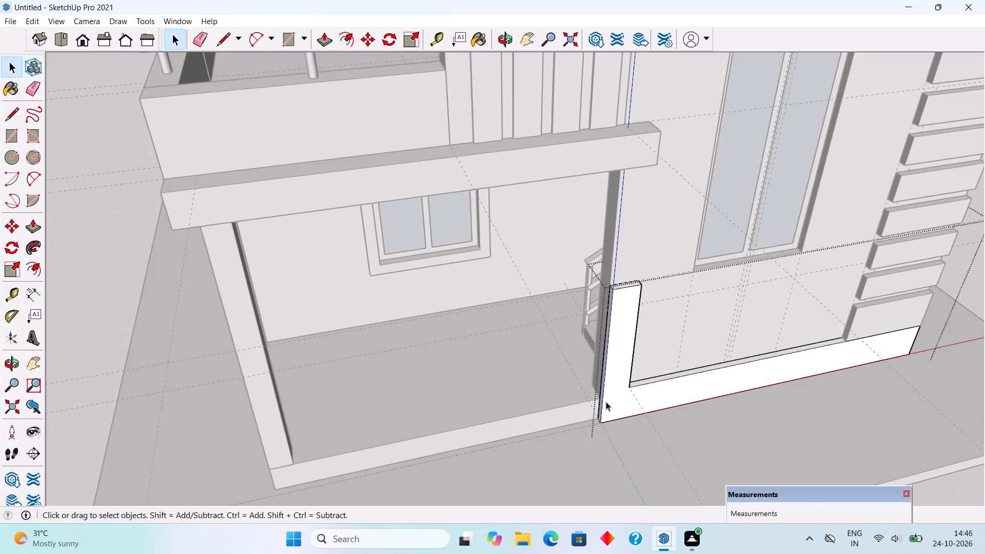
pyautogui.press('p')
pyautogui.click(612, 399)
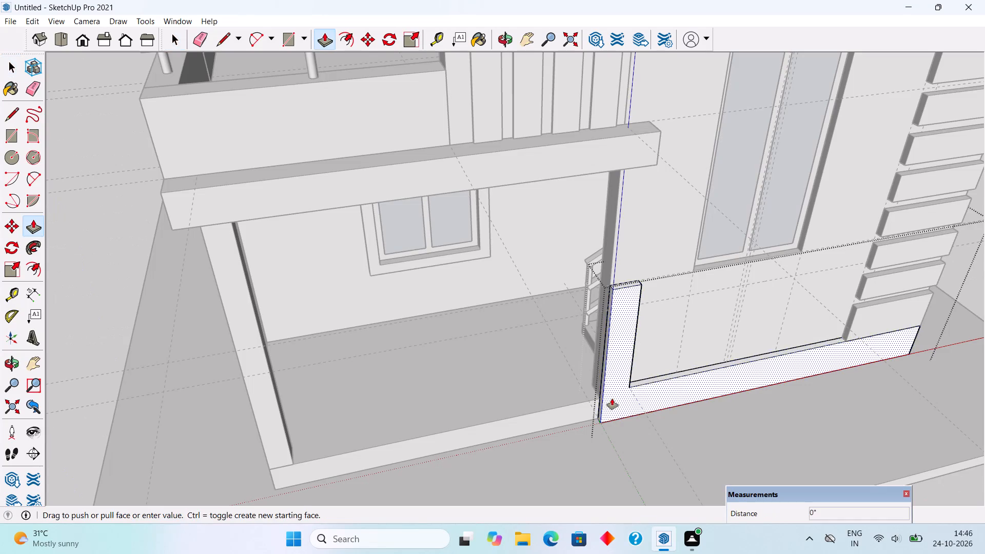
pyautogui.press('4')
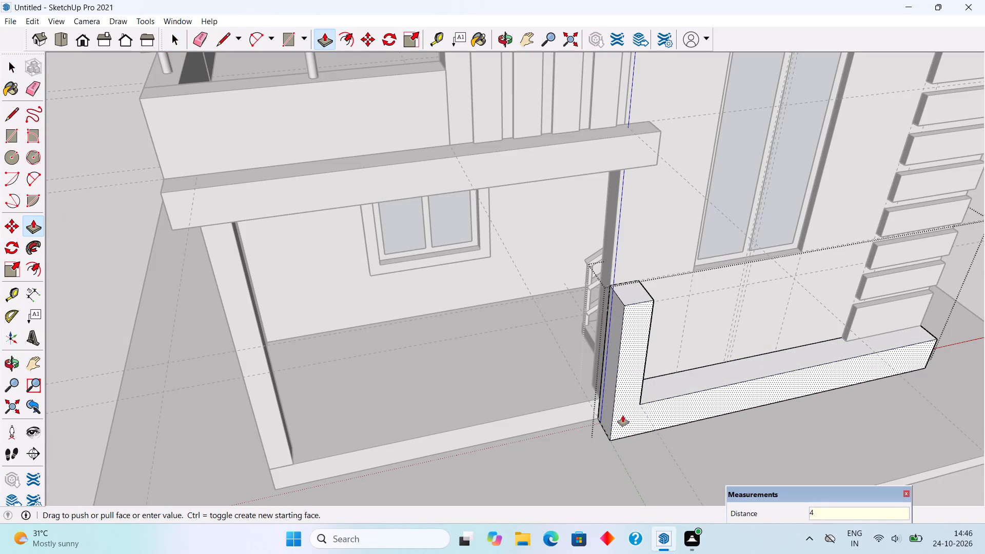
pyautogui.hotkey('shift', '"')
pyautogui.press('Return')
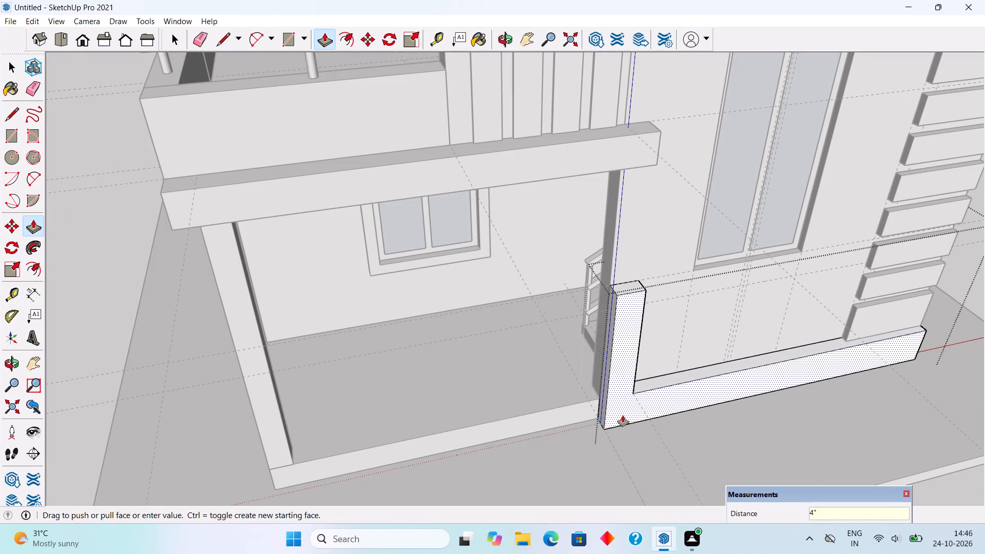
pyautogui.press('space')
pyautogui.scroll(-4, 546, 372)
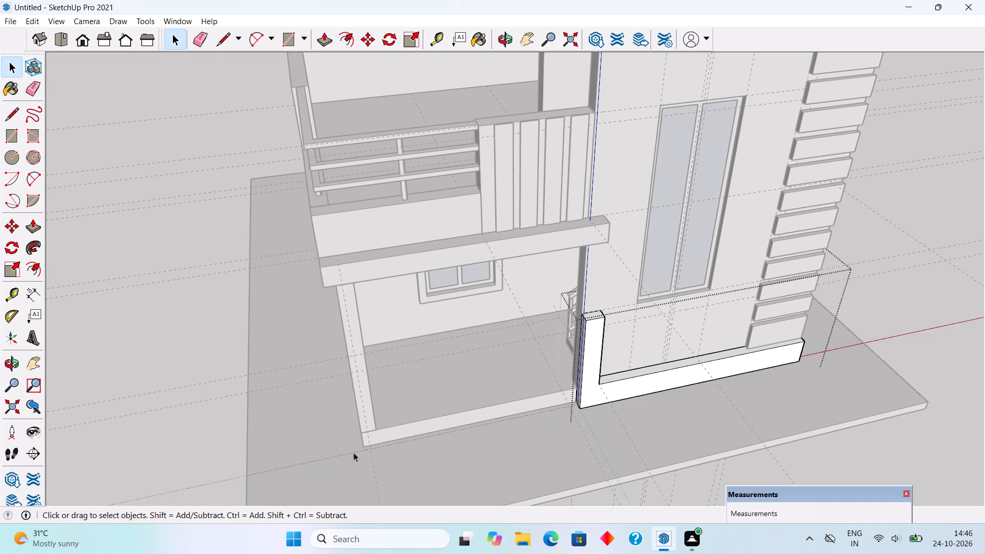
pyautogui.click(157, 380)
# Create guide lines along the bottom front edge of the tower's base plinth and along the outer side edge of the porch base.
pyautogui.moveTo(684, 405); pyautogui.dragTo(693, 438, button='middle')
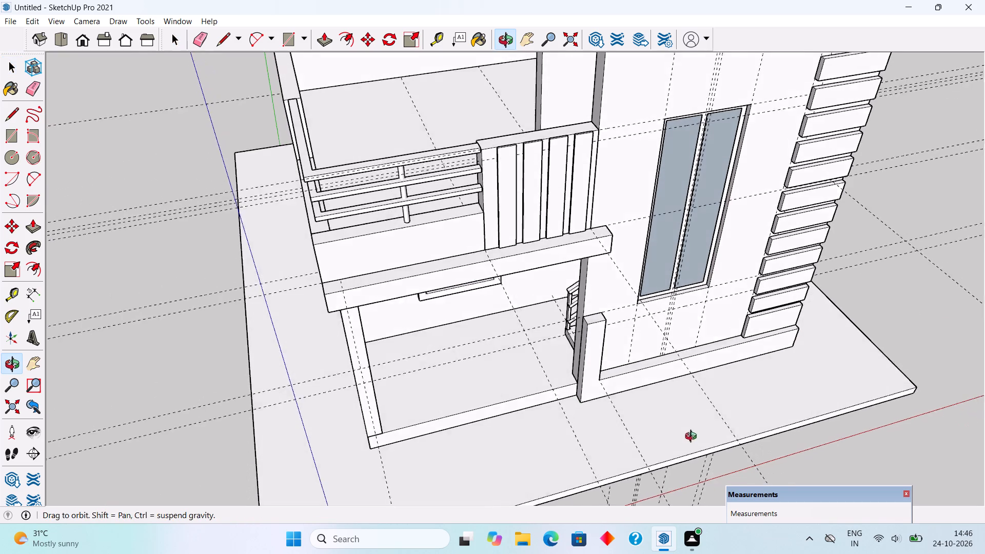
pyautogui.moveTo(693, 438); pyautogui.dragTo(699, 453, button='middle')
pyautogui.moveTo(700, 457); pyautogui.dragTo(710, 497, button='middle')
pyautogui.scroll(4, 510, 440)
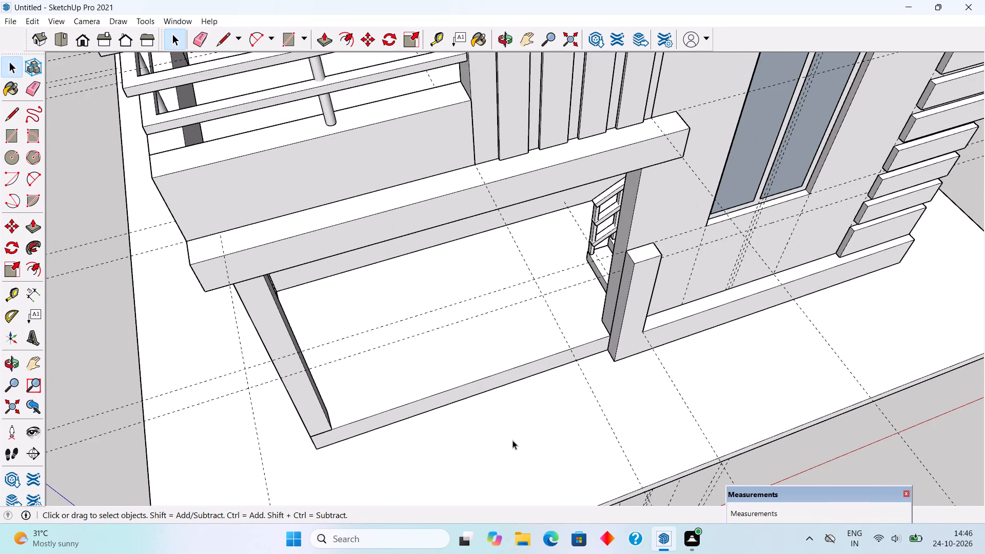
pyautogui.press('t')
pyautogui.doubleClick(675, 343)
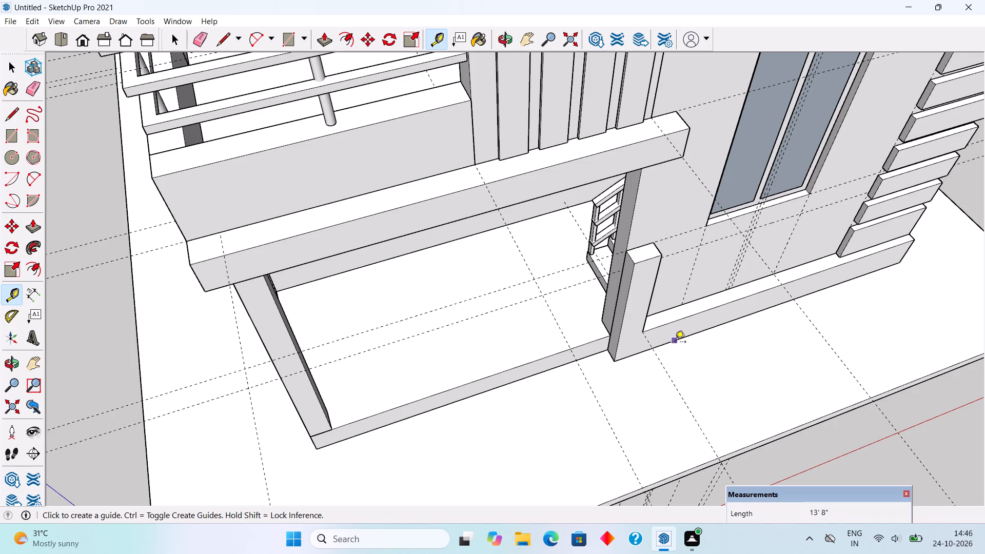
pyautogui.moveTo(322, 432); pyautogui.dragTo(398, 386, button='middle')
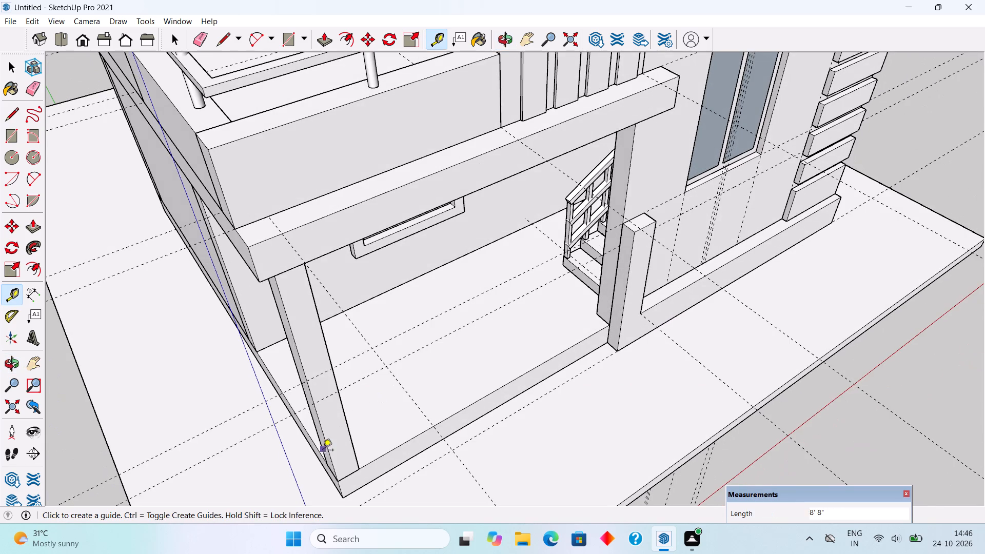
pyautogui.scroll(1, 326, 477)
pyautogui.doubleClick(330, 483)
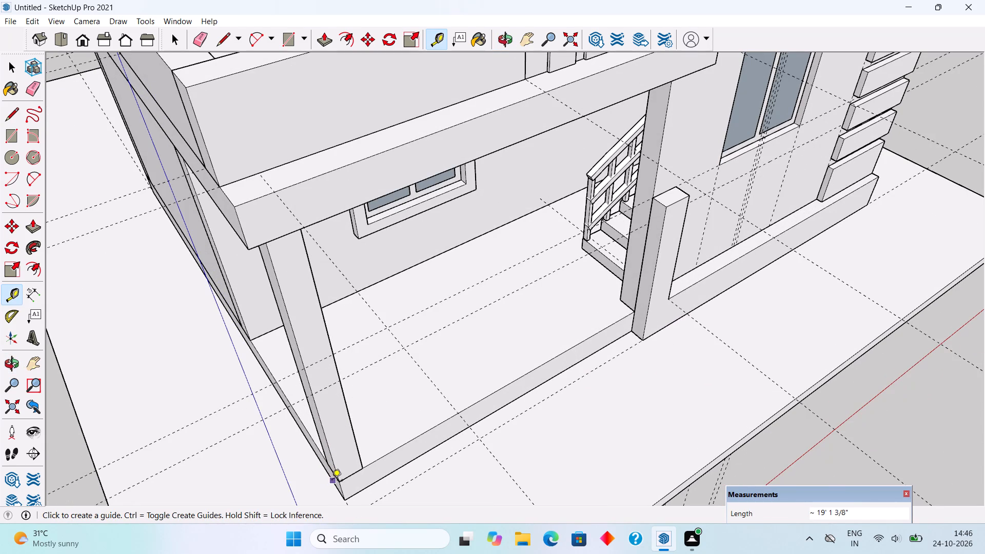
# Build a 6' high post at the porch's front outer corner from an about 10" by 7" base, its inner side flush with the column.
pyautogui.press('r')
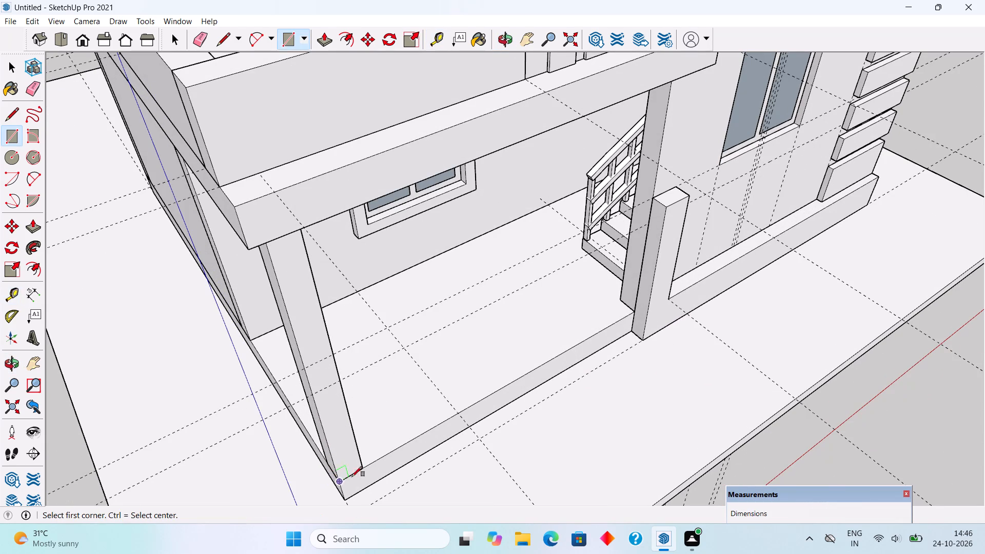
pyautogui.moveTo(338, 476); pyautogui.dragTo(294, 403, button='middle')
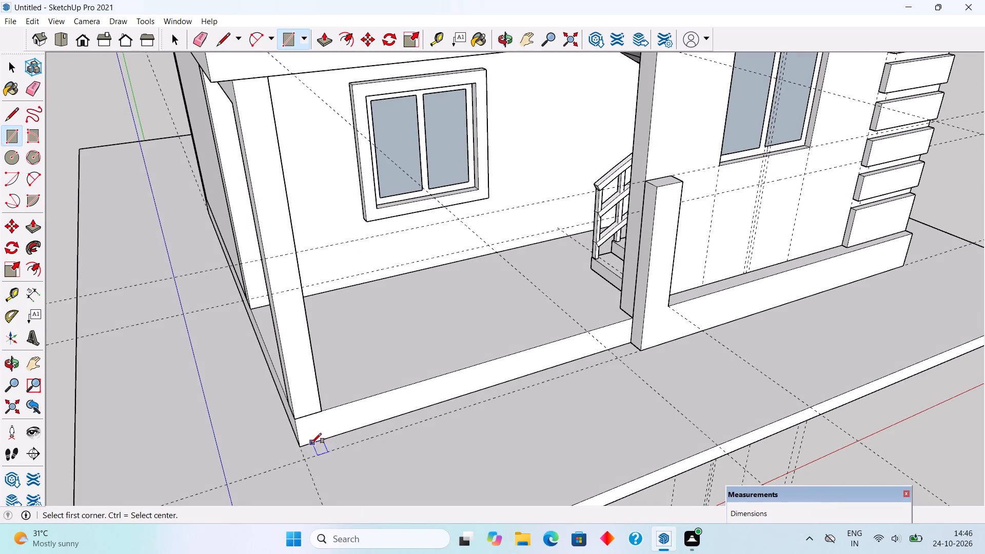
pyautogui.click(306, 459)
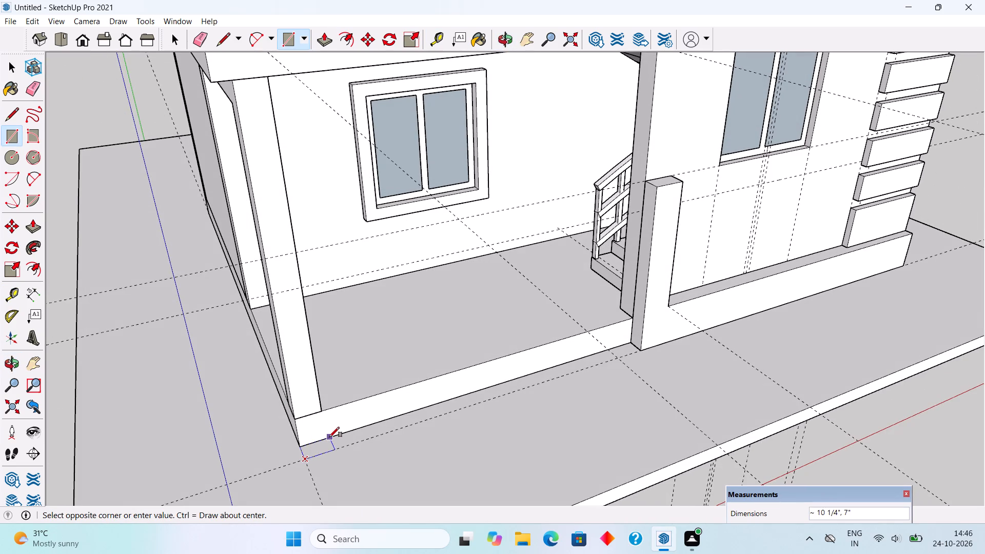
pyautogui.click(329, 437)
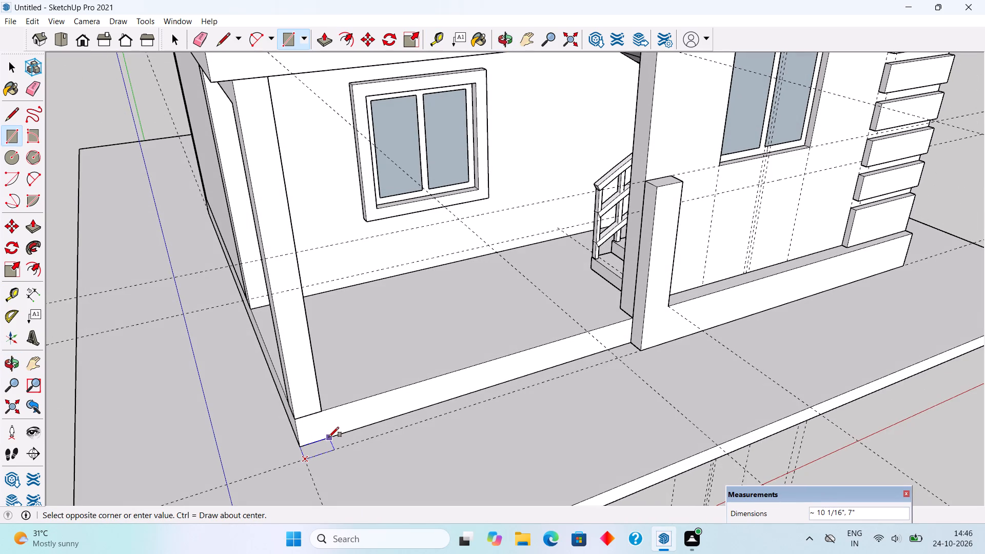
pyautogui.press('p')
pyautogui.click(321, 440)
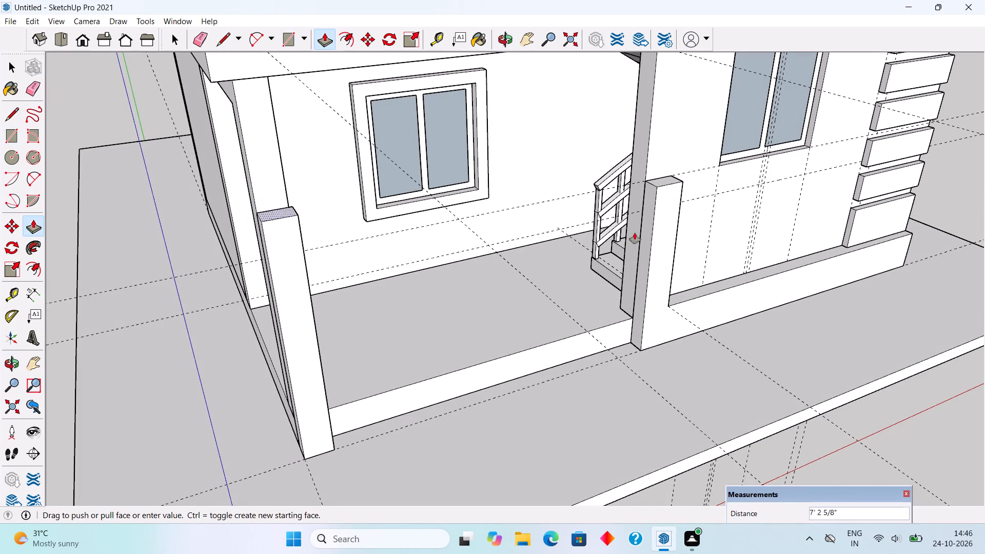
pyautogui.click(678, 182)
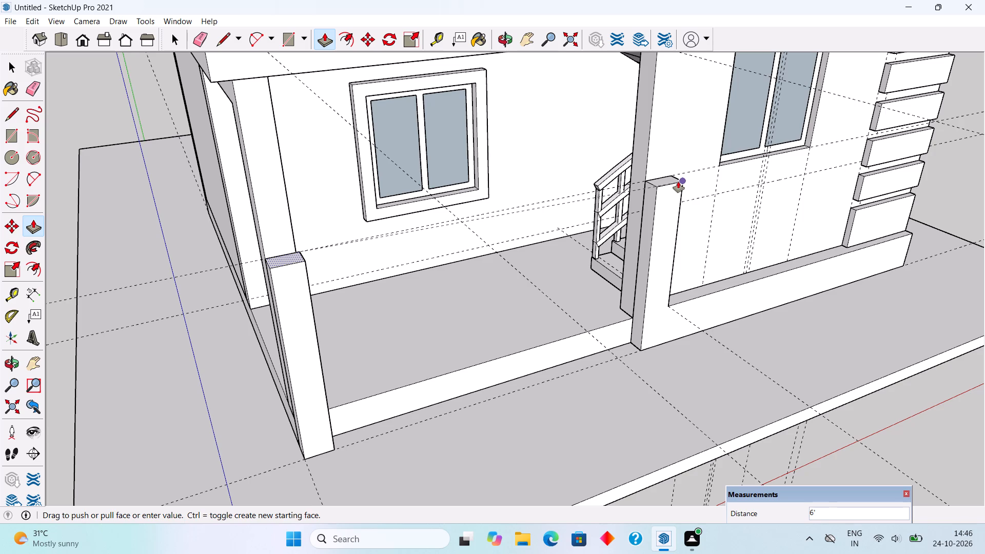
pyautogui.moveTo(391, 302); pyautogui.dragTo(245, 326, button='middle')
pyautogui.click(230, 245)
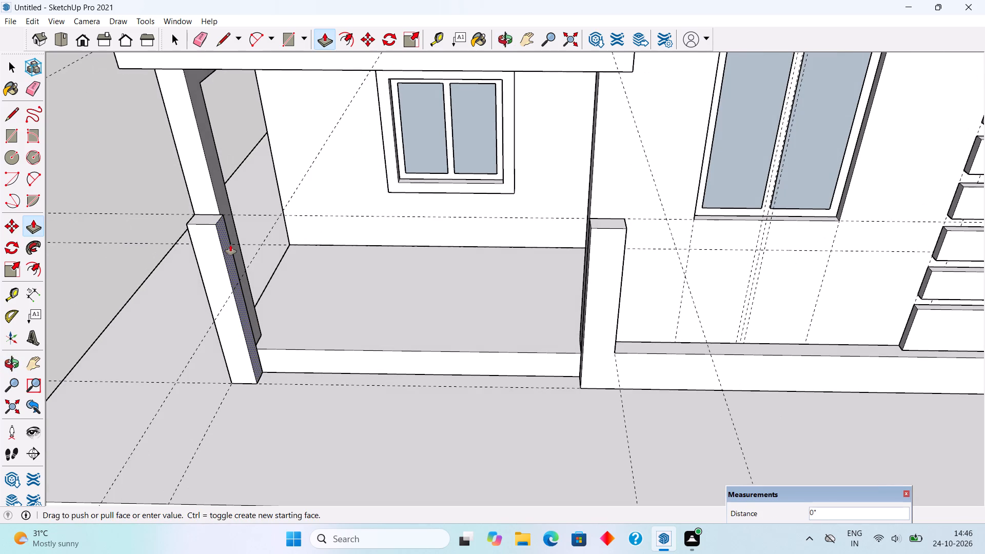
pyautogui.click(229, 207)
# Group the new corner post's geometry.
pyautogui.press('space')
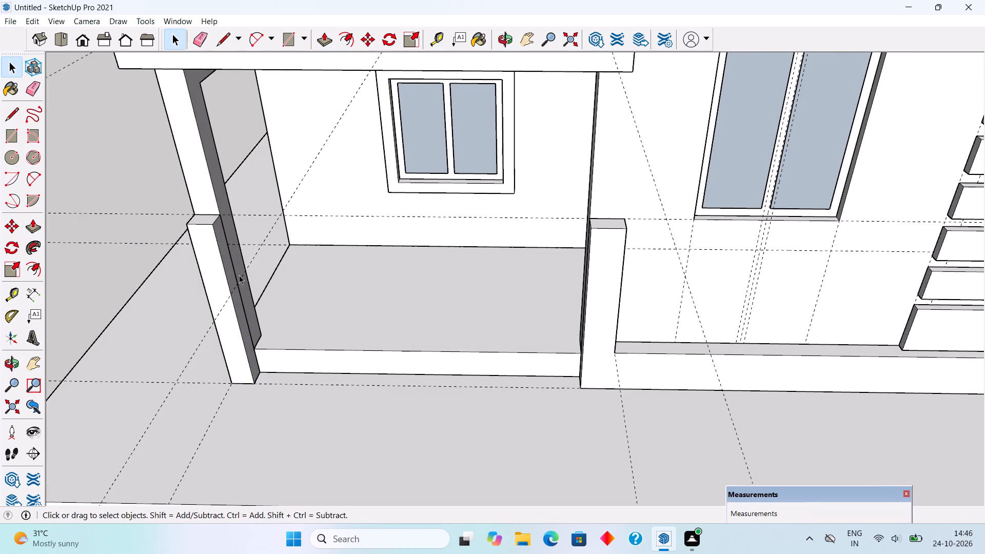
pyautogui.tripleClick(225, 280)
pyautogui.rightClick(225, 280)
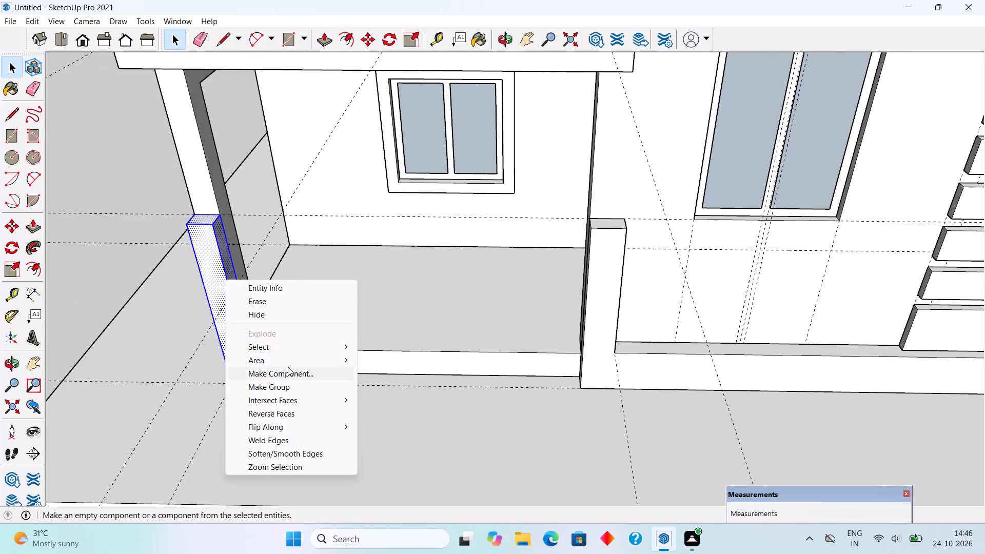
pyautogui.click(291, 384)
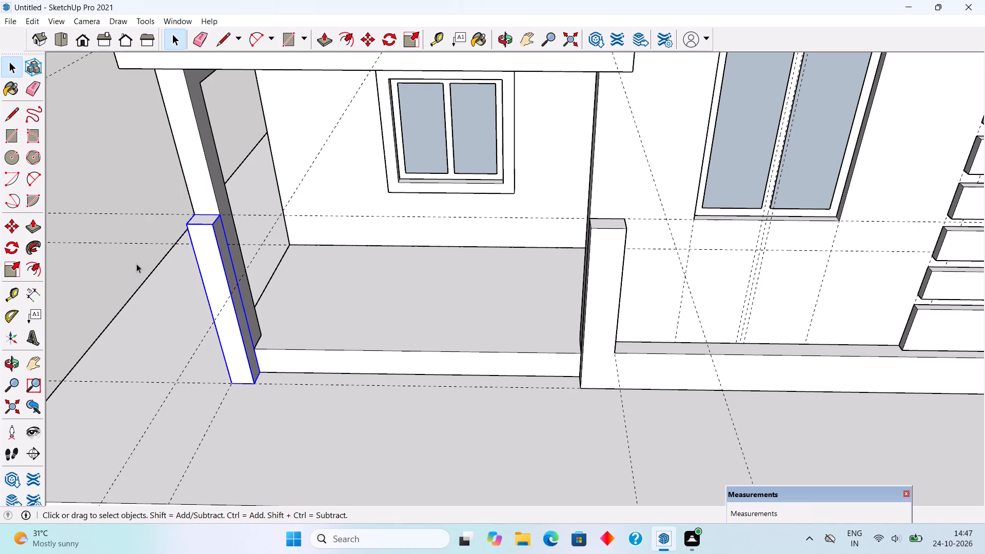
pyautogui.click(136, 264)
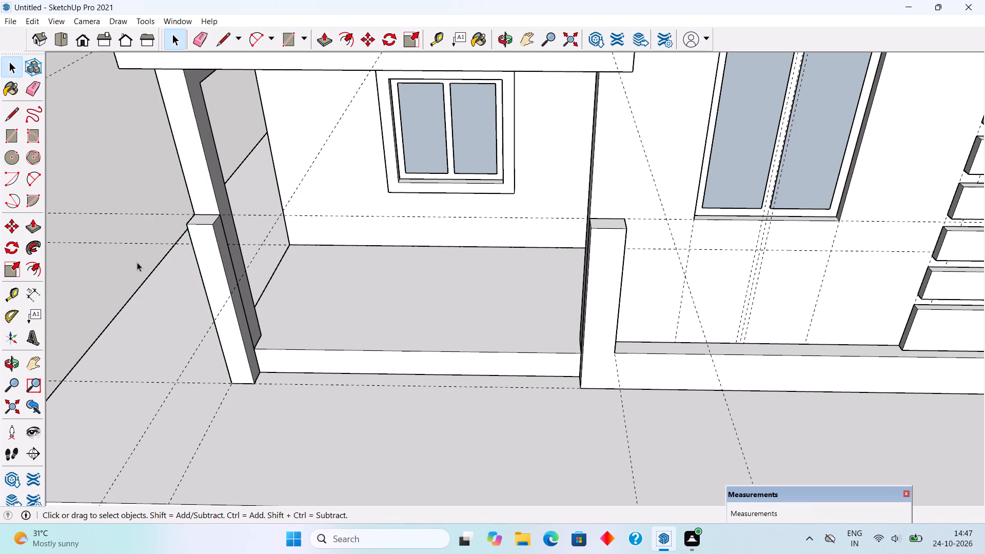
# Draw a 6' high upright rectangle filling the front opening between the corner post and the tower's base pier.
pyautogui.moveTo(280, 372); pyautogui.dragTo(277, 388, button='middle')
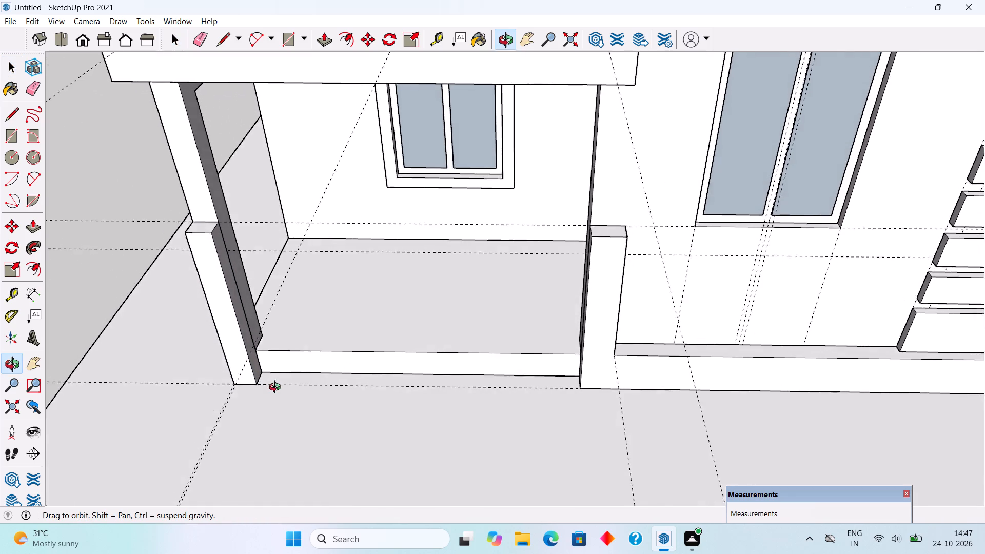
pyautogui.moveTo(277, 388); pyautogui.dragTo(266, 384, button='middle')
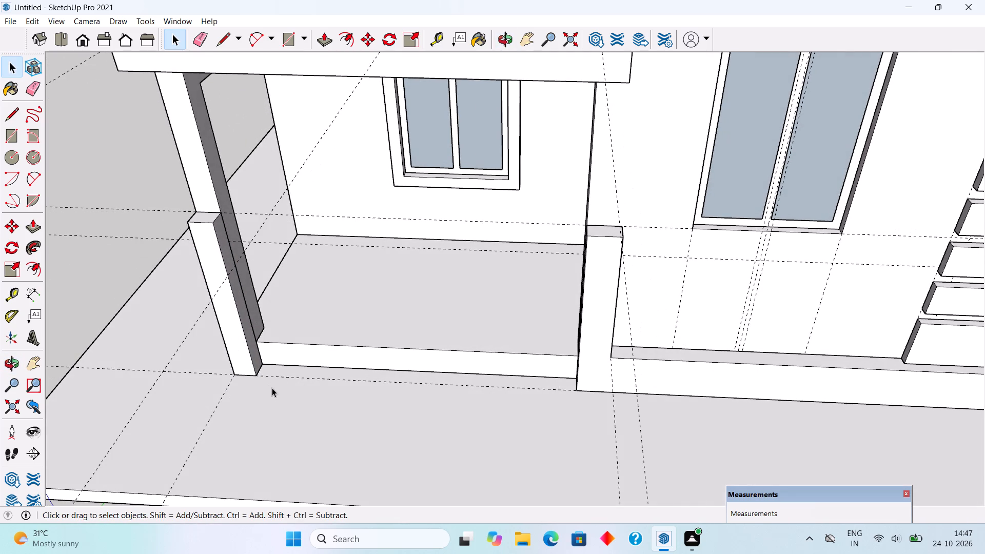
pyautogui.press('r')
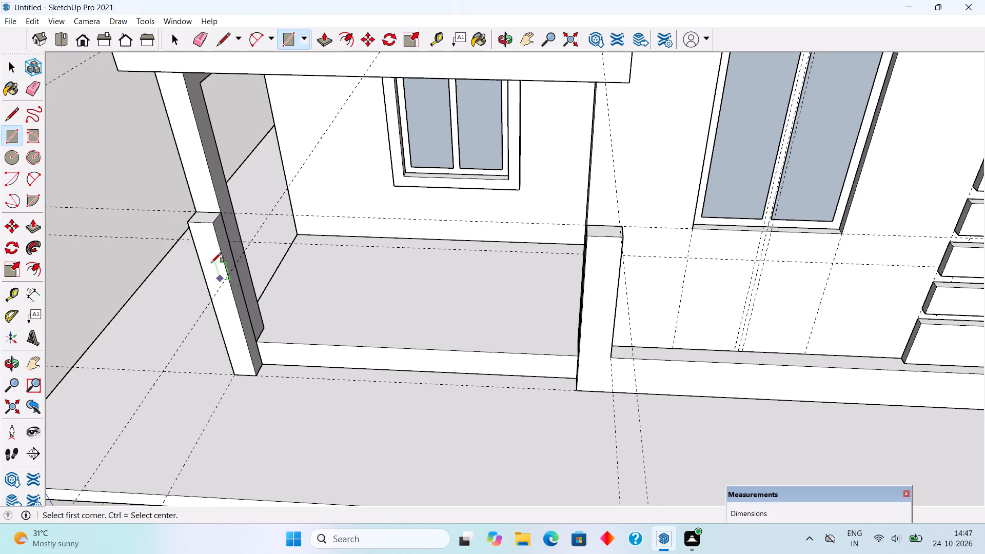
pyautogui.click(213, 223)
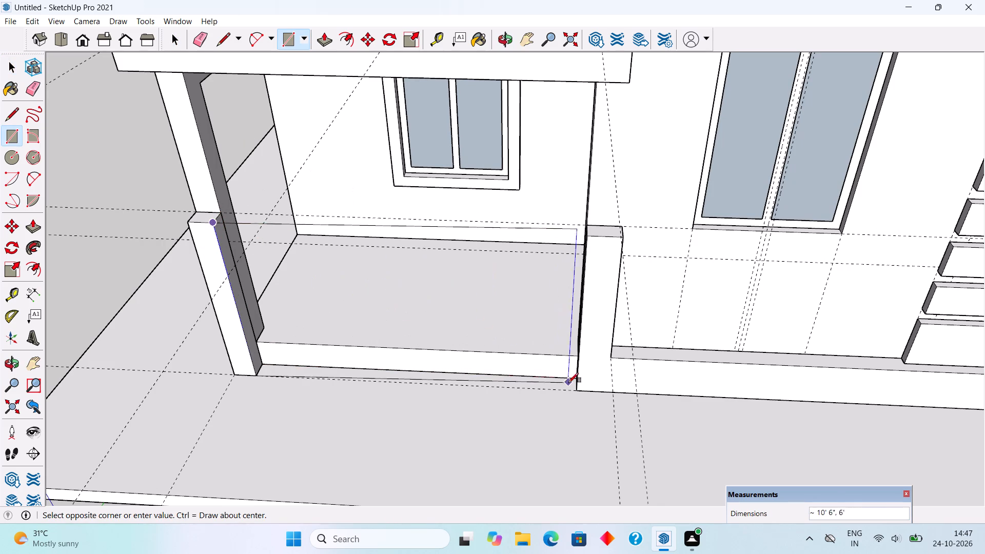
pyautogui.click(578, 392)
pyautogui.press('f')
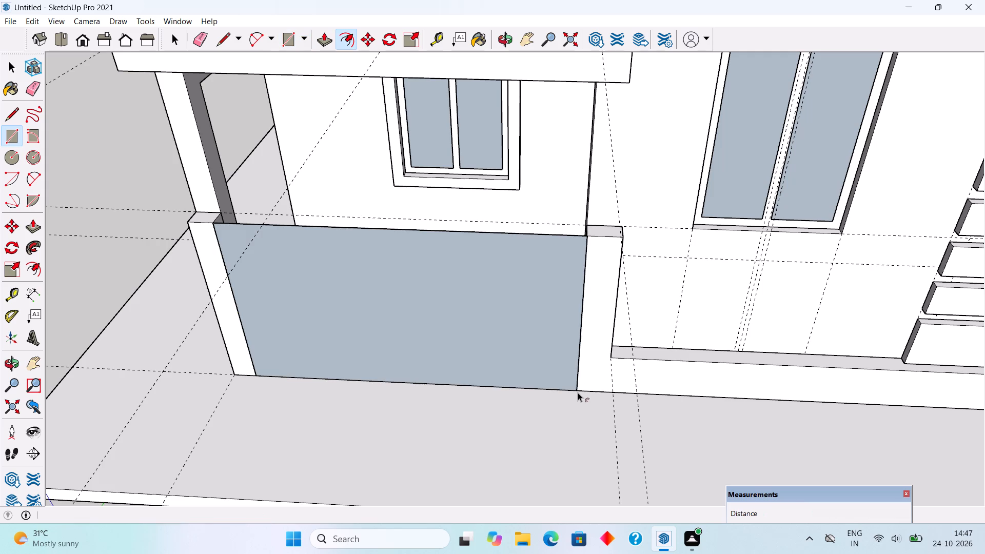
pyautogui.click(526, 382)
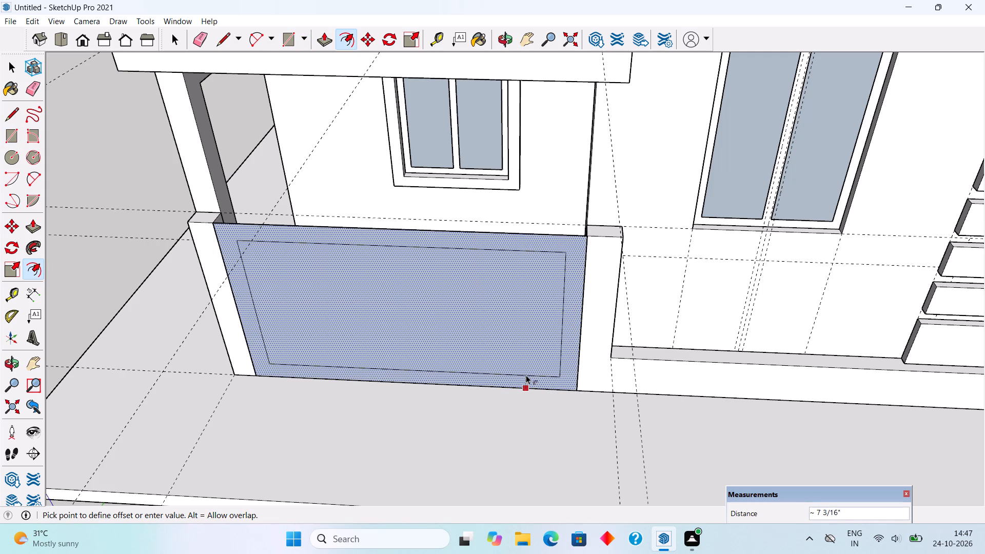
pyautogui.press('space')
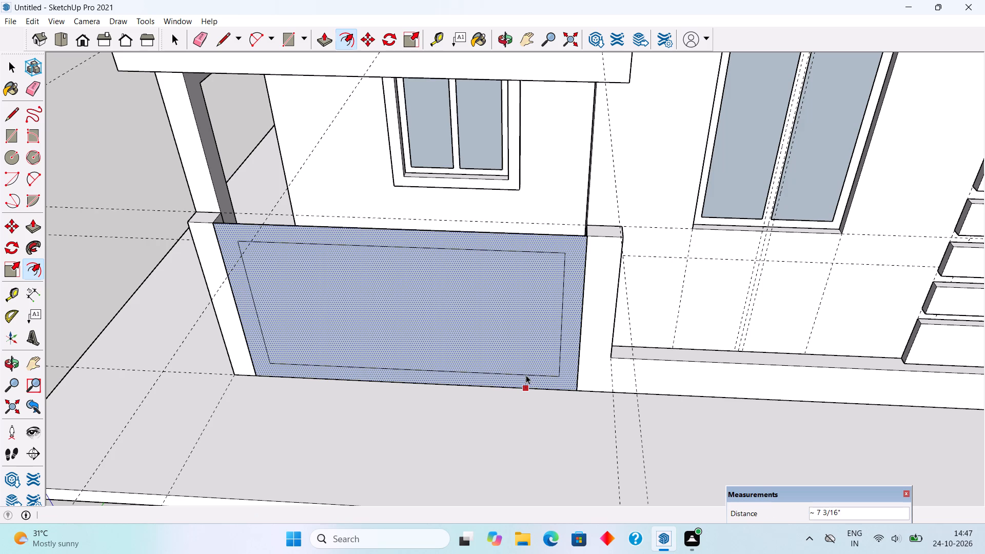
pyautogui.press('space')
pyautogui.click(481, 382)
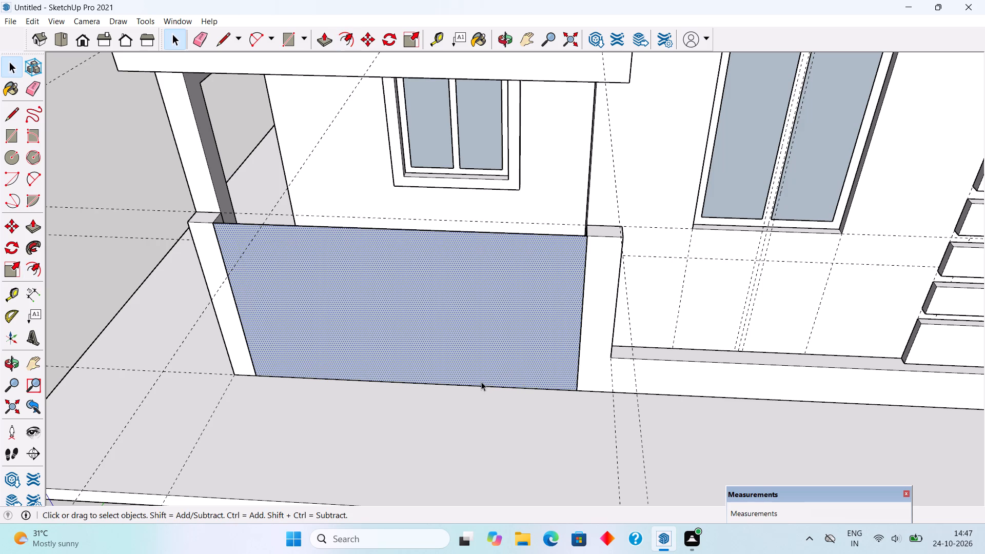
# Split the rectangle into two halves with a vertical 6' line along a midpoint guide about 5' 4 11/16" from the corner post.
pyautogui.press('t')
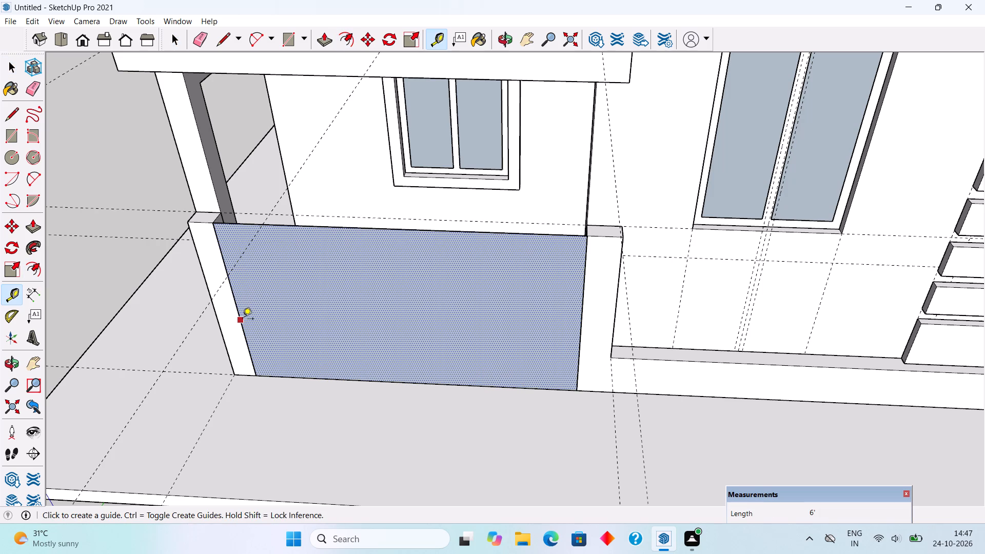
pyautogui.click(243, 320)
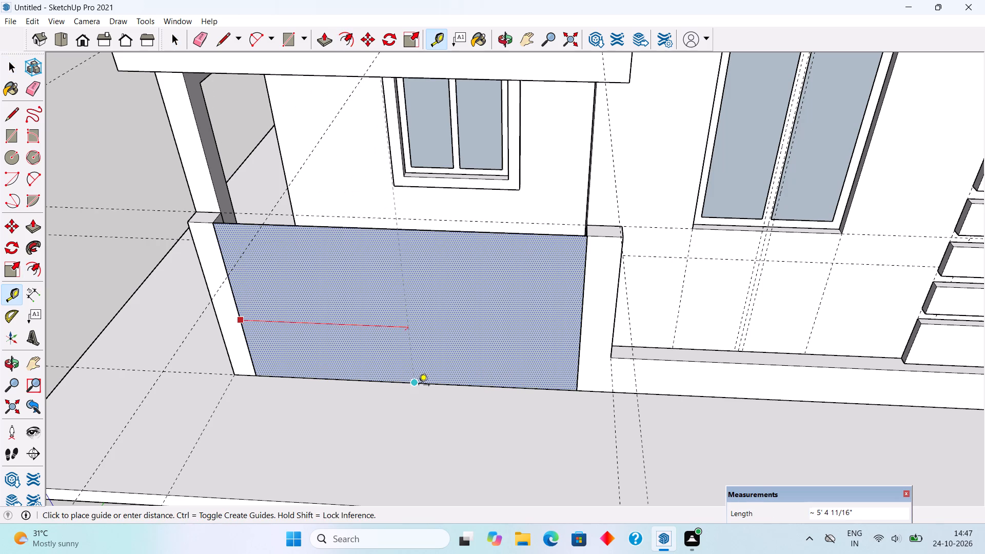
pyautogui.click(413, 384)
pyautogui.press('l')
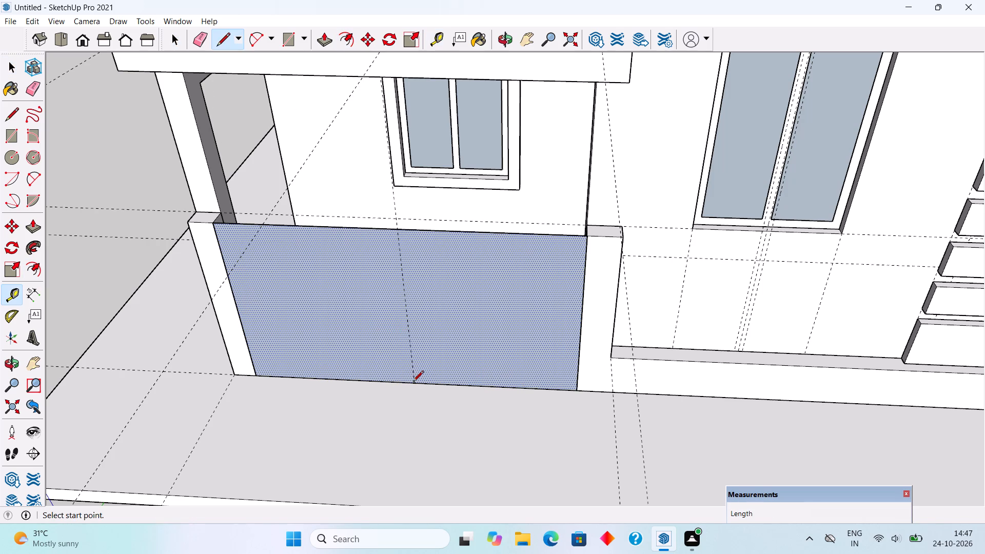
pyautogui.click(413, 380)
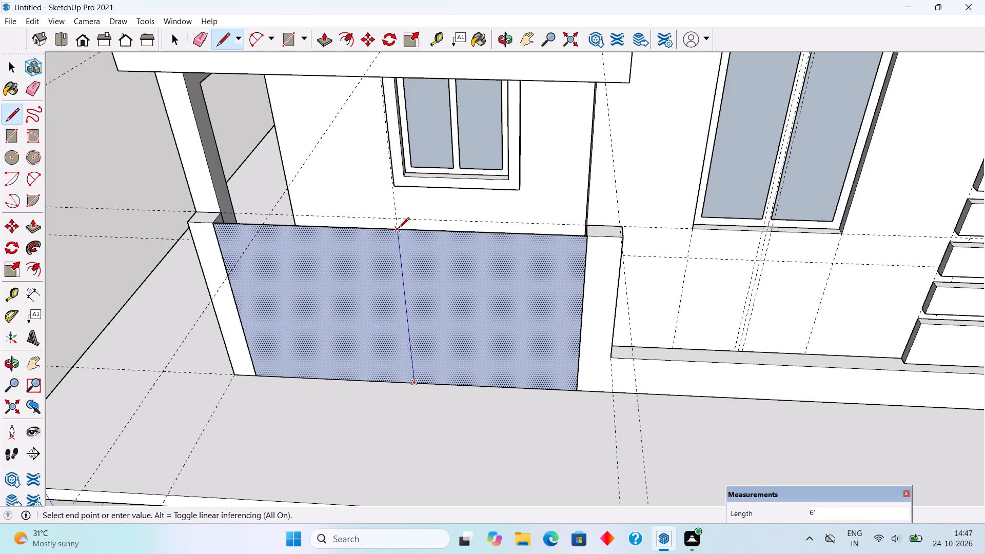
pyautogui.click(399, 229)
# Offset the outlines of both halves of the opening's rectangle 5" inward to form two framed leaves.
pyautogui.press('f')
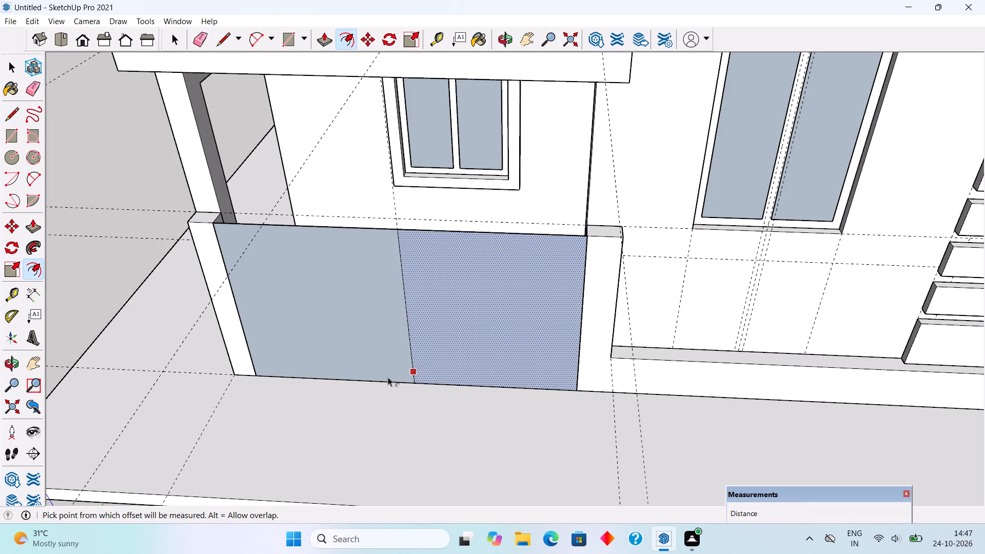
pyautogui.click(415, 346)
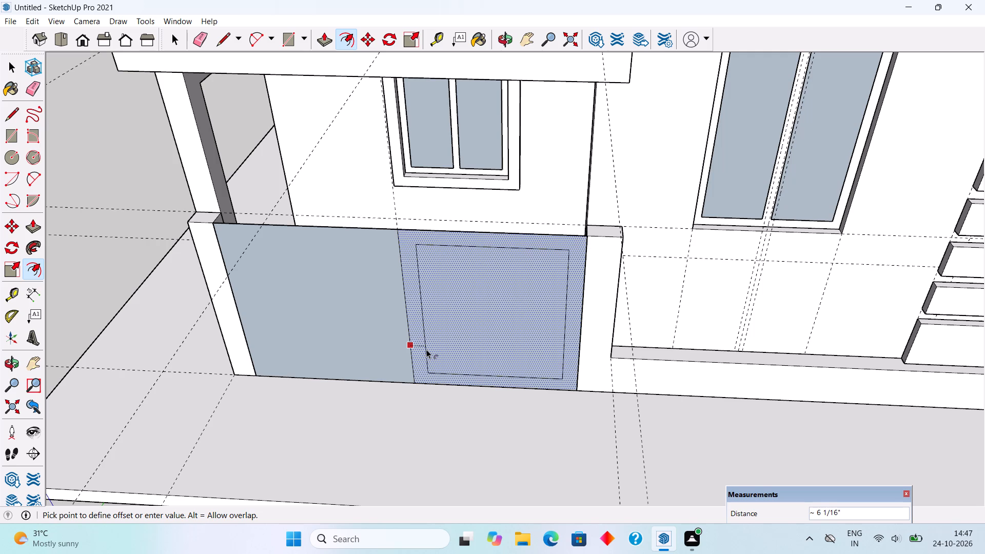
pyautogui.write('5"')
pyautogui.press('Return')
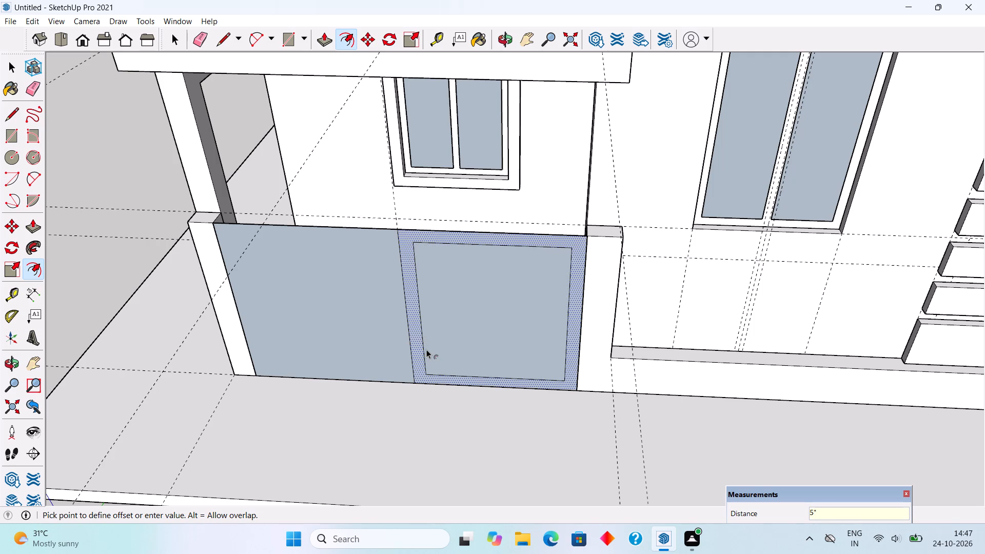
pyautogui.press('space')
pyautogui.press('space')
pyautogui.click(386, 334)
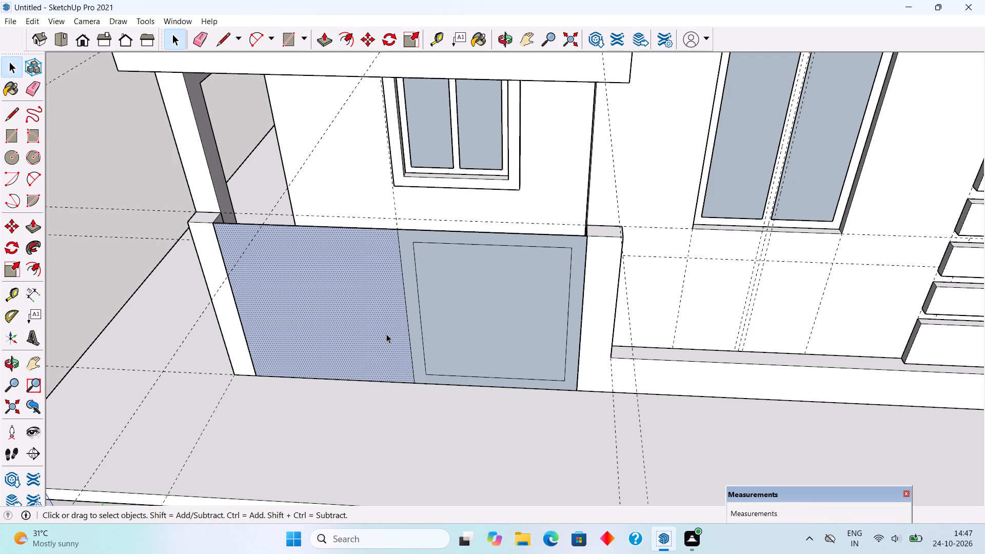
pyautogui.press('f')
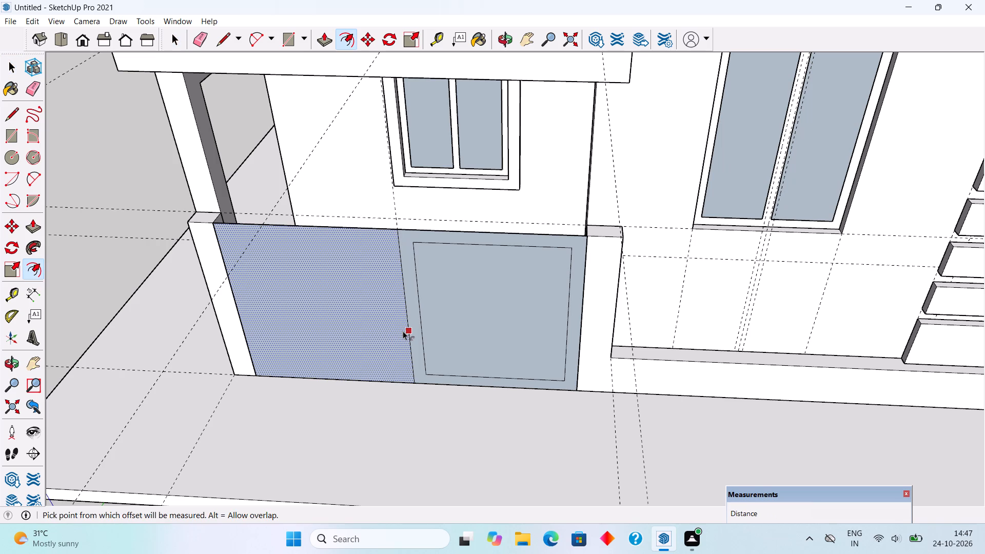
pyautogui.click(403, 331)
pyautogui.write('5"')
pyautogui.press('Return')
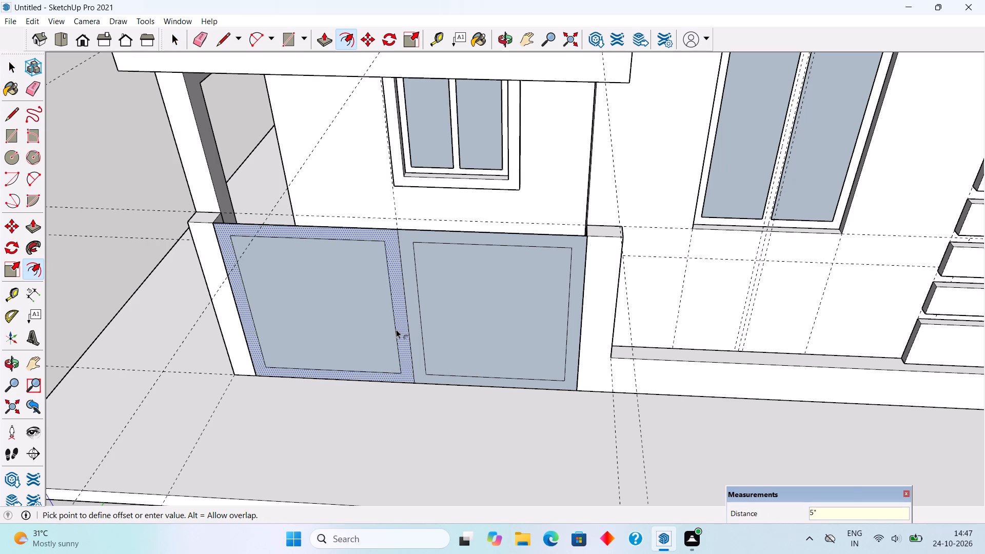
# Delete the vertical dividing line between the two framed leaves.
pyautogui.press('space')
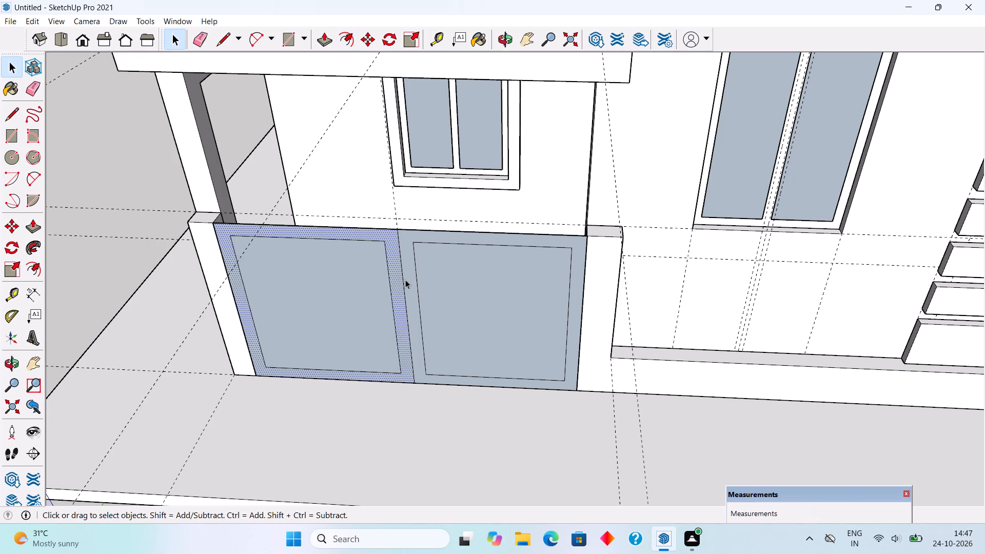
pyautogui.scroll(8, 405, 278)
pyautogui.click(401, 268)
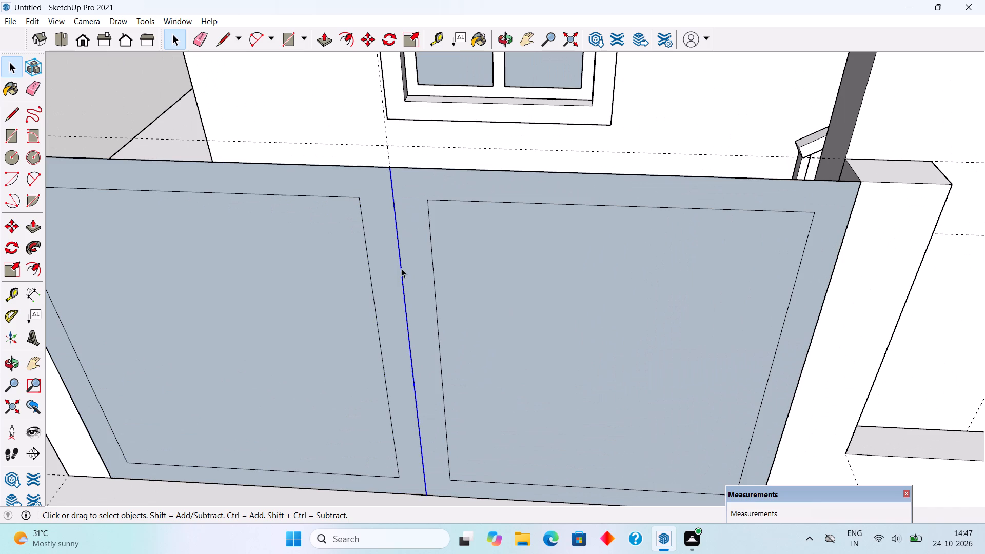
pyautogui.press('Delete')
# Place a guide .15" from the centre guide, on the side of the leaf next to the tower.
pyautogui.scroll(2, 402, 271)
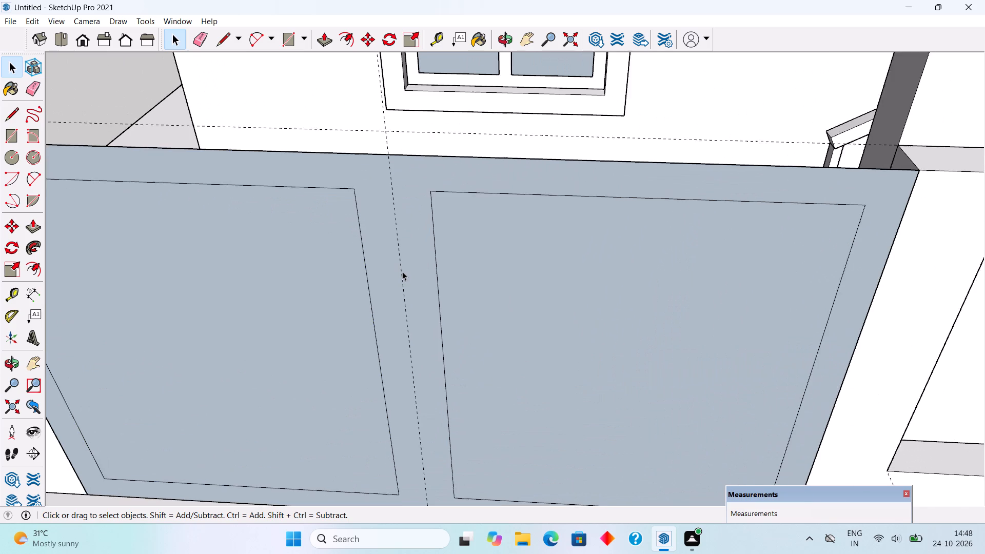
pyautogui.scroll(2, 402, 271)
pyautogui.press('t')
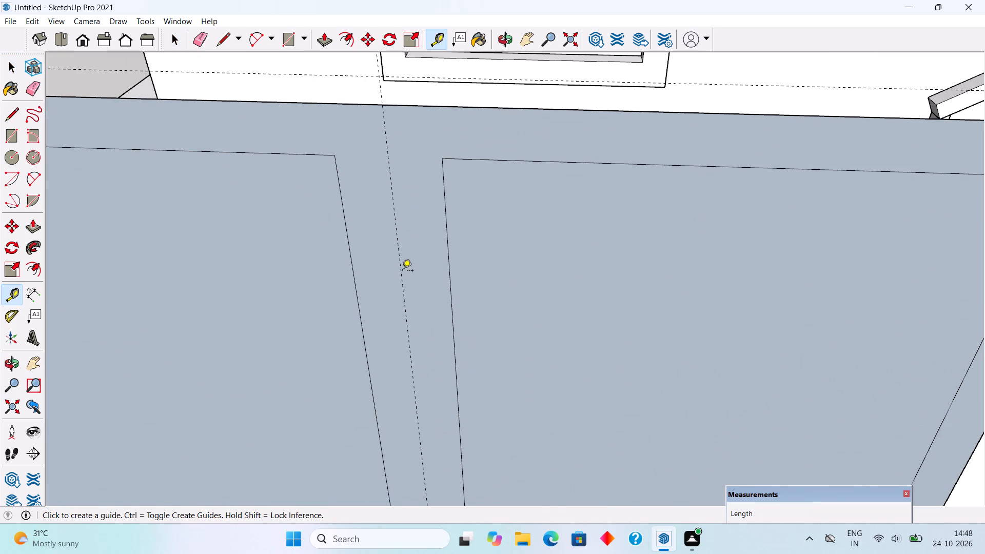
pyautogui.click(405, 279)
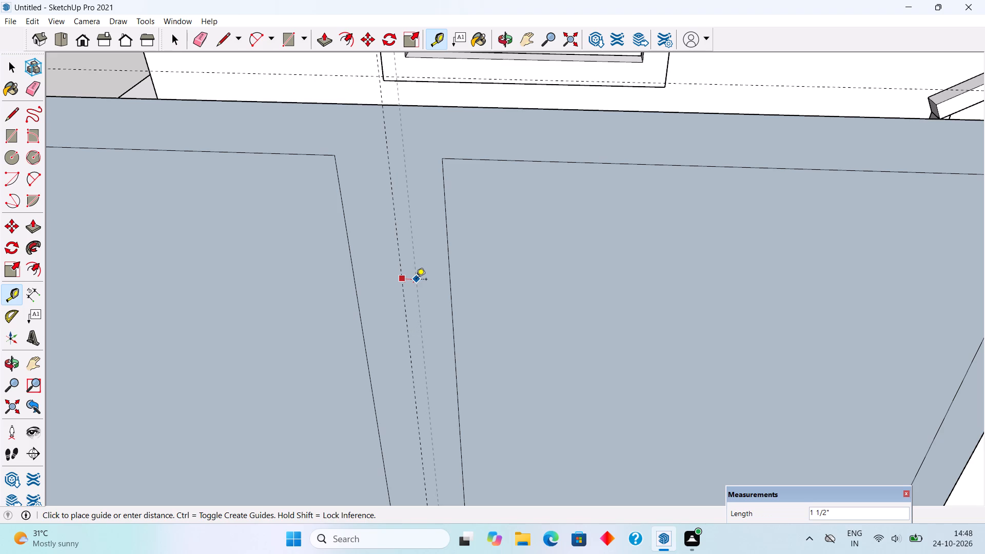
pyautogui.write('.15"')
pyautogui.press('Return')
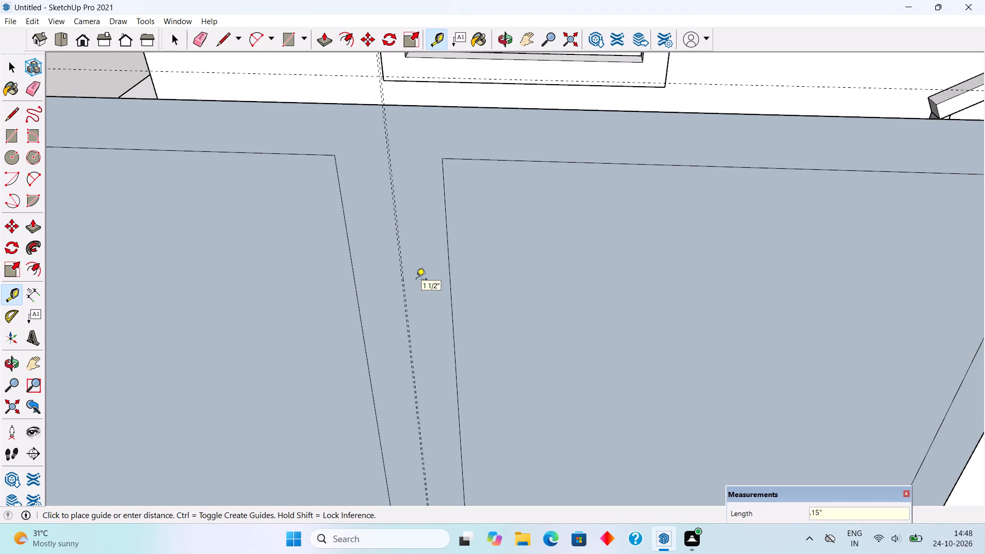
# Place a guide .15" from the centre guide, on the side facing away from the tower.
pyautogui.scroll(6, 415, 273)
pyautogui.scroll(5, 370, 292)
pyautogui.scroll(5, 418, 273)
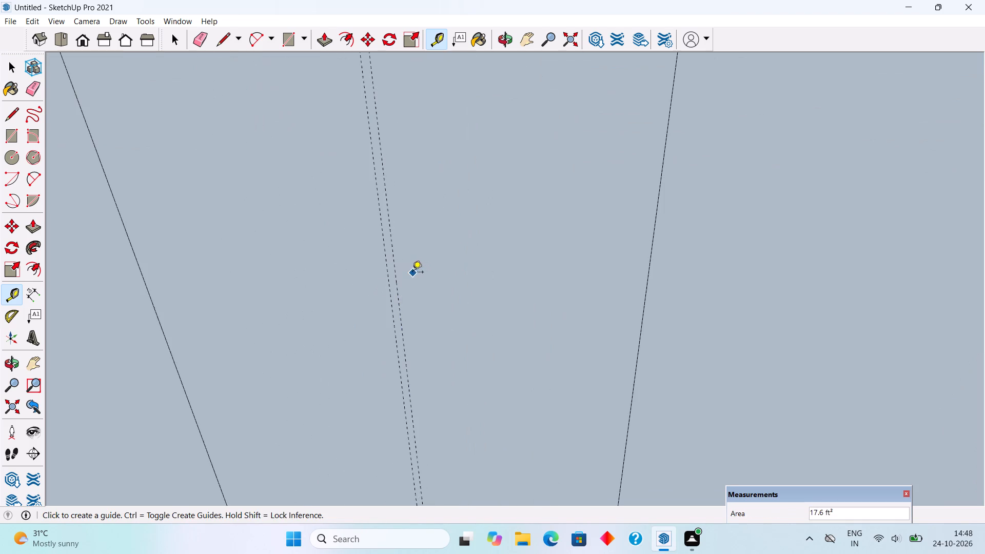
pyautogui.click(393, 301)
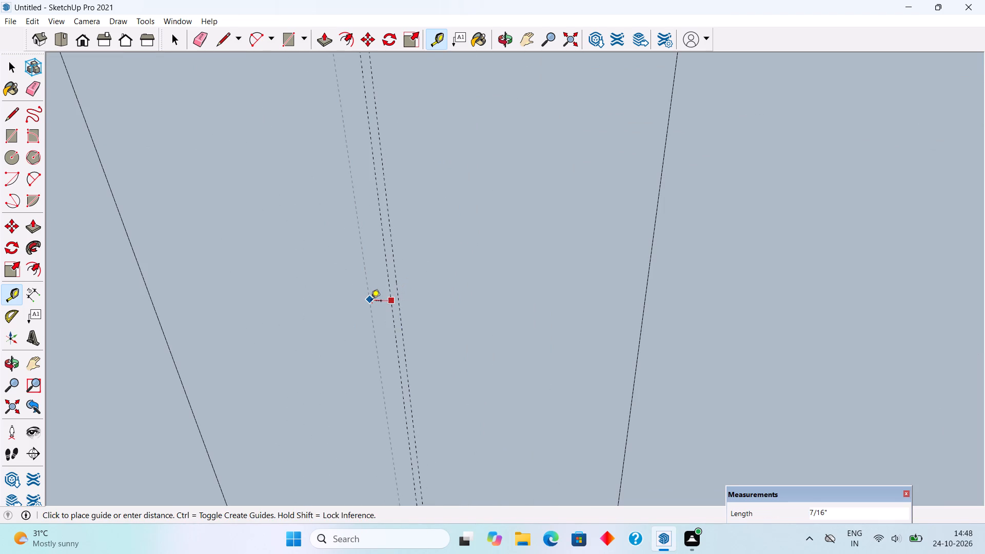
pyautogui.write('.15"')
pyautogui.press('Return')
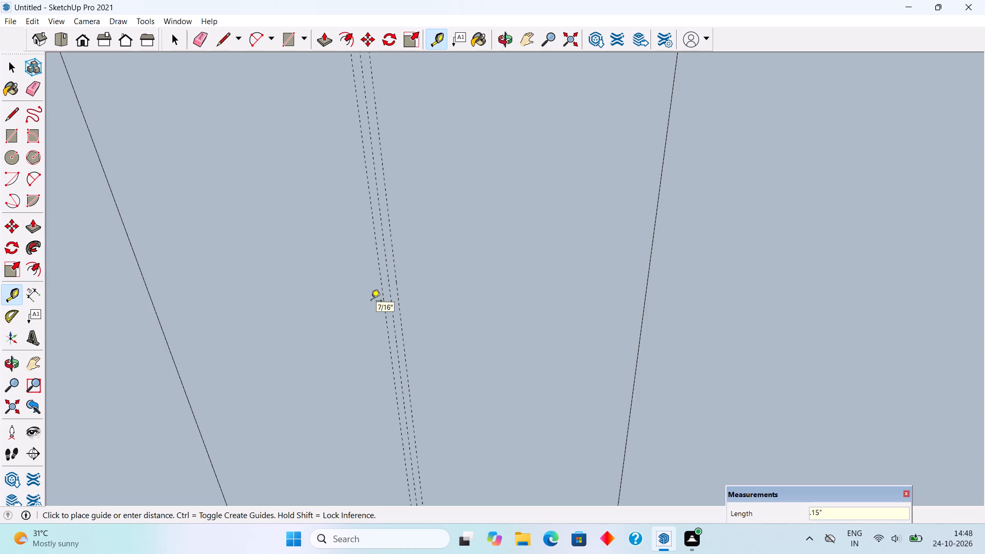
# Draw a vertical 6' line along the new guide from the opening's top edge to its bottom edge.
pyautogui.press('l')
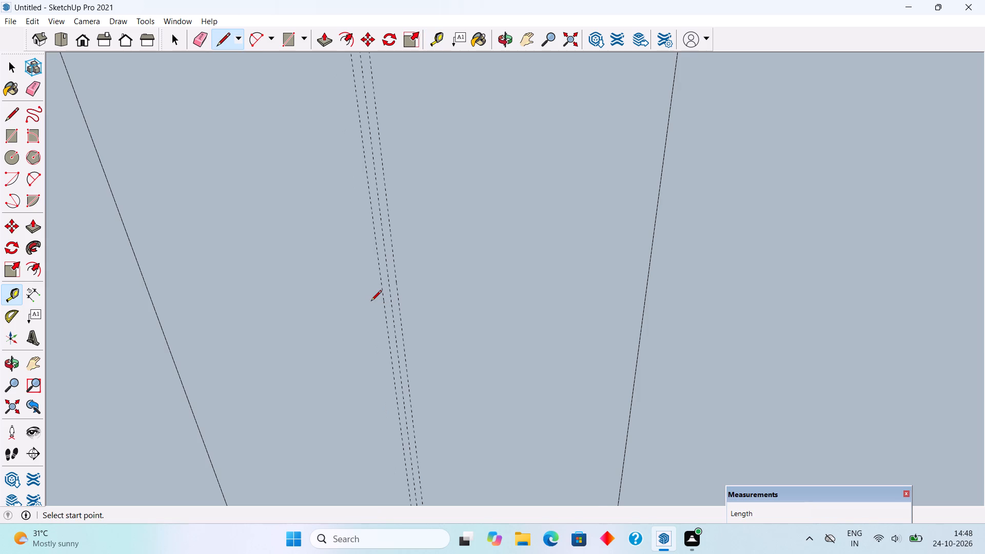
pyautogui.scroll(-10, 371, 302)
pyautogui.scroll(1, 371, 304)
pyautogui.scroll(-6, 371, 307)
pyautogui.scroll(1, 371, 307)
pyautogui.scroll(-7, 371, 307)
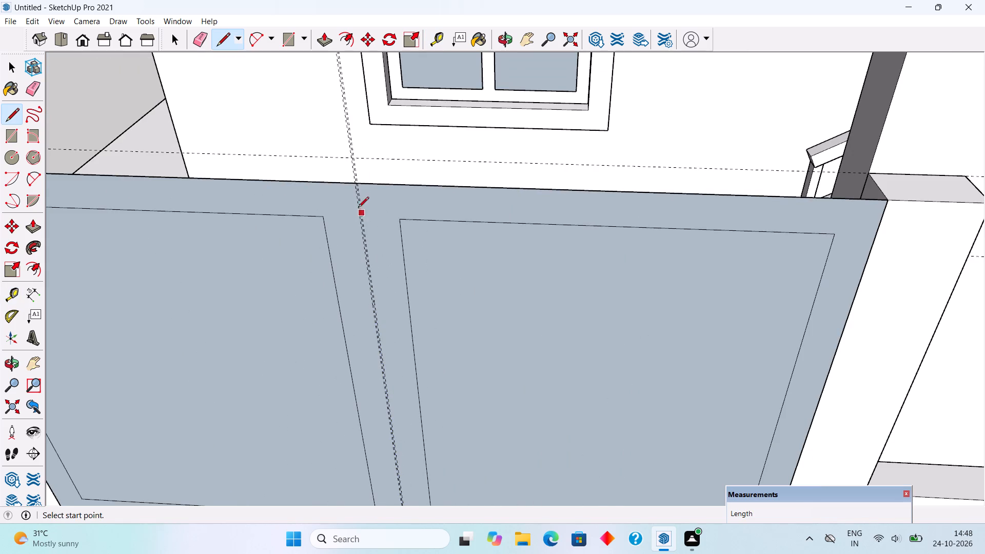
pyautogui.scroll(16, 354, 187)
pyautogui.click(344, 151)
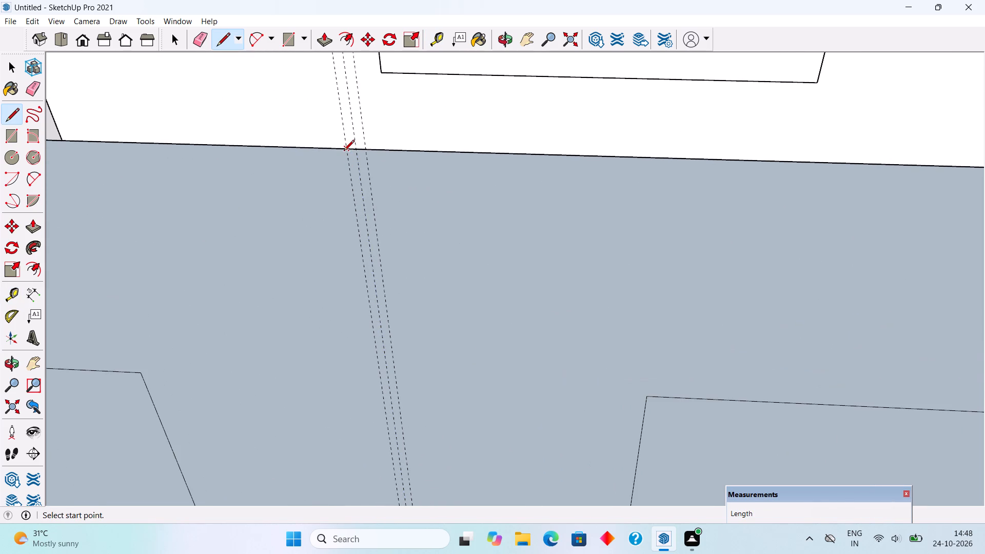
pyautogui.scroll(-14, 355, 202)
pyautogui.scroll(-11, 354, 234)
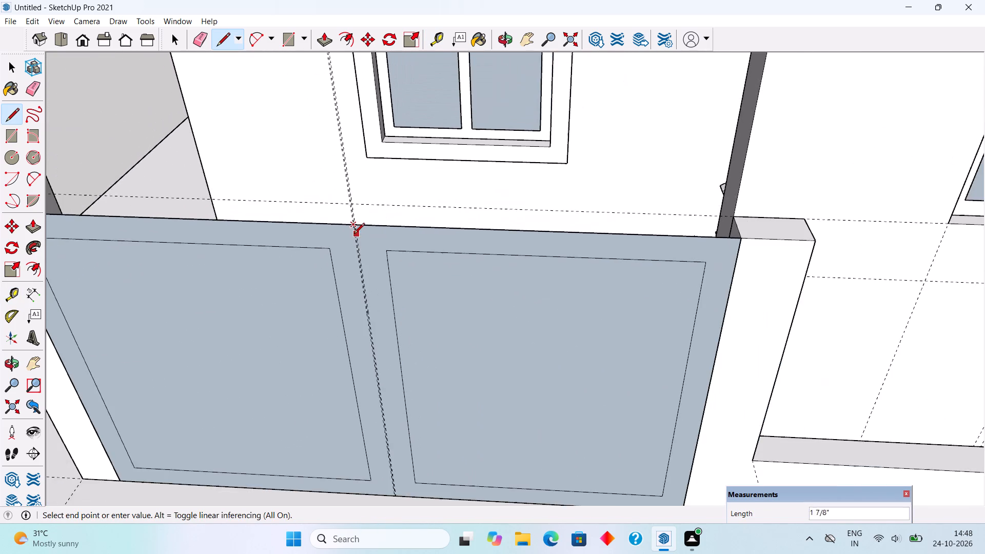
pyautogui.scroll(-3, 354, 234)
pyautogui.scroll(19, 376, 473)
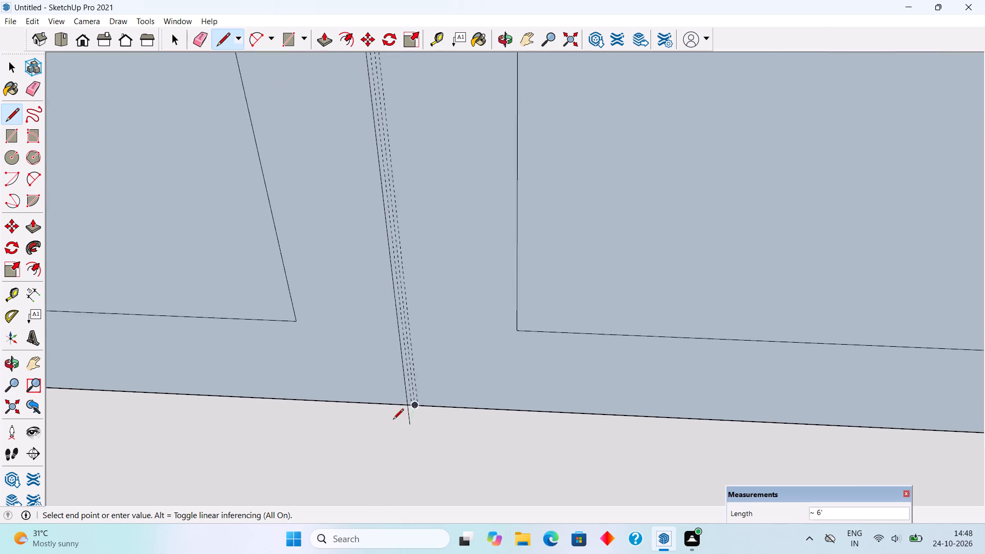
pyautogui.scroll(10, 393, 420)
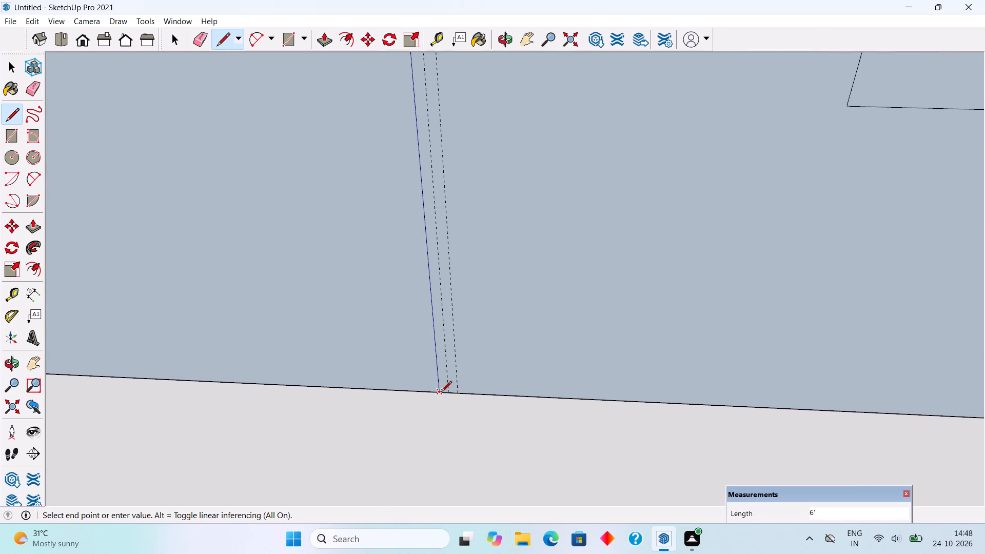
pyautogui.click(441, 392)
# Draw a second vertical 6' line from bottom to top along the guide on the tower side of centre.
pyautogui.click(458, 393)
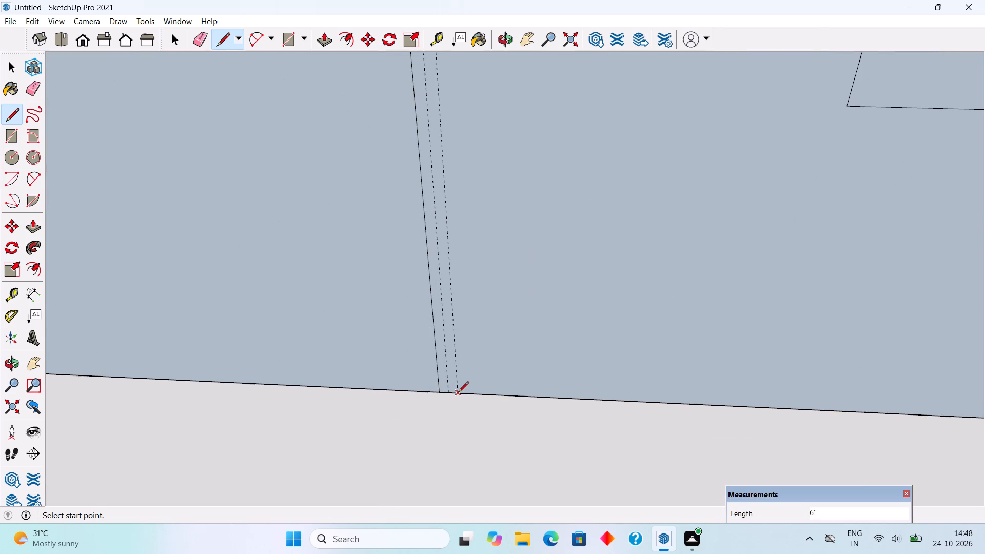
pyautogui.scroll(-20, 450, 382)
pyautogui.scroll(-12, 450, 382)
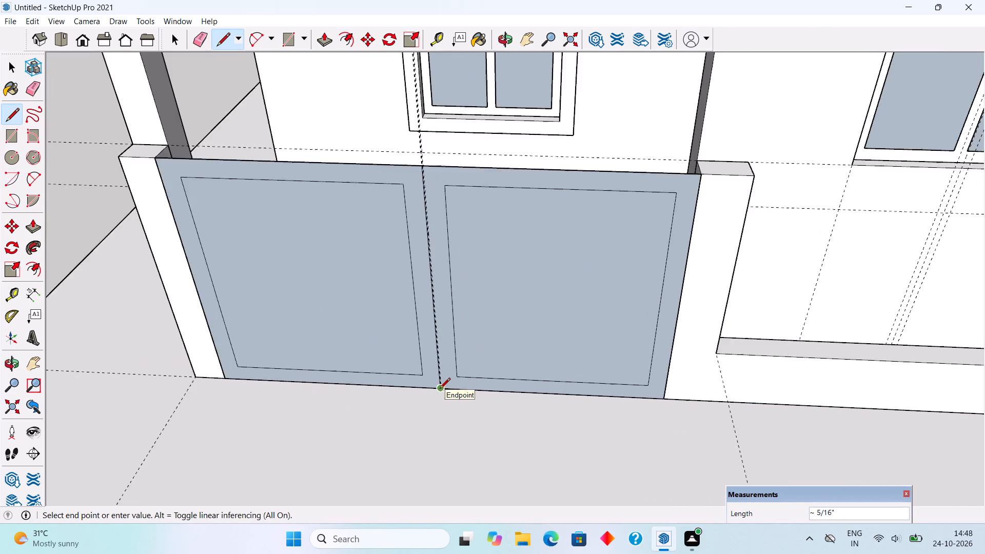
pyautogui.scroll(17, 426, 189)
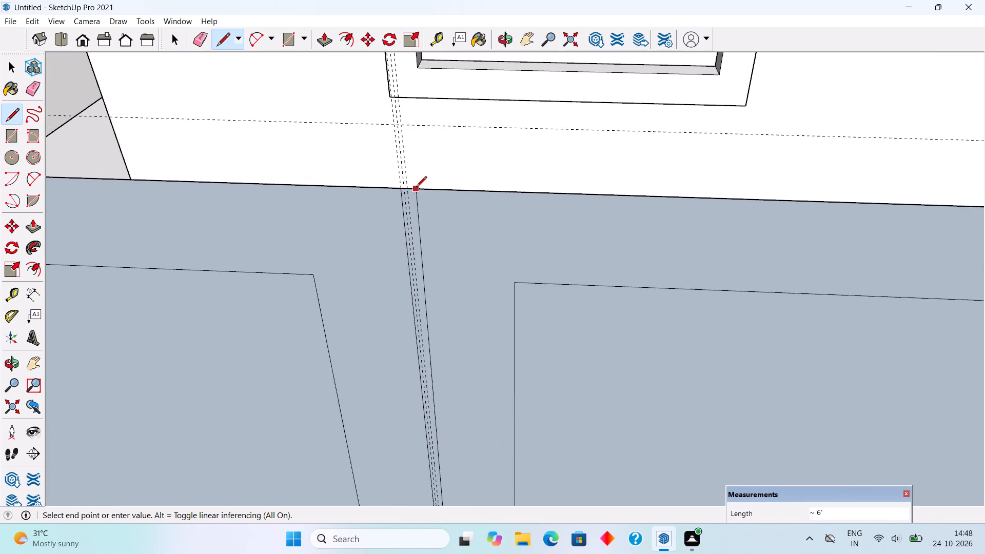
pyautogui.scroll(4, 416, 188)
pyautogui.click(406, 188)
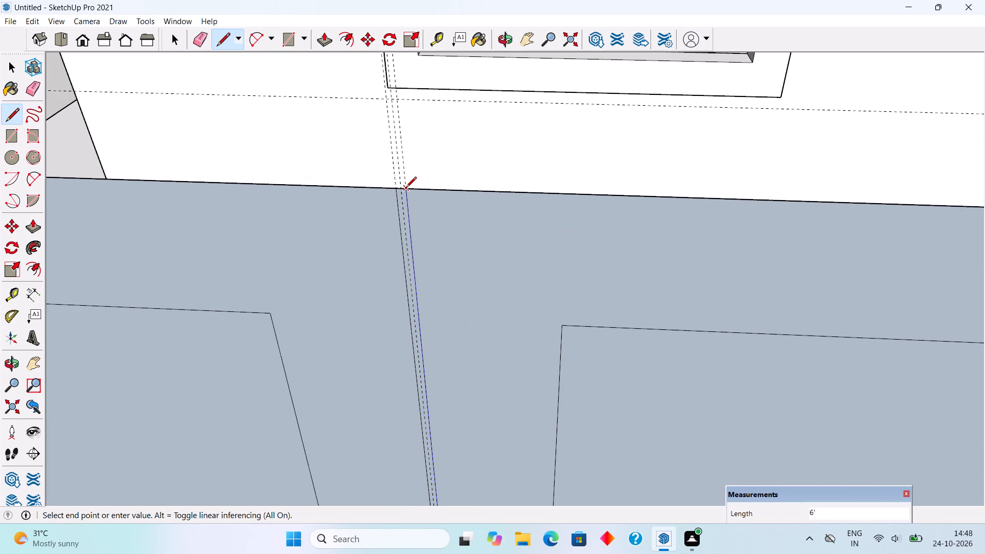
# Delete the narrow strip of face between the two vertical lines to open a gap between the leaves.
pyautogui.press('space')
pyautogui.scroll(4, 409, 212)
pyautogui.click(403, 218)
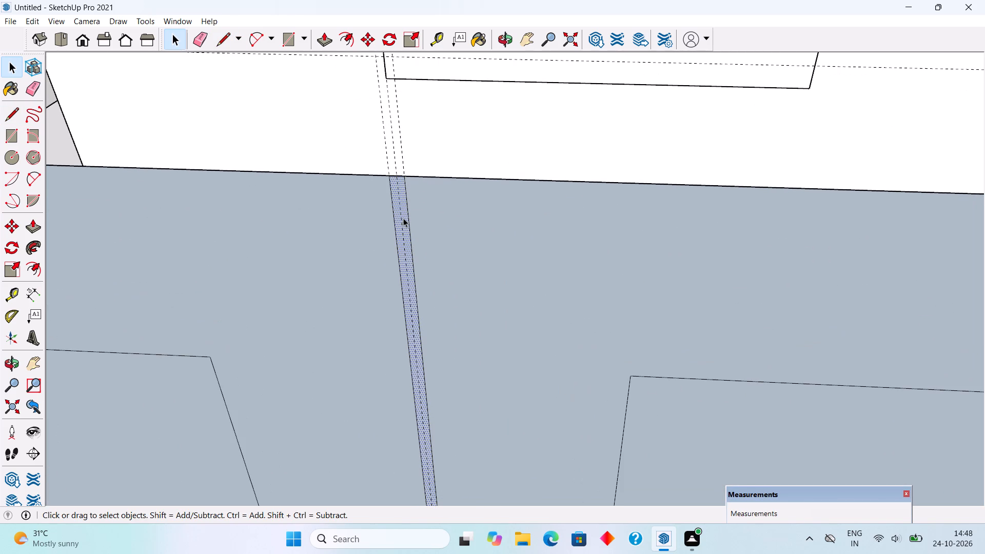
pyautogui.press('Delete')
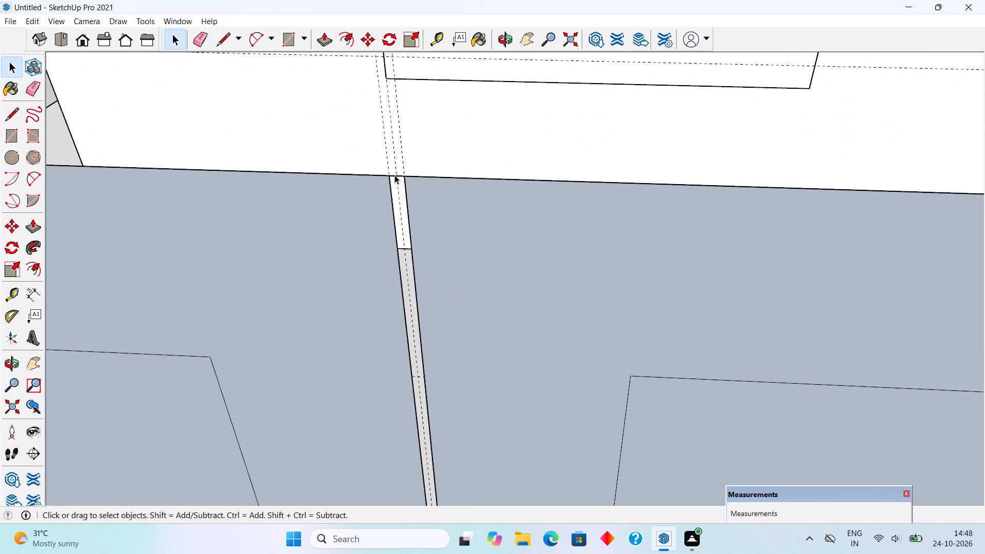
# Delete the centre guide running through the gap between the two leaves.
pyautogui.click(397, 175)
pyautogui.press('Delete')
pyautogui.press('Delete')
pyautogui.press('Delete')
pyautogui.press('Delete')
pyautogui.press('Delete')
pyautogui.press('Delete')
pyautogui.press('Delete')
pyautogui.press('Delete')
pyautogui.press('Delete')
pyautogui.press('Delete')
pyautogui.press('Delete')
pyautogui.press('Delete')
pyautogui.press('Delete')
pyautogui.press('Delete')
pyautogui.press('Delete')
pyautogui.press('Delete')
pyautogui.press('Delete')
pyautogui.press('Delete')
pyautogui.press('Delete')
pyautogui.press('Delete')
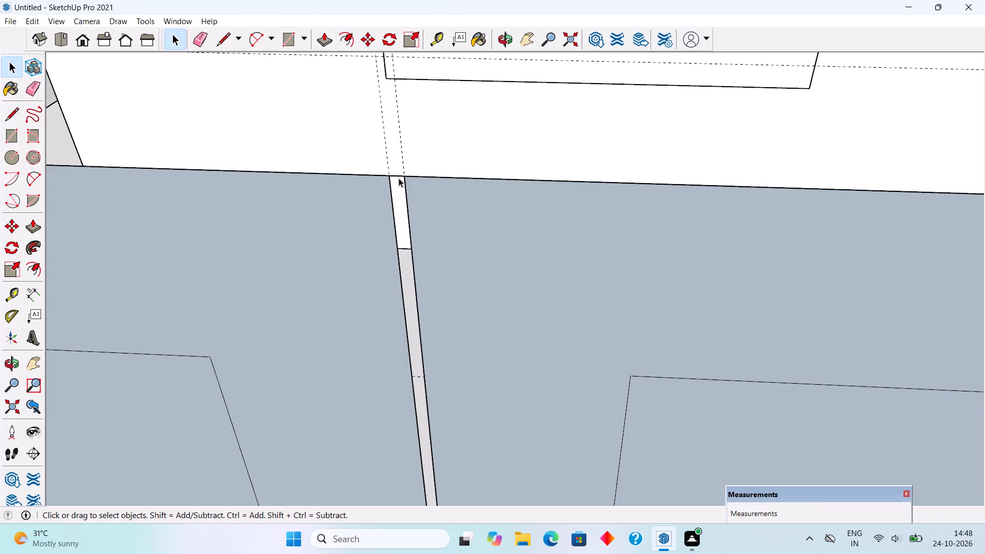
# Delete the short top and bottom edges bridging the gap between the two leaves.
pyautogui.scroll(5, 399, 178)
pyautogui.scroll(-9, 399, 178)
pyautogui.scroll(2, 399, 181)
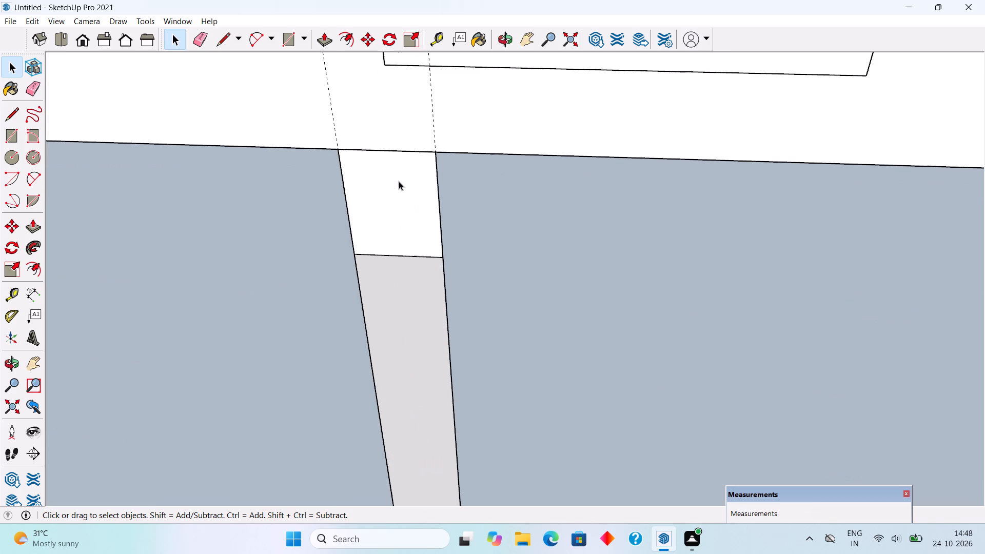
pyautogui.click(408, 150)
pyautogui.press('Delete')
pyautogui.press('Delete')
pyautogui.scroll(-17, 407, 149)
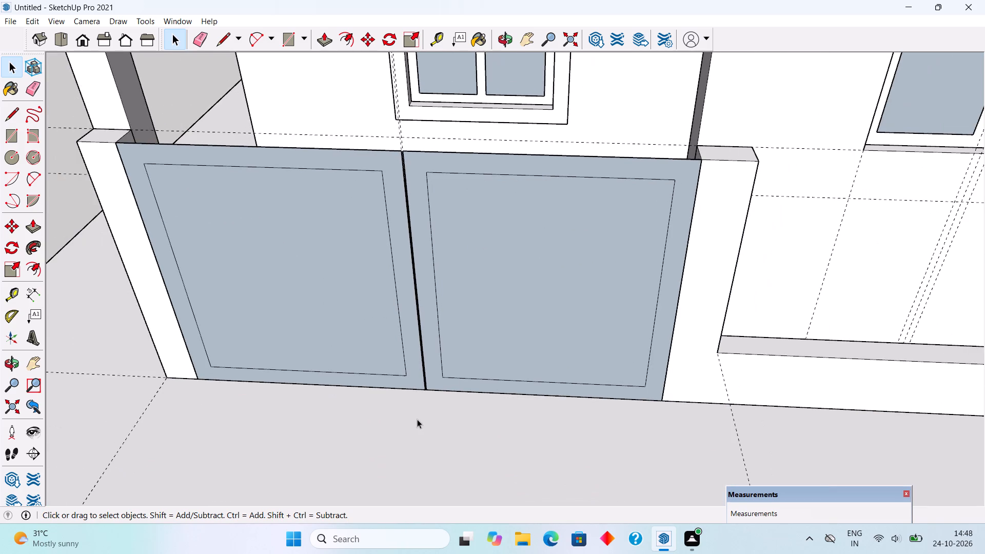
pyautogui.scroll(20, 417, 419)
pyautogui.scroll(8, 417, 419)
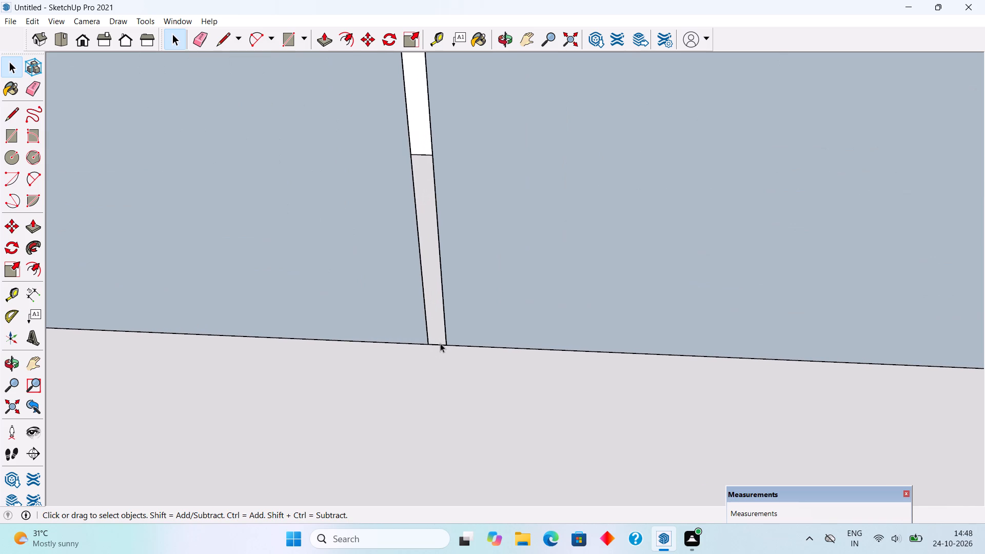
pyautogui.click(440, 344)
pyautogui.press('Delete')
# Extrude the frame face of the leaf farther from the tower outward by 1", and extrude it again by 2".
pyautogui.moveTo(441, 364); pyautogui.dragTo(437, 388, button='middle')
pyautogui.scroll(-4, 436, 388)
pyautogui.scroll(-15, 413, 301)
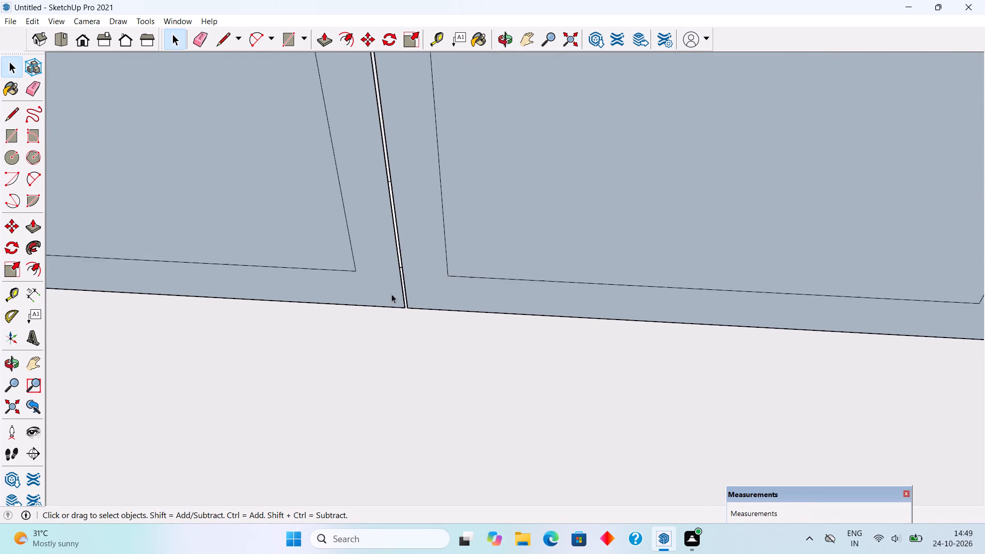
pyautogui.scroll(-16, 391, 294)
pyautogui.moveTo(386, 301); pyautogui.dragTo(484, 195, button='middle')
pyautogui.scroll(2, 396, 301)
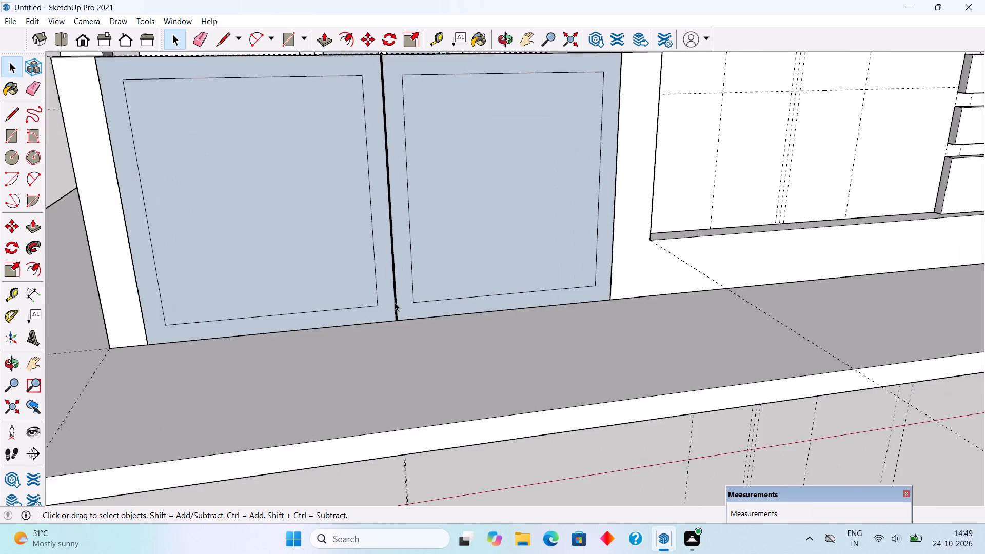
pyautogui.scroll(2, 395, 302)
pyautogui.click(387, 304)
pyautogui.press('p')
pyautogui.click(387, 304)
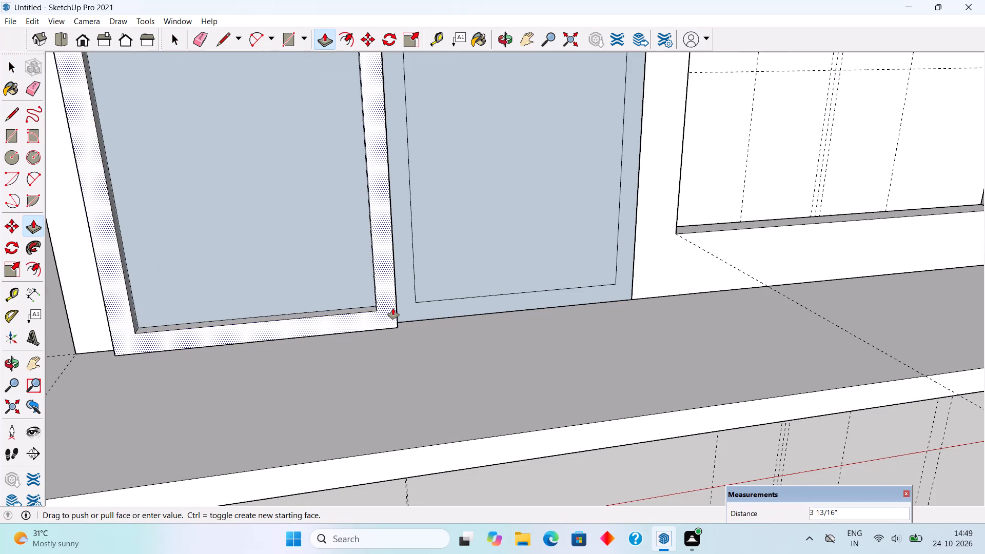
pyautogui.write('1"')
pyautogui.press('Return')
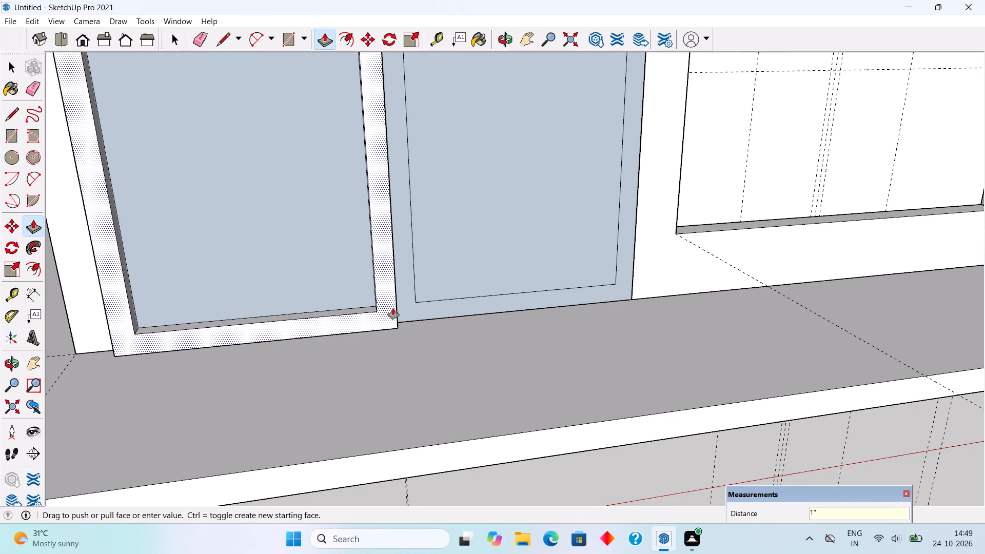
pyautogui.click(393, 308)
pyautogui.write('2"')
pyautogui.press('Return')
# Extrude the frame of the leaf next to the tower outward, flush with the other leaf's frame.
pyautogui.doubleClick(405, 315)
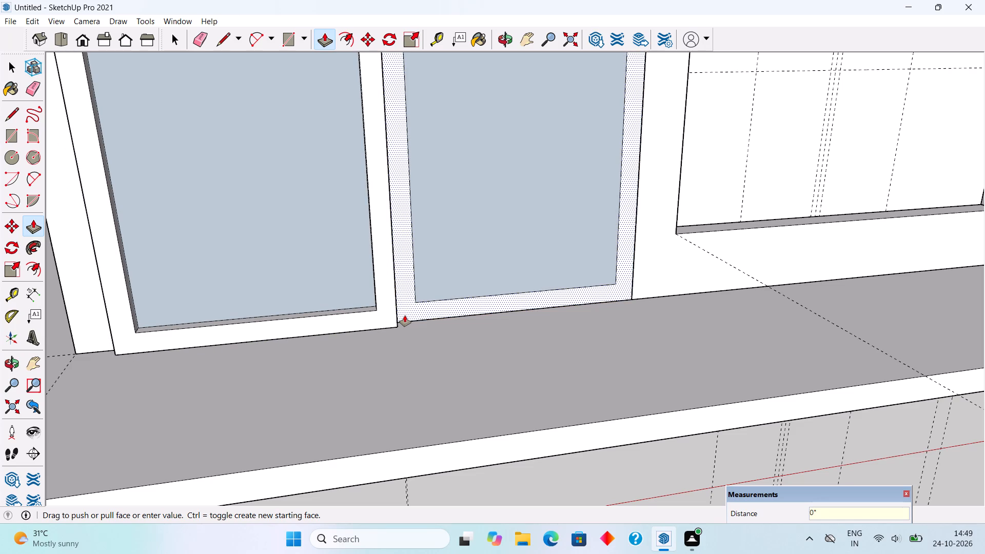
pyautogui.click(405, 315)
pyautogui.click(384, 318)
pyautogui.press('space')
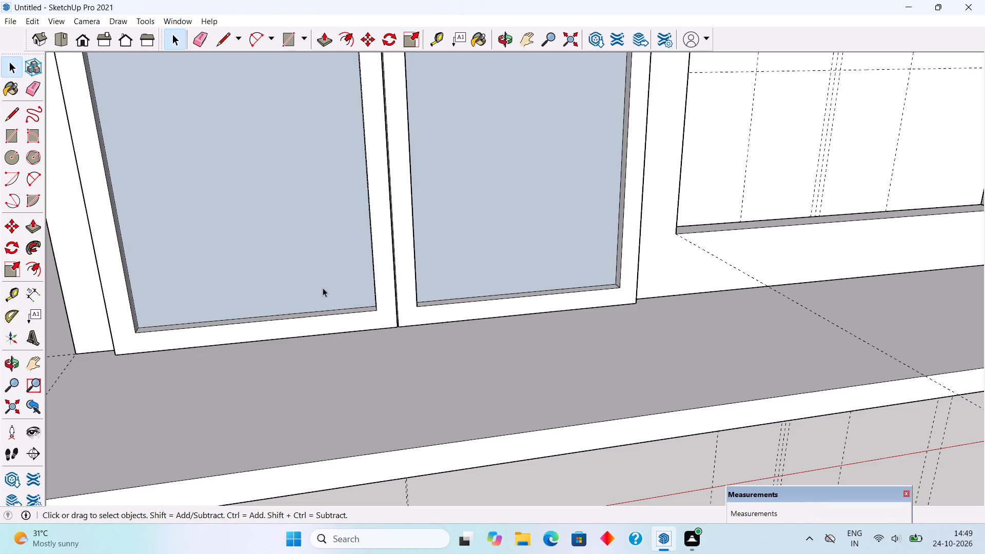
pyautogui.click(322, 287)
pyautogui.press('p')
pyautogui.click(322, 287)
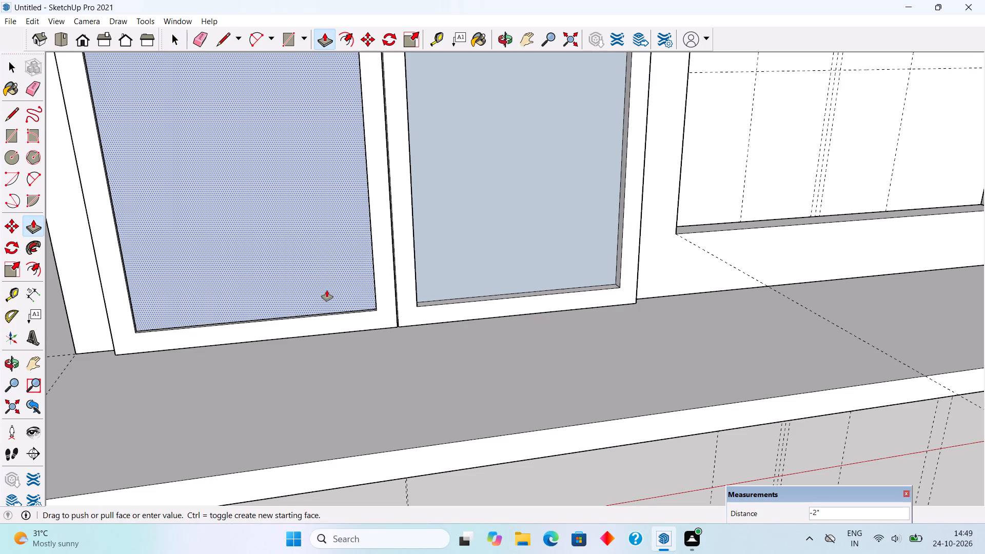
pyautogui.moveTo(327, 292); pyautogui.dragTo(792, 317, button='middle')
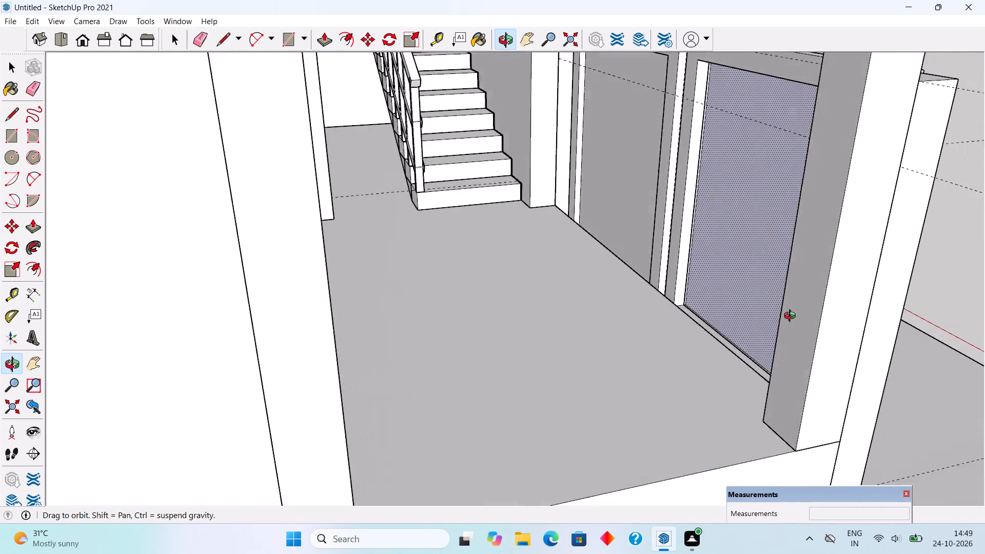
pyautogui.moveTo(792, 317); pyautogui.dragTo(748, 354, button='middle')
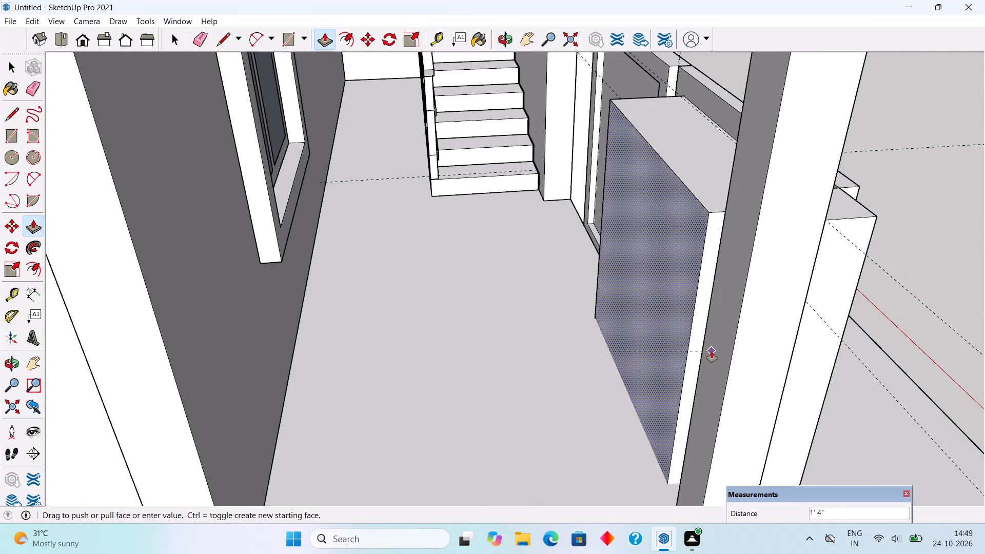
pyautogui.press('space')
# Select the inner panel face of the leaf farther from the tower, from the gate's back side.
pyautogui.moveTo(658, 285); pyautogui.dragTo(745, 327, button='middle')
pyautogui.scroll(5, 746, 301)
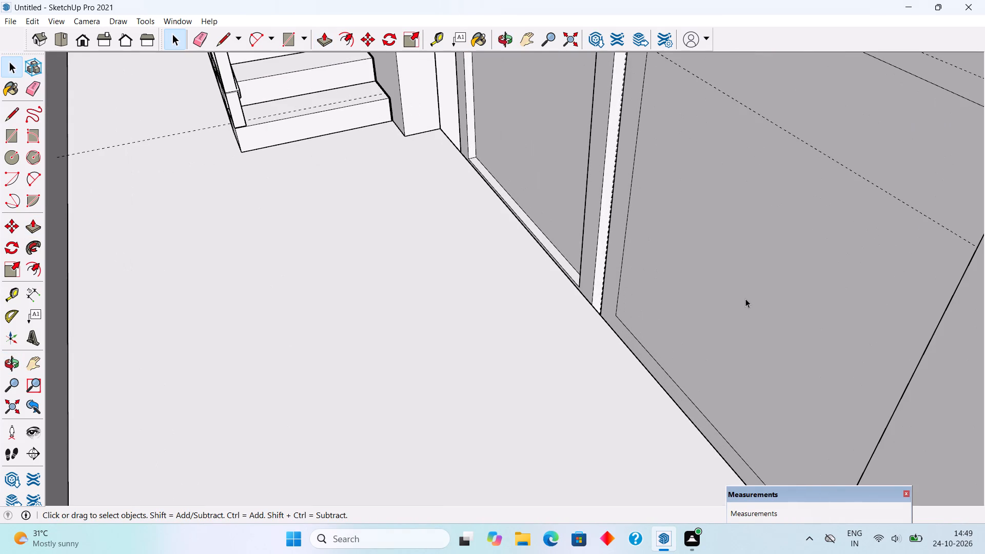
pyautogui.click(745, 299)
pyautogui.moveTo(733, 309); pyautogui.dragTo(694, 348, button='middle')
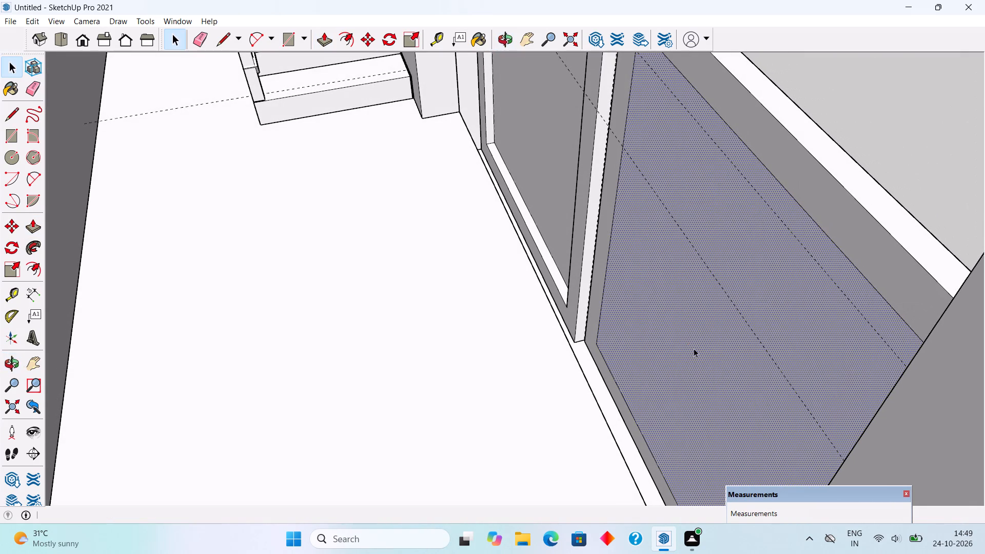
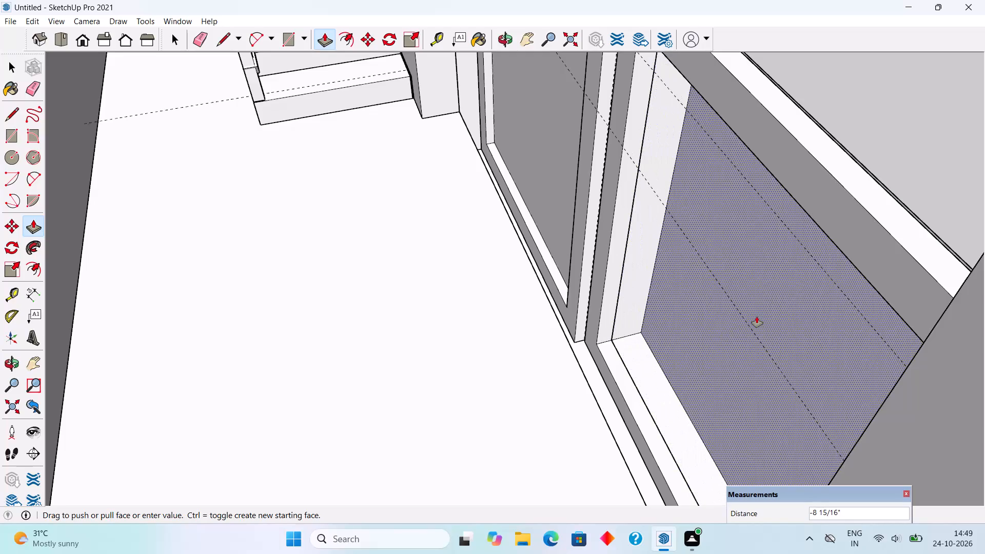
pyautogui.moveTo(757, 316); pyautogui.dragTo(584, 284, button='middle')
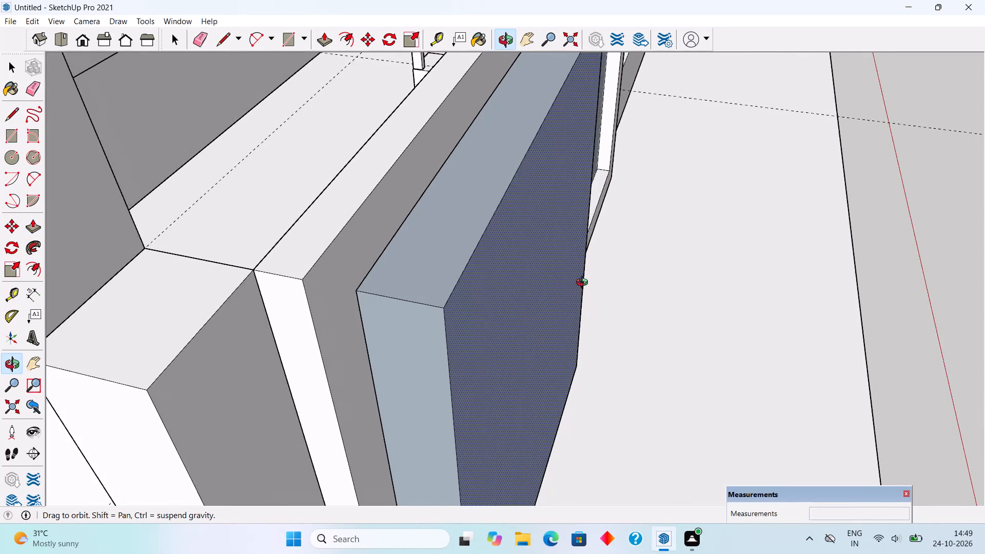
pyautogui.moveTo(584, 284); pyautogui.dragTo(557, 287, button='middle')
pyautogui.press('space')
# Extrude the back frame face of the leaf farther from the tower by 2", flush with the other leaf's frame.
pyautogui.moveTo(499, 300); pyautogui.dragTo(722, 278, button='middle')
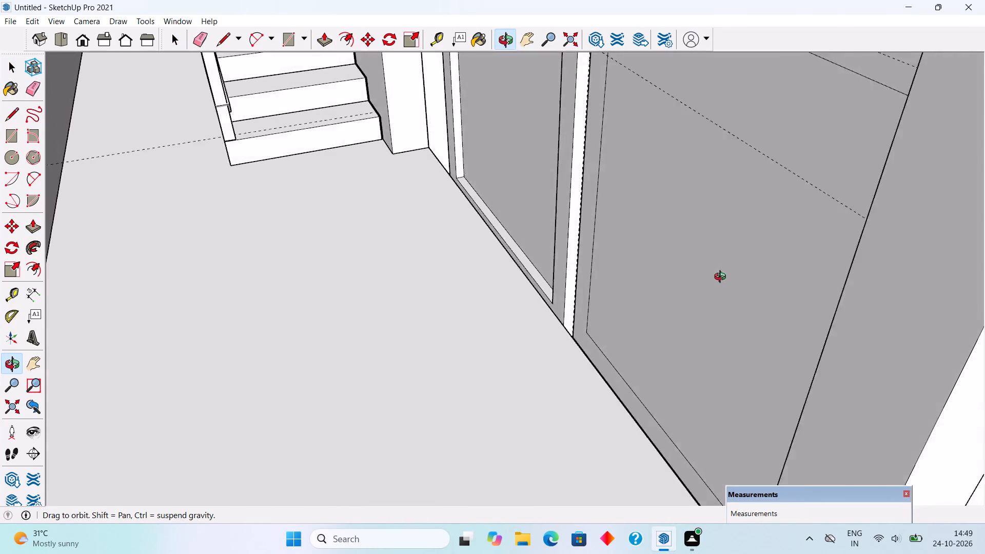
pyautogui.moveTo(722, 278); pyautogui.dragTo(723, 366, button='middle')
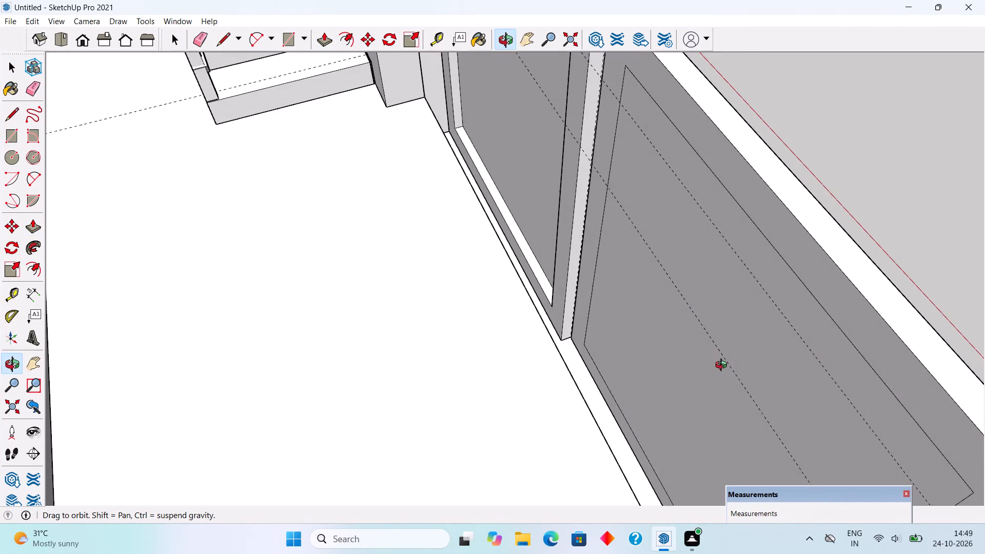
pyautogui.moveTo(723, 366); pyautogui.dragTo(778, 391, button='middle')
pyautogui.scroll(-11, 688, 329)
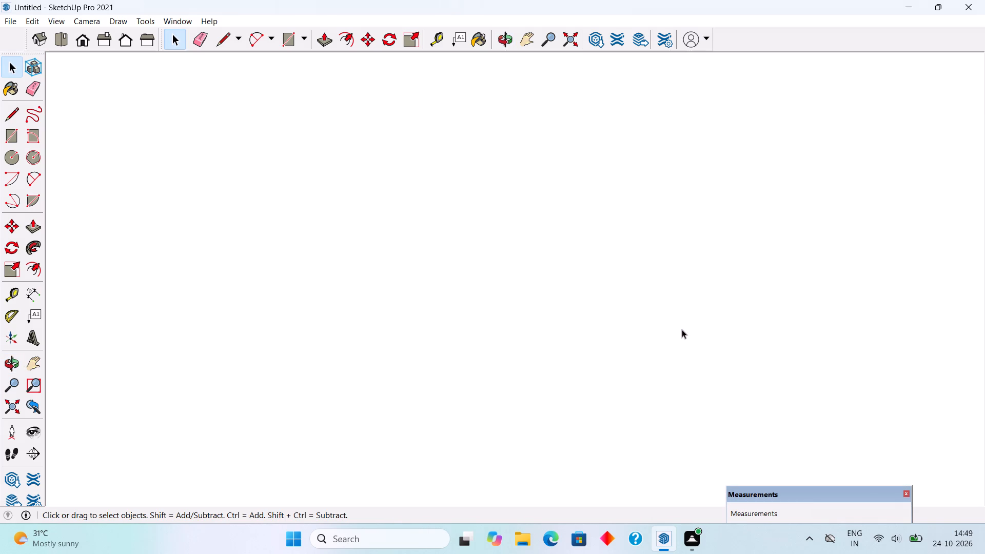
pyautogui.scroll(-2, 682, 329)
pyautogui.click(10, 410)
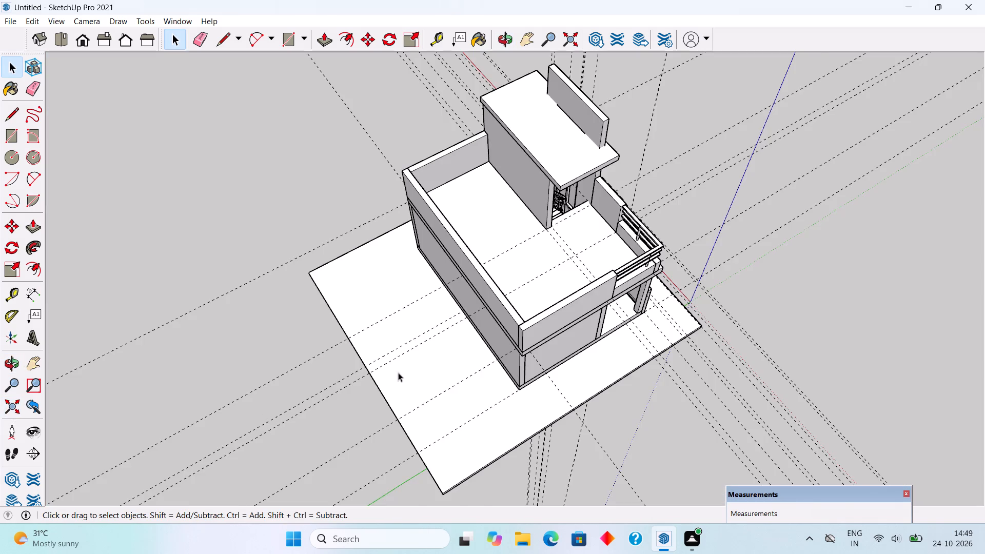
pyautogui.moveTo(465, 352); pyautogui.dragTo(431, 189, button='middle')
pyautogui.scroll(6, 684, 264)
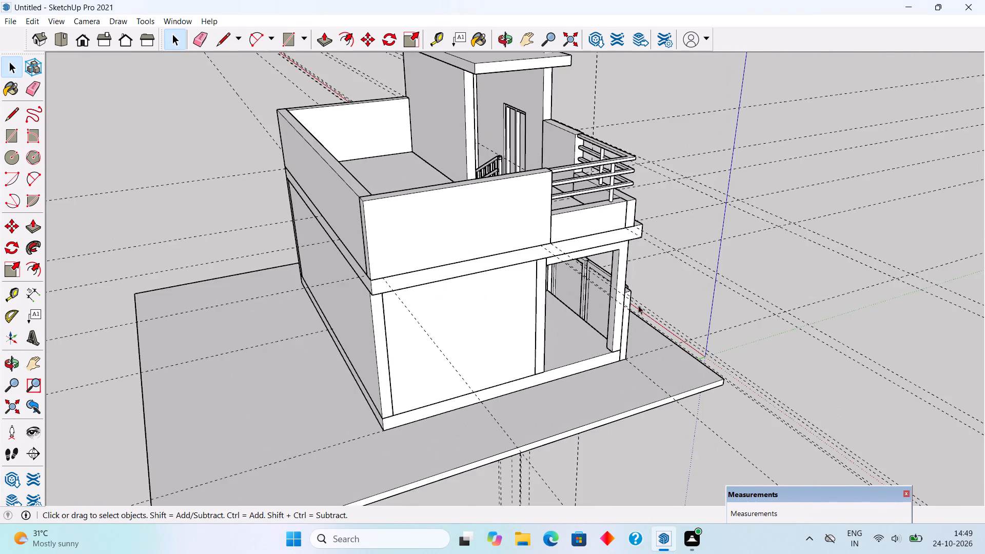
pyautogui.scroll(16, 638, 305)
pyautogui.moveTo(580, 297); pyautogui.dragTo(393, 353, button='middle')
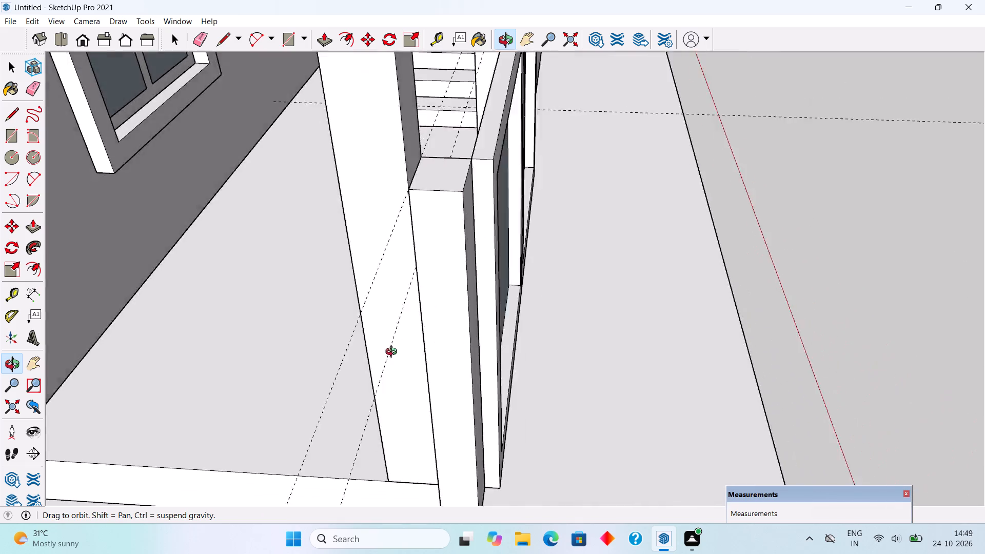
pyautogui.moveTo(393, 353); pyautogui.dragTo(362, 506, button='middle')
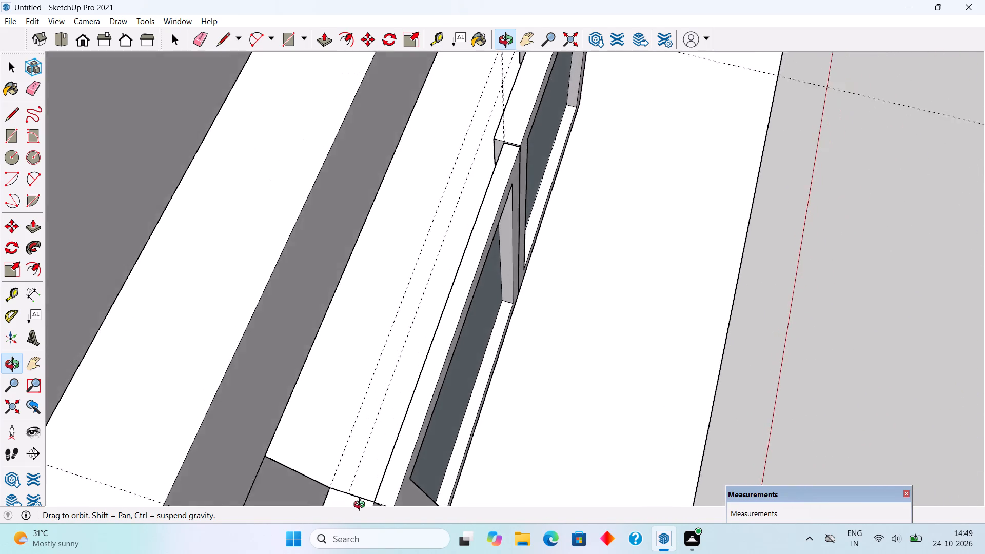
pyautogui.moveTo(362, 506); pyautogui.dragTo(603, 384, button='middle')
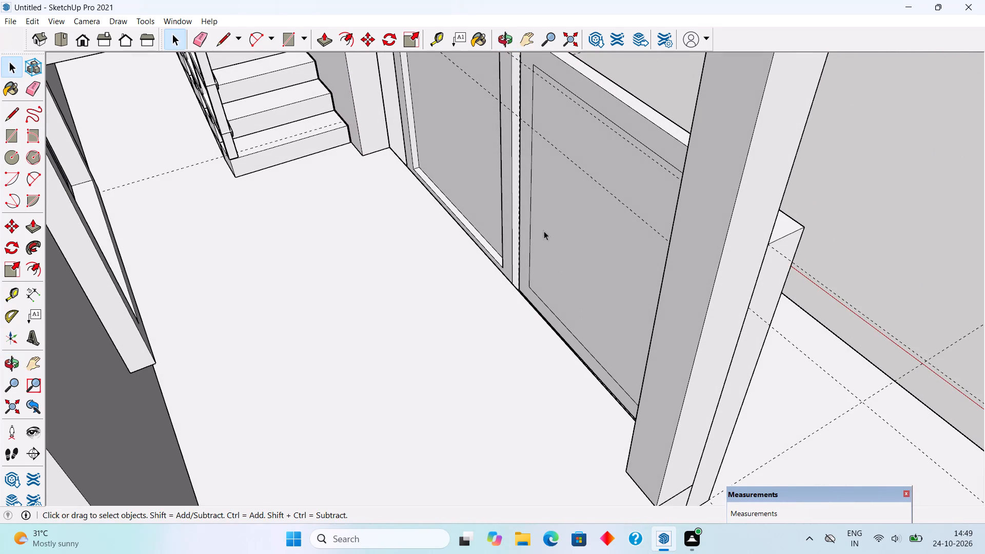
pyautogui.click(523, 181)
pyautogui.scroll(7, 523, 181)
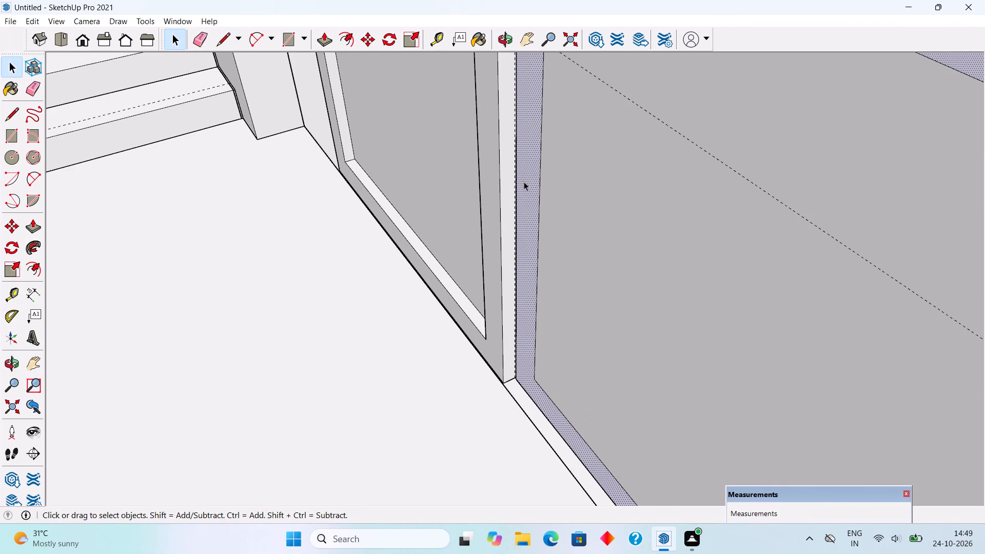
pyautogui.press('p')
pyautogui.click(524, 182)
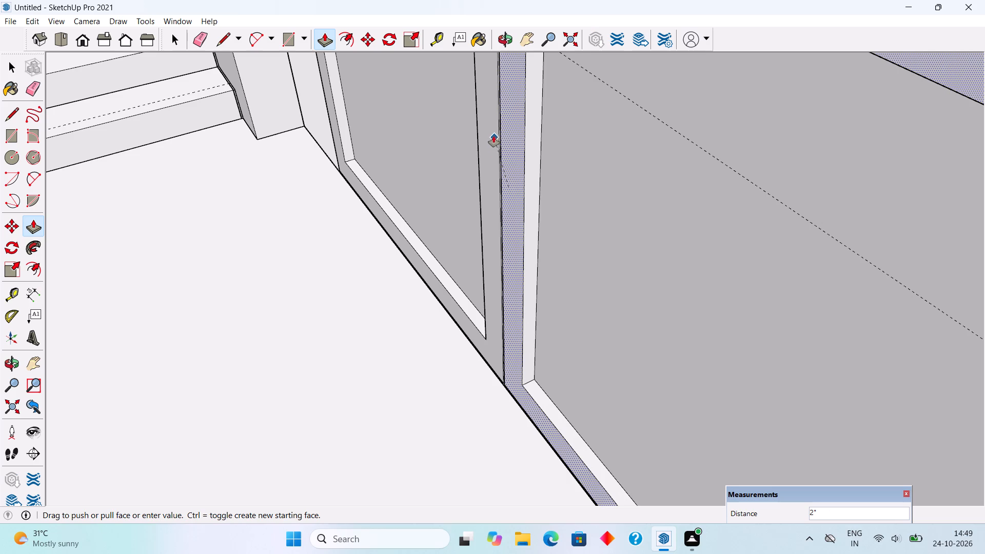
pyautogui.click(496, 177)
# Extrude both leaves' inner panel faces on the back side flush with their frames, by 2" on the leaf farther from the tower.
pyautogui.click(583, 254)
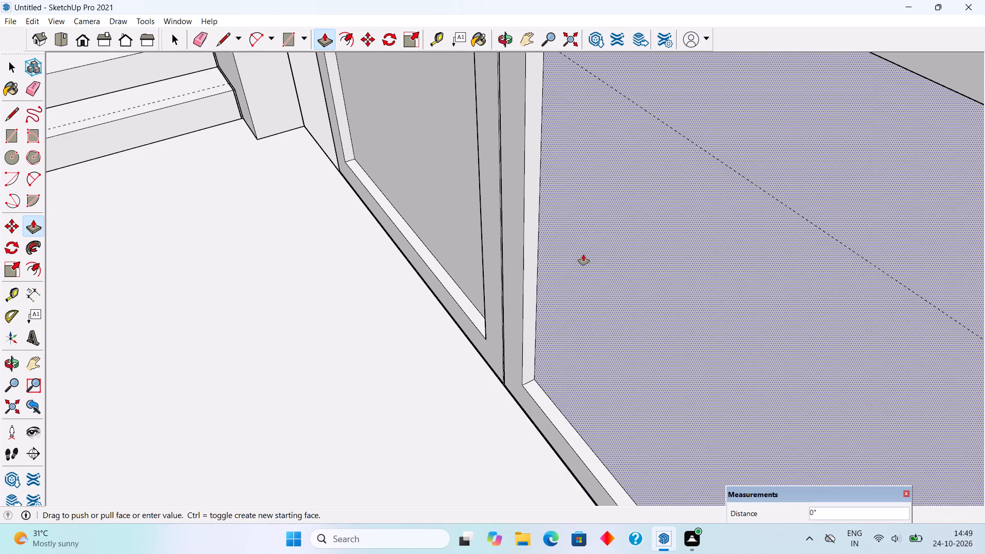
pyautogui.click(522, 136)
pyautogui.click(424, 156)
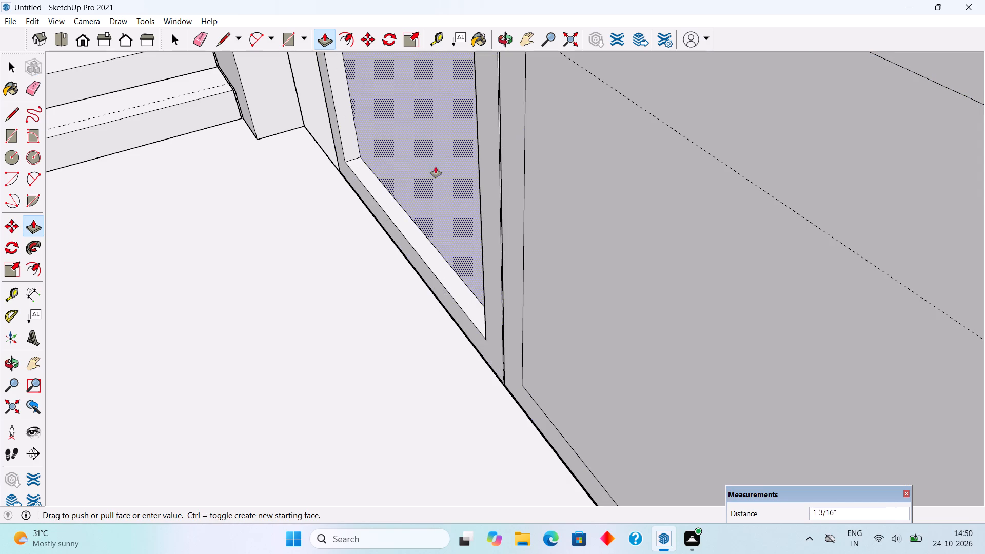
pyautogui.click(482, 214)
pyautogui.press('space')
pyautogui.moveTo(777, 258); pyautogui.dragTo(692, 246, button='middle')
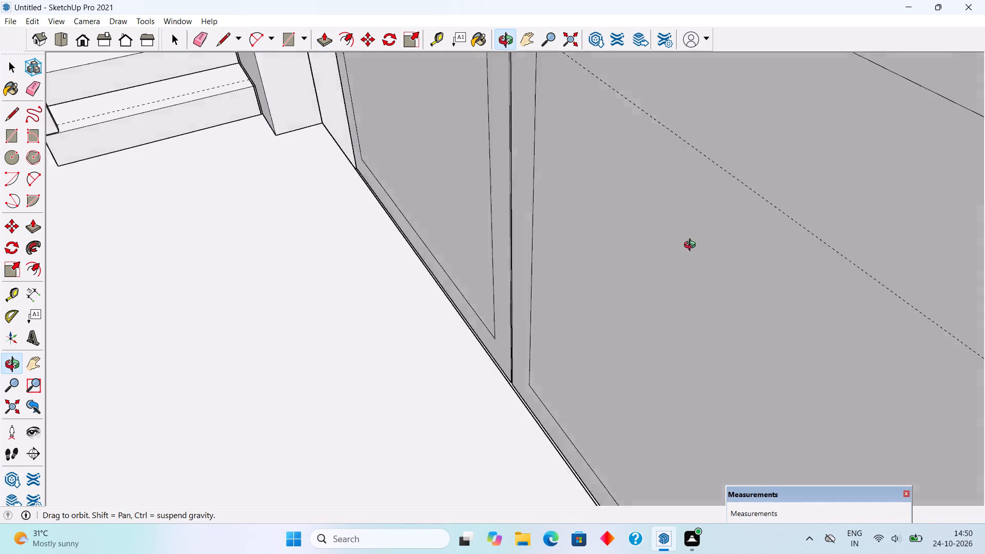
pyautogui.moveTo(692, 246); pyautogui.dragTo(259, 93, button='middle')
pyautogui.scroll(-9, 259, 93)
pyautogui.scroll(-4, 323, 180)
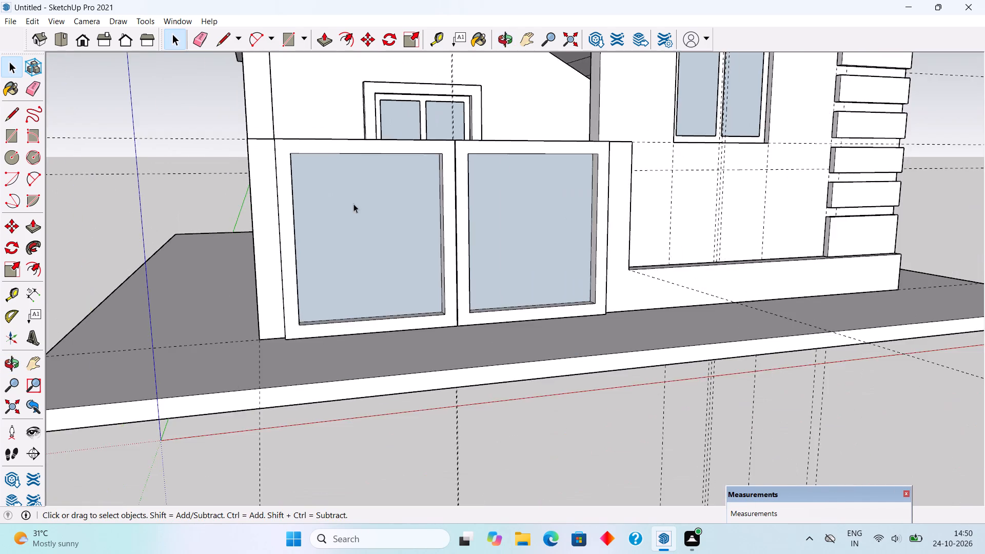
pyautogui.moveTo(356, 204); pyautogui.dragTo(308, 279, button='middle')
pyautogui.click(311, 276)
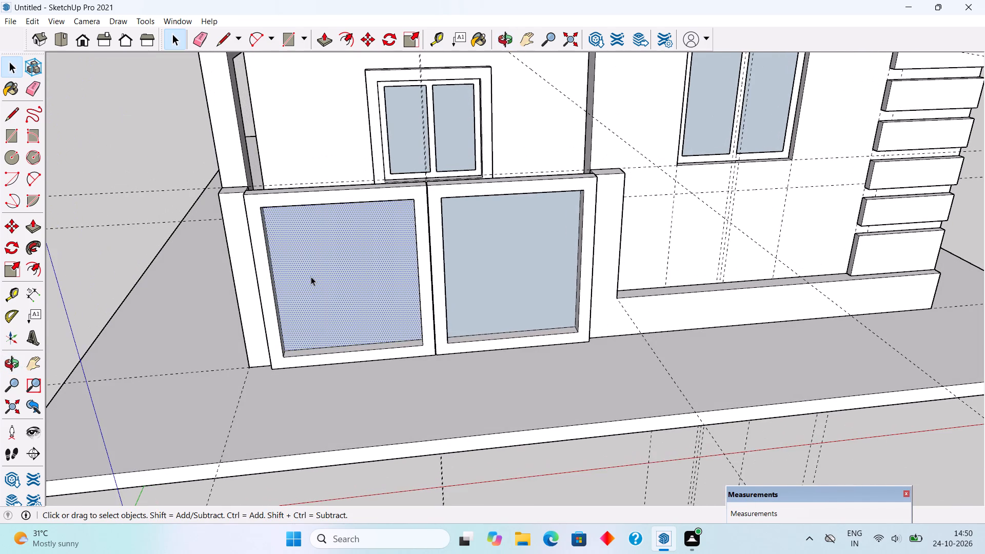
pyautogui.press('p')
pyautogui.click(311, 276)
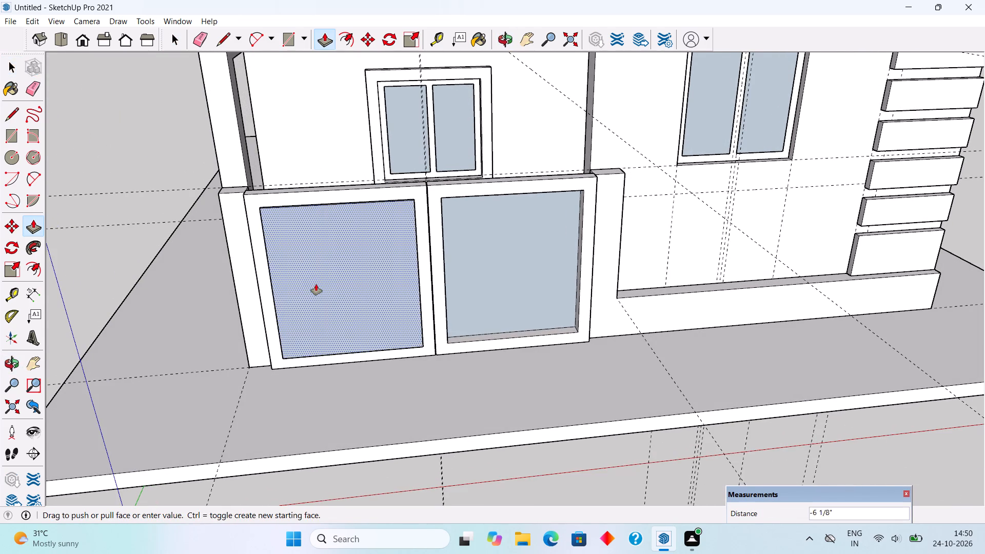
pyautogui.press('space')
# Make one group from the complete connected geometry of both gate leaves.
pyautogui.moveTo(314, 273); pyautogui.dragTo(162, 132, button='middle')
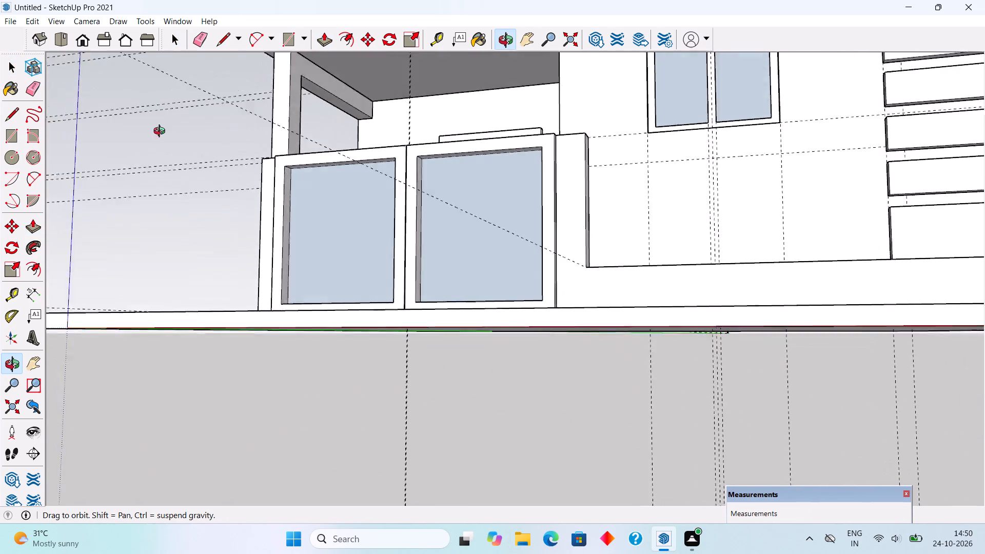
pyautogui.moveTo(162, 132); pyautogui.dragTo(813, 249, button='middle')
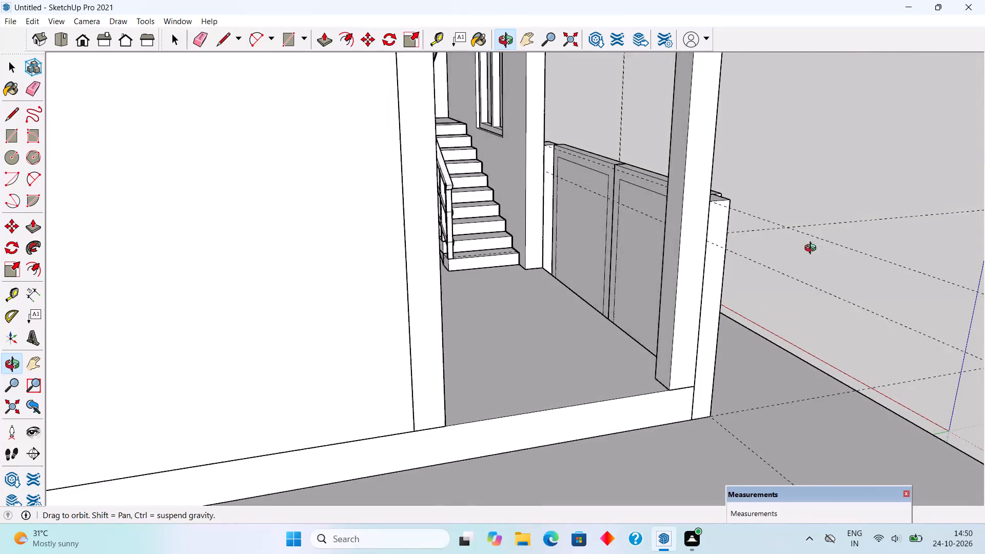
pyautogui.moveTo(813, 249); pyautogui.dragTo(307, 289, button='middle')
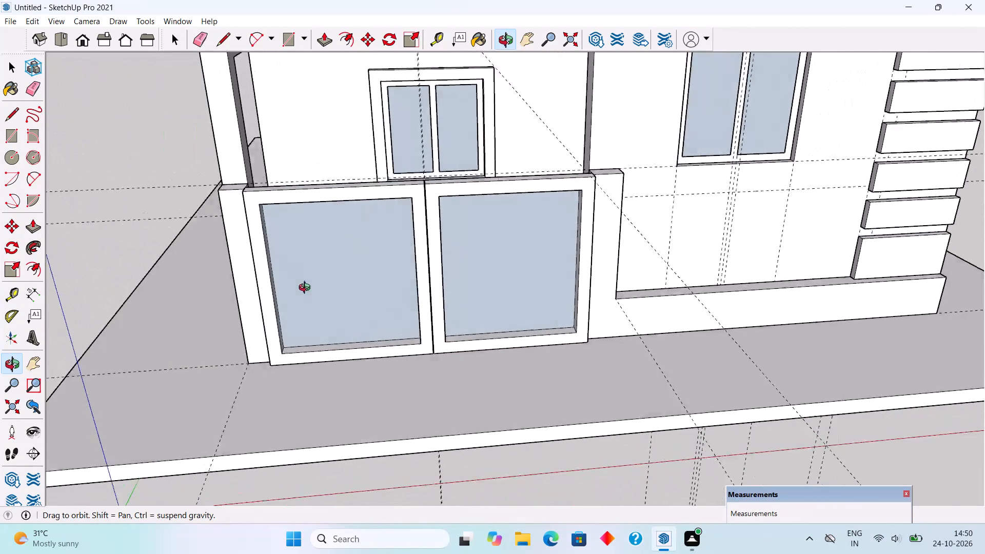
pyautogui.moveTo(307, 289); pyautogui.dragTo(304, 337, button='middle')
pyautogui.scroll(9, 422, 350)
pyautogui.doubleClick(421, 351)
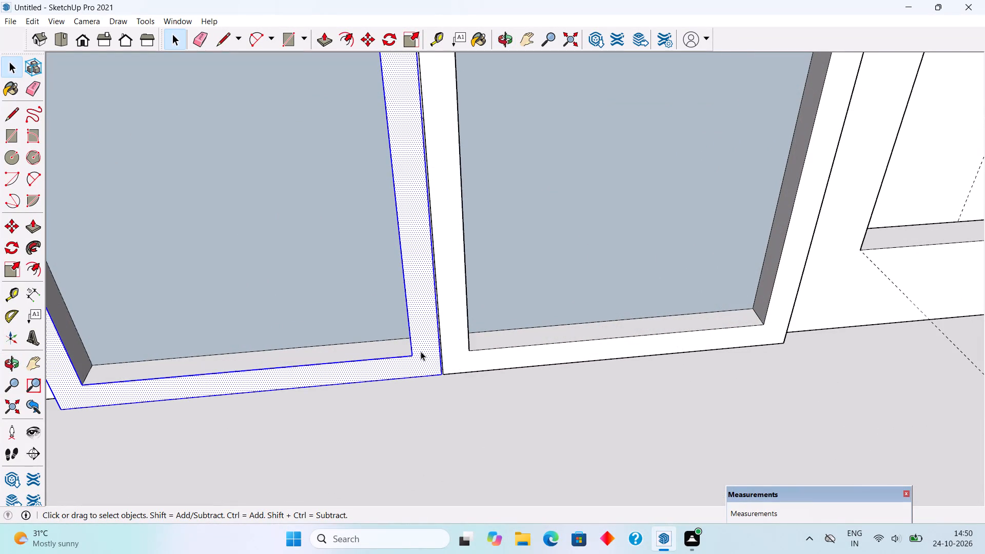
pyautogui.click(421, 351)
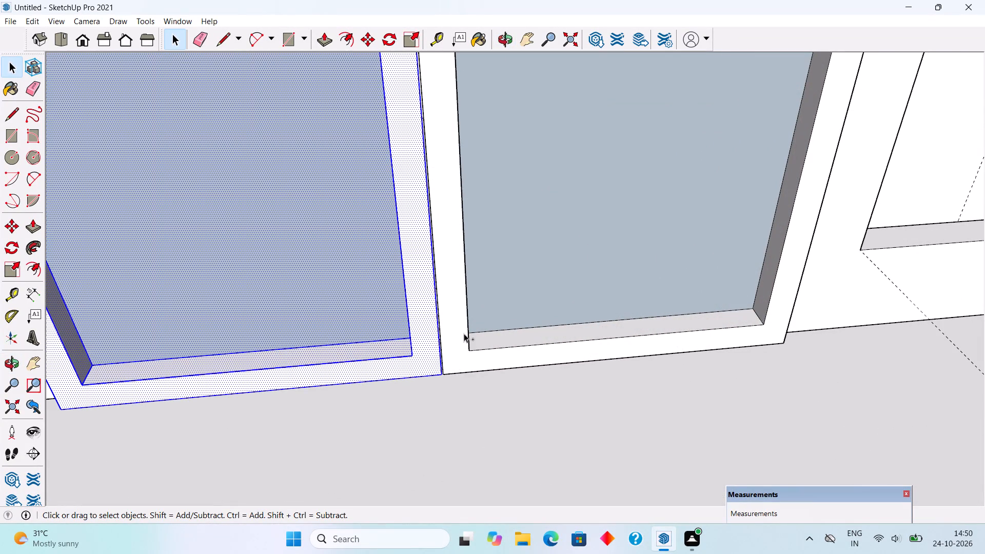
pyautogui.keyDown('ctrl'); pyautogui.tripleClick(465, 332); pyautogui.keyUp('ctrl')
pyautogui.keyDown('ctrl'); pyautogui.rightClick(469, 326); pyautogui.keyUp('ctrl')
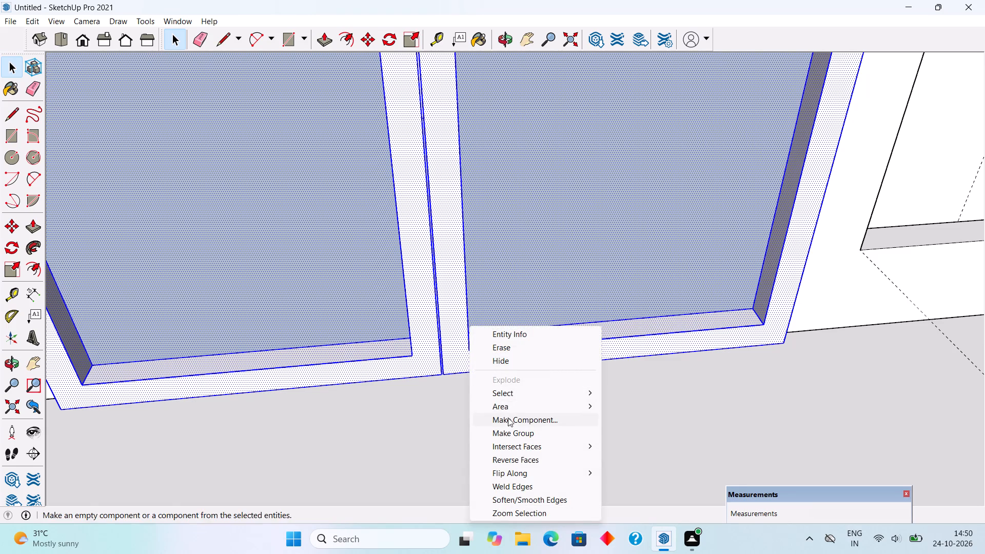
pyautogui.click(513, 429)
# Inside the gate group, push the front frame face of the leaf next to the tower inward by 2", and again by 1".
pyautogui.tripleClick(459, 332)
pyautogui.tripleClick(459, 332)
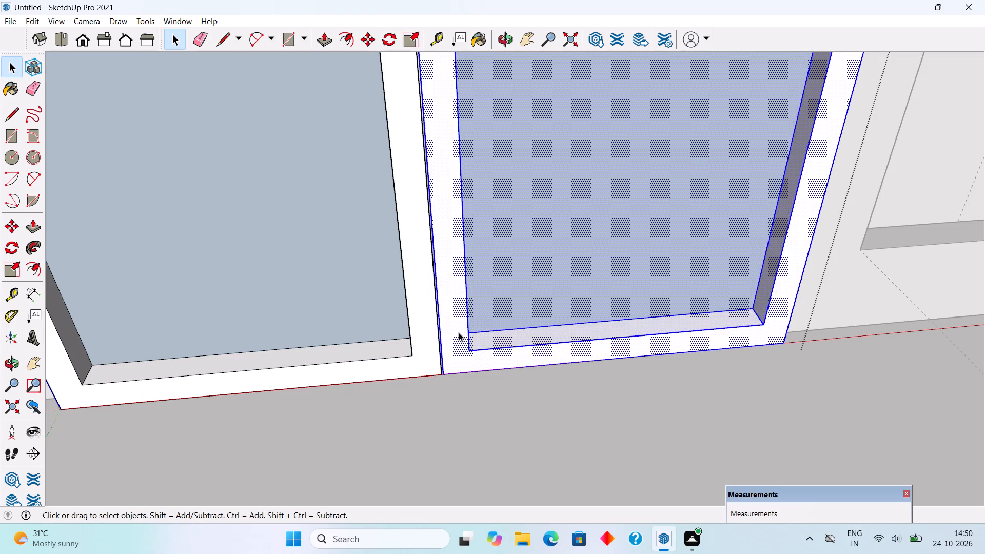
pyautogui.press('p')
pyautogui.click(460, 332)
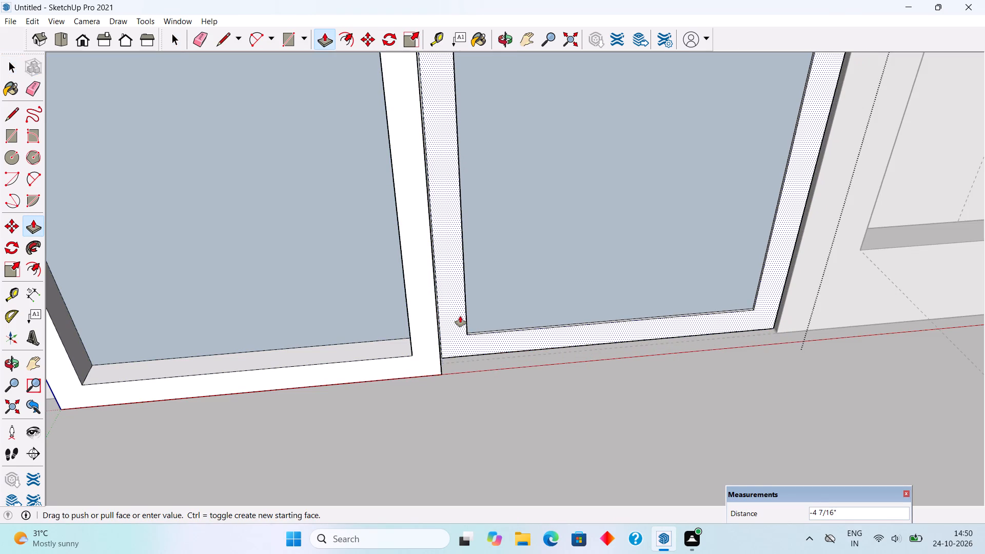
pyautogui.write('2"')
pyautogui.press('Return')
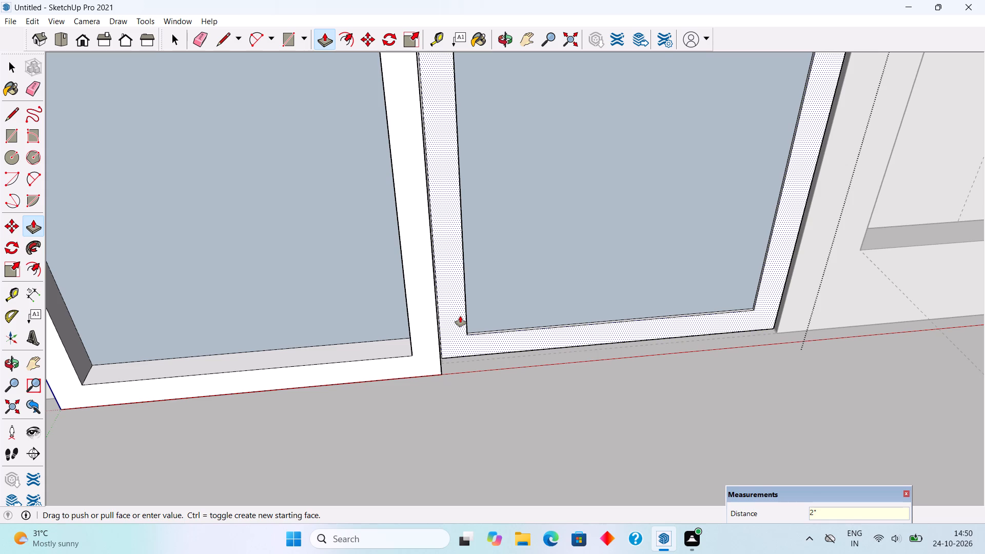
pyautogui.click(460, 316)
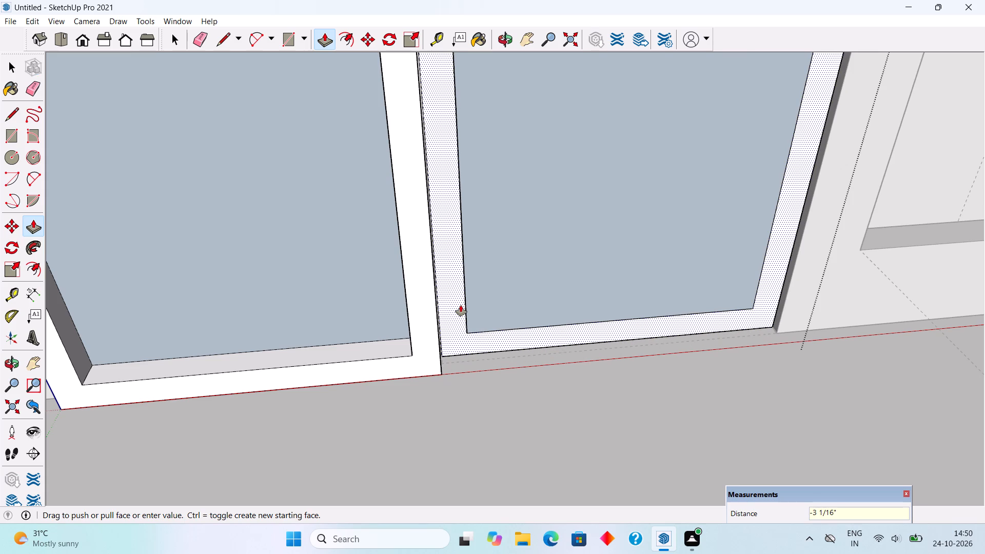
pyautogui.write('1"')
pyautogui.press('Return')
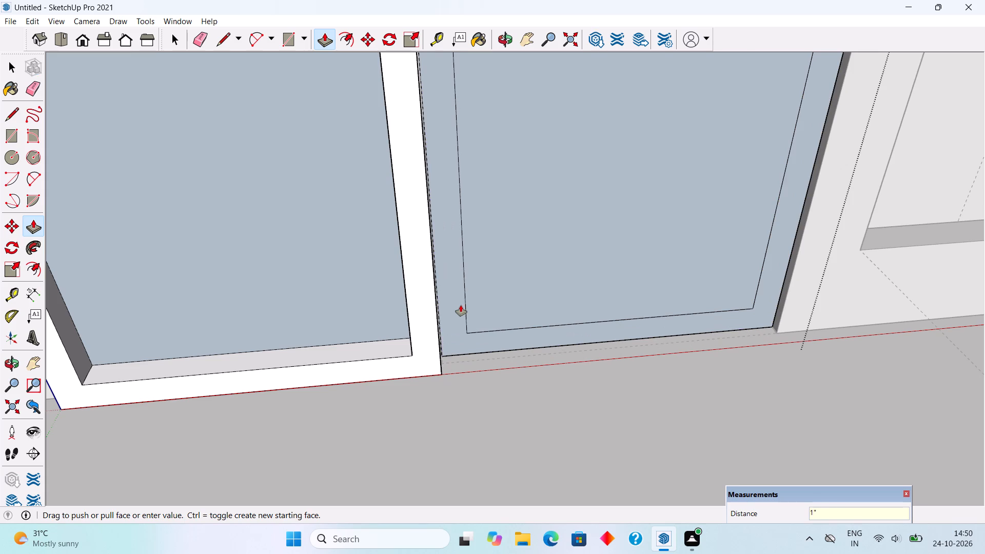
# Push the front frame of the leaf farther from the tower inward 3", flush with the other leaf, and leave the gate group.
pyautogui.click(426, 318)
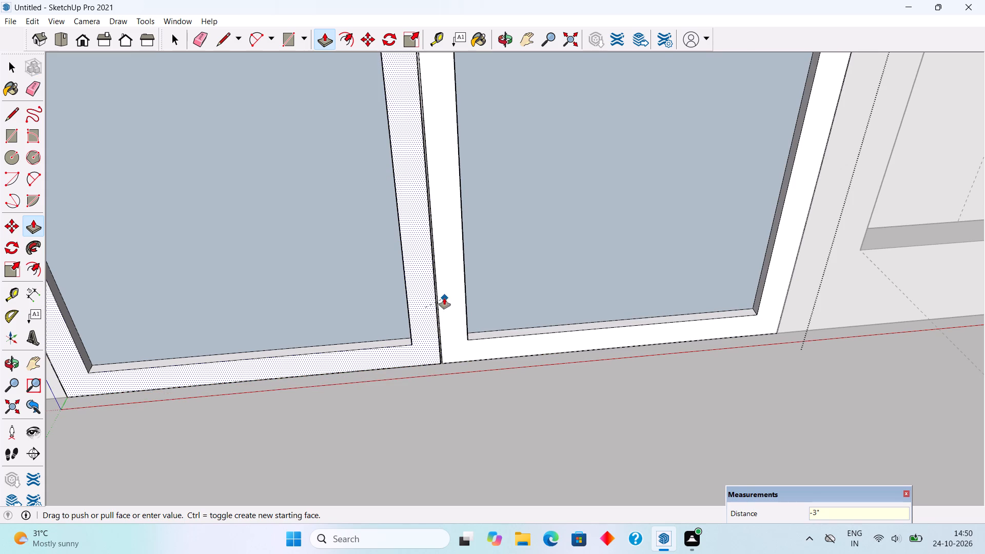
pyautogui.click(444, 298)
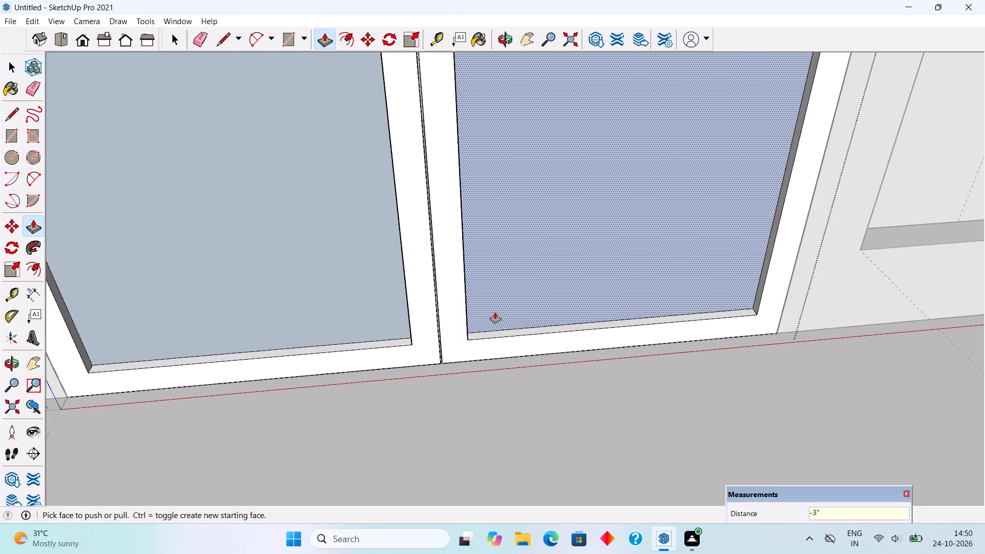
pyautogui.click(495, 312)
pyautogui.press('space')
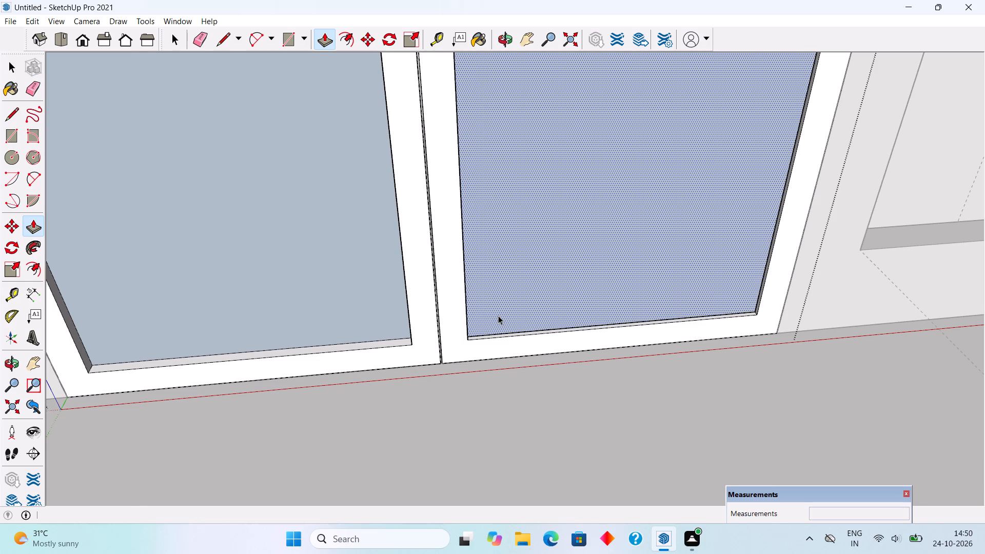
pyautogui.scroll(-11, 498, 315)
pyautogui.moveTo(476, 304); pyautogui.dragTo(984, 217, button='middle')
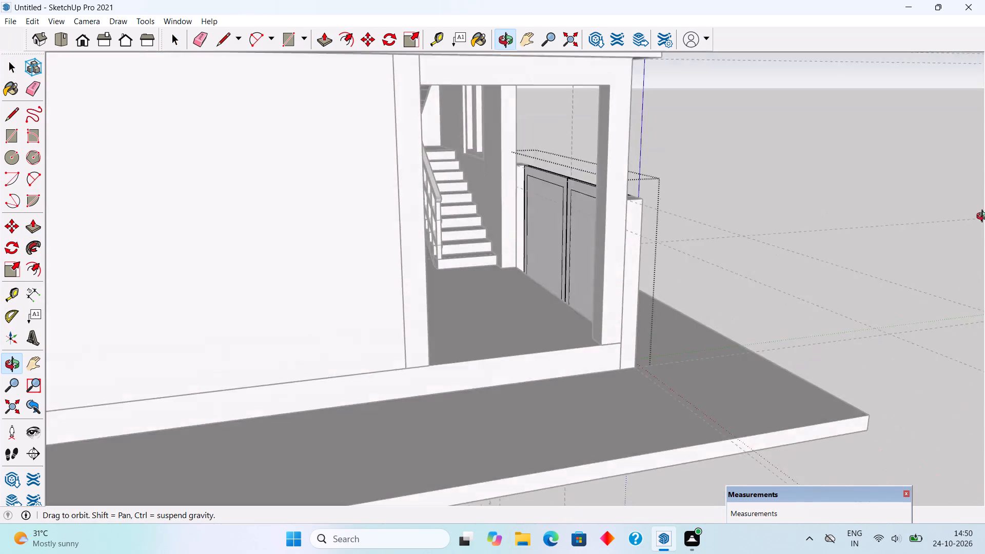
pyautogui.moveTo(984, 217); pyautogui.dragTo(568, 275, button='middle')
pyautogui.click(554, 427)
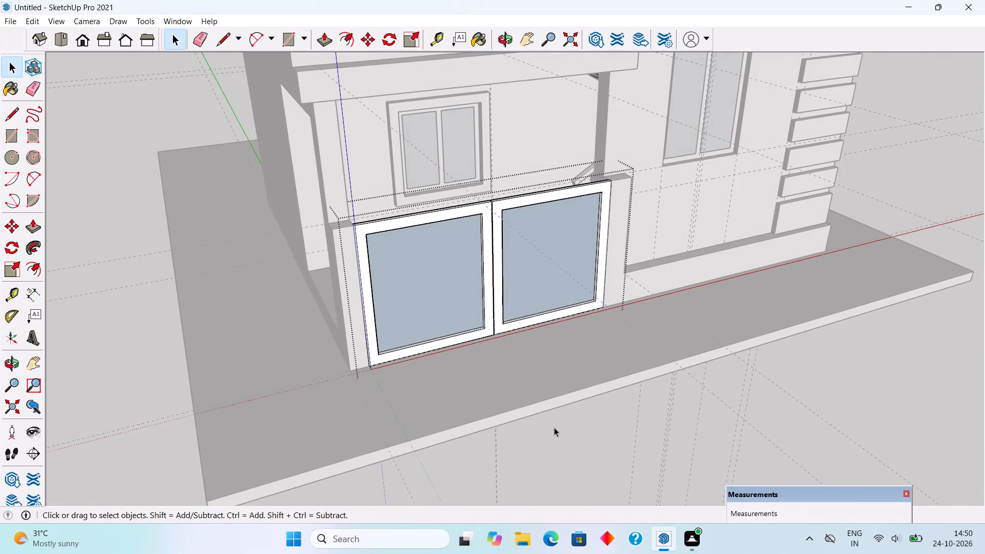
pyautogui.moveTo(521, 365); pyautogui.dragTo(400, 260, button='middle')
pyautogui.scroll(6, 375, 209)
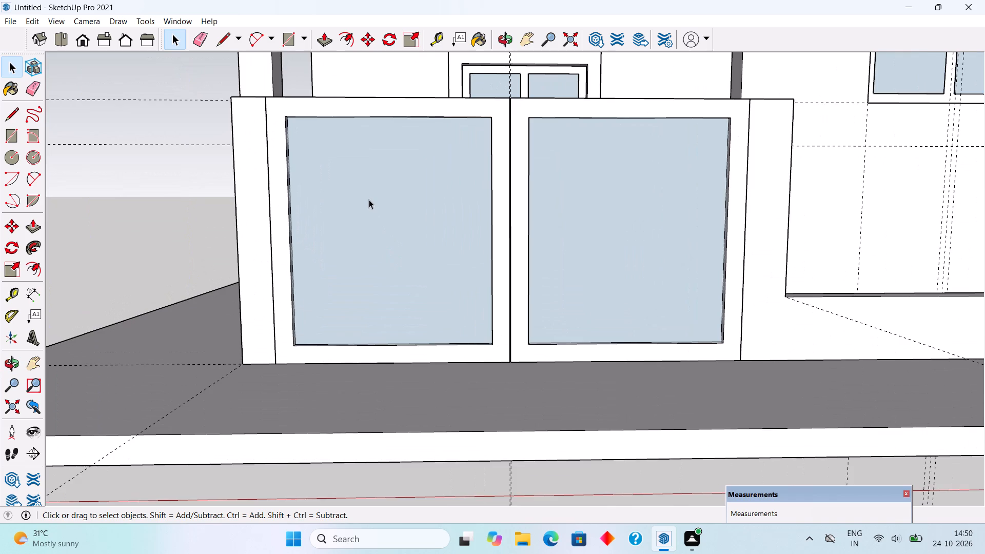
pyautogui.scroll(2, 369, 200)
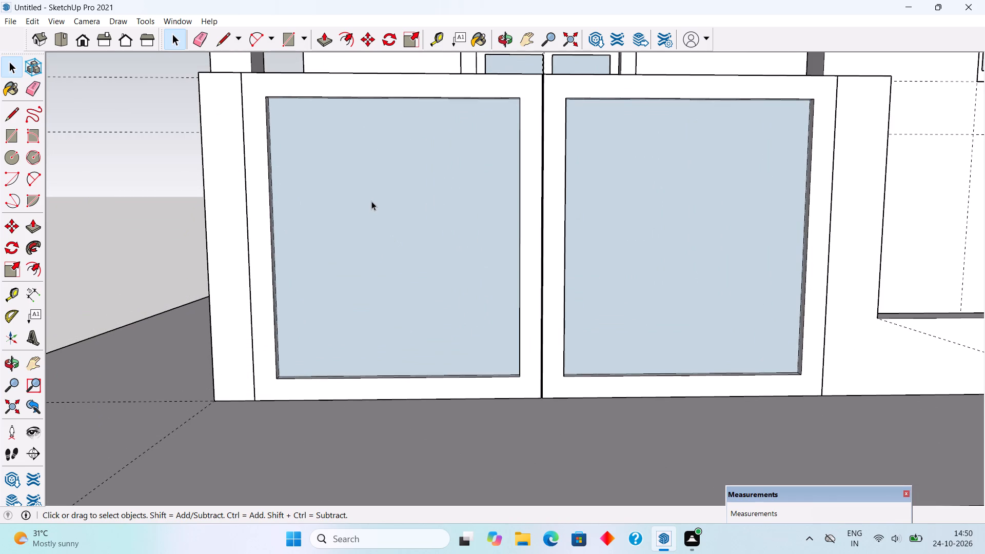
# Place a vertical guide through the middle of the left-hand gate leaf's inner panel, parallel to its side edge.
pyautogui.press('t')
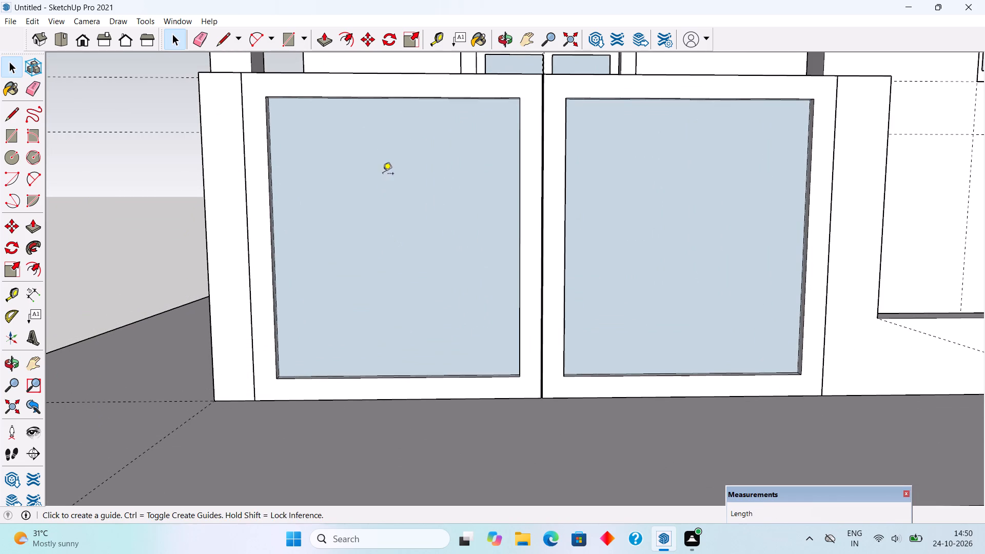
pyautogui.moveTo(333, 180); pyautogui.dragTo(234, 192, button='middle')
pyautogui.scroll(4, 247, 193)
pyautogui.click(248, 193)
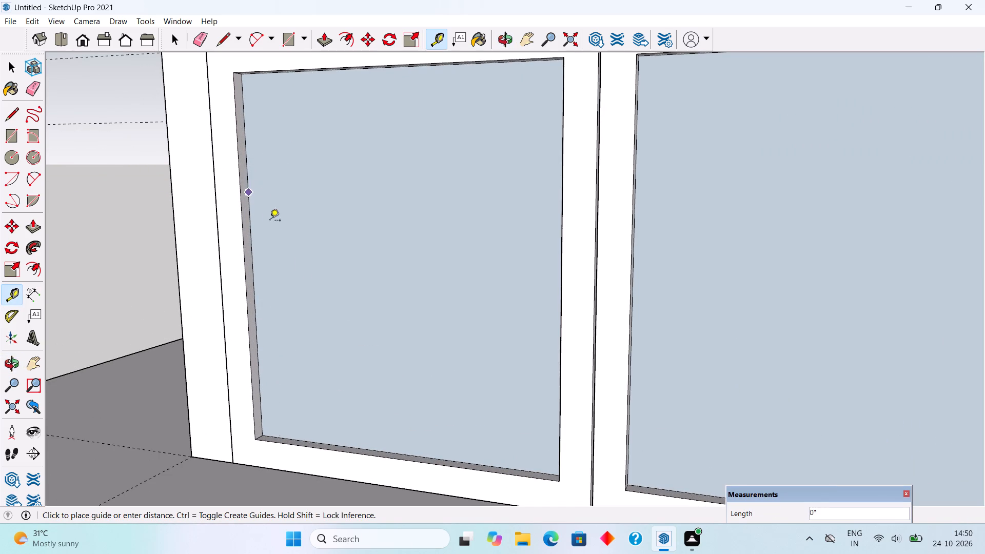
pyautogui.click(397, 451)
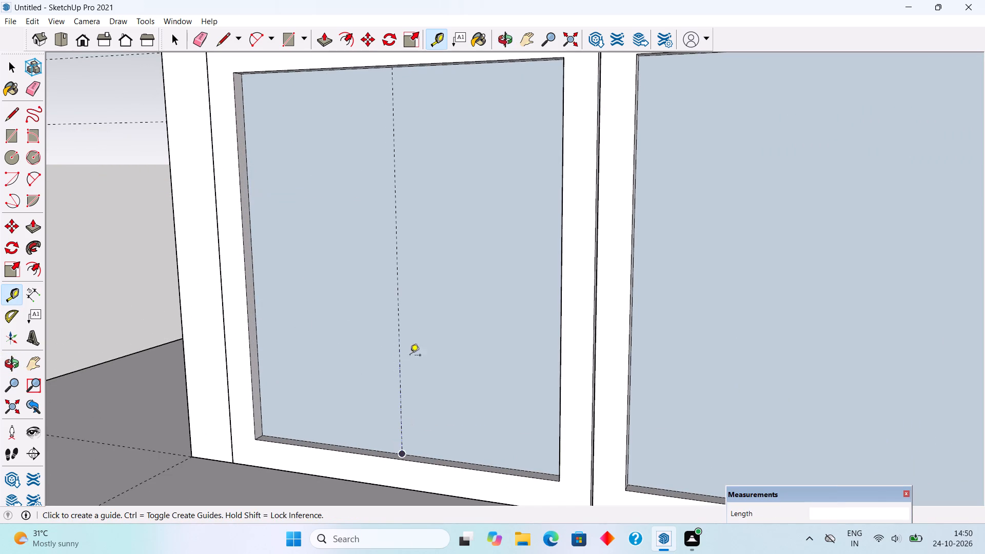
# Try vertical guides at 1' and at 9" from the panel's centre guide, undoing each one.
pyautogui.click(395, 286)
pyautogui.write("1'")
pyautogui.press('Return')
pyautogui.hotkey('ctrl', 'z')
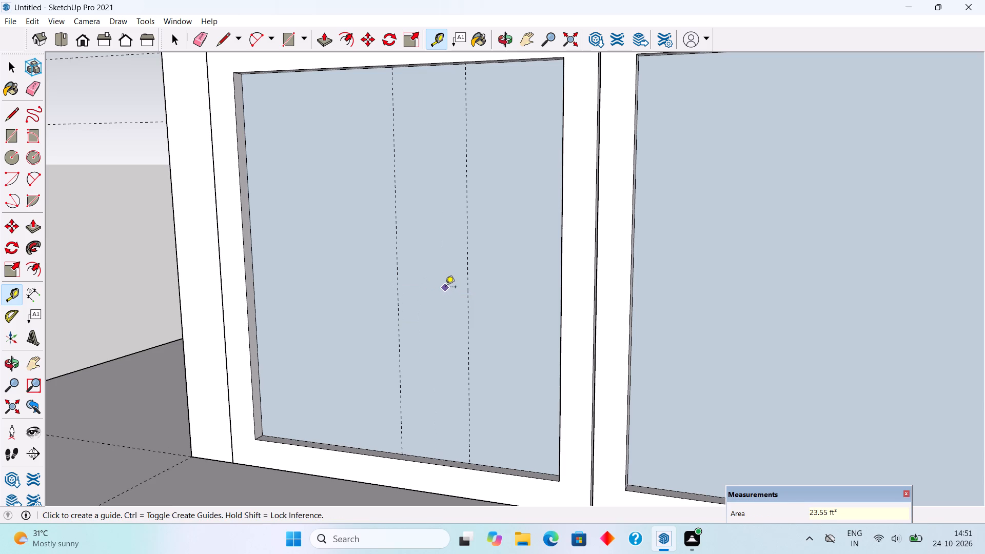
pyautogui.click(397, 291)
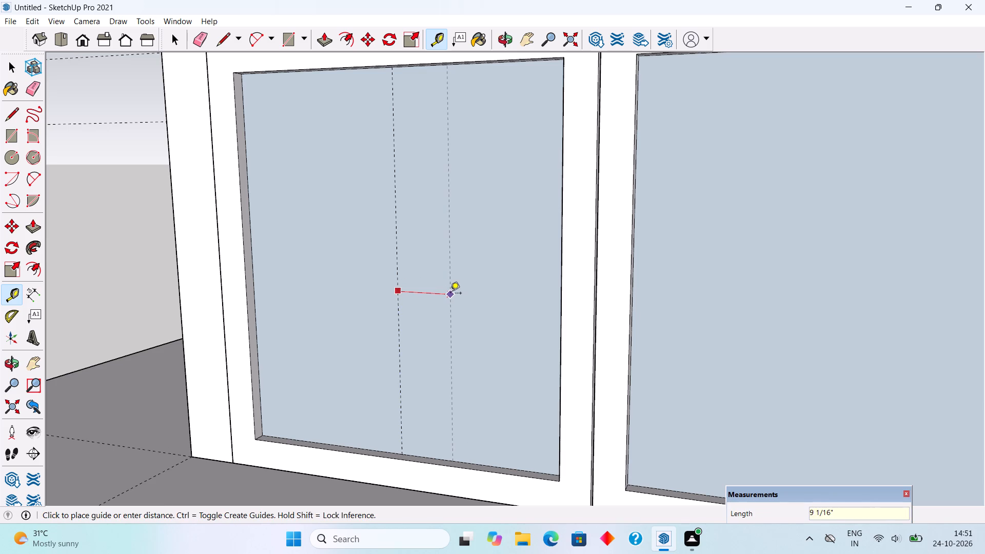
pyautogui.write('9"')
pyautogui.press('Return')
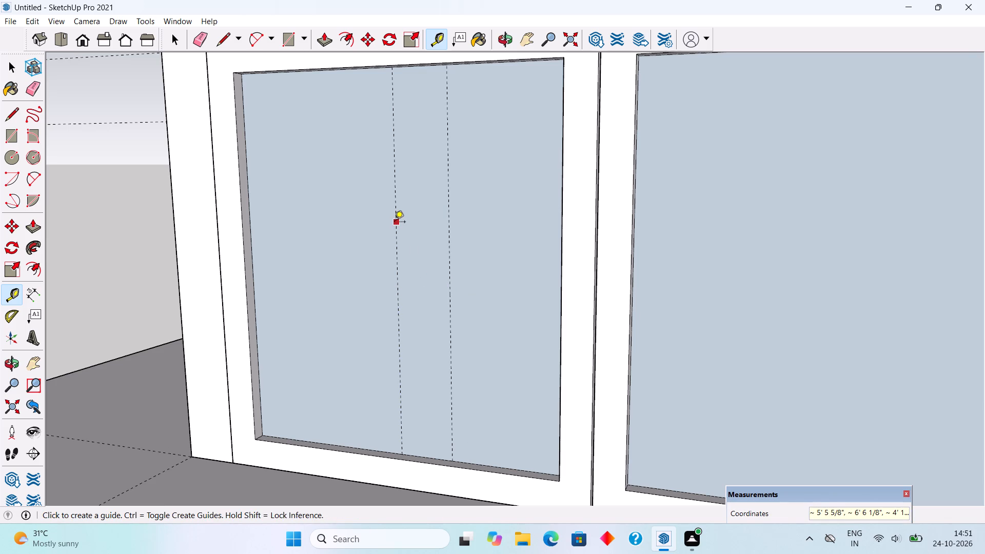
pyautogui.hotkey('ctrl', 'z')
# Place vertical guides 4" to each side of the panel's centre guide.
pyautogui.click(395, 223)
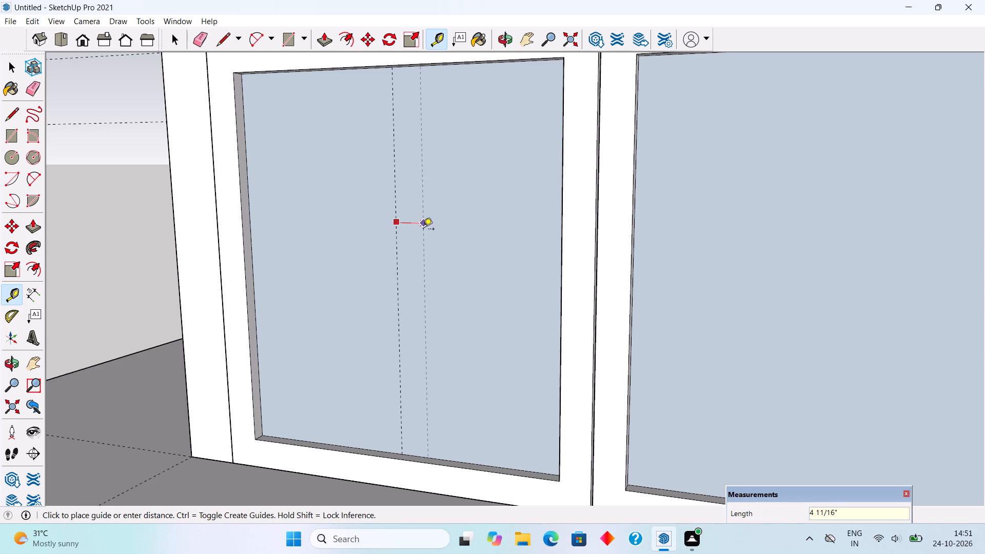
pyautogui.write('4"')
pyautogui.press('Return')
pyautogui.click(398, 242)
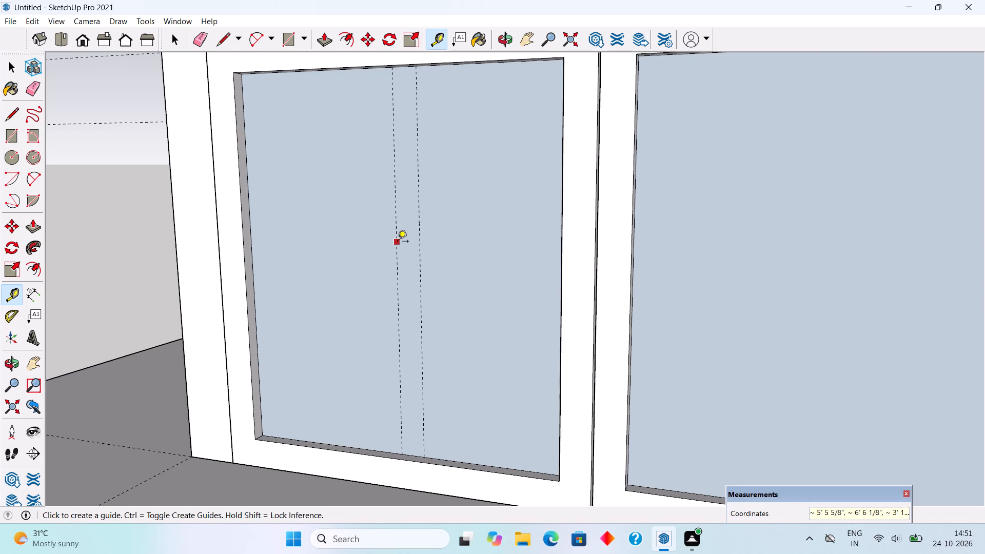
pyautogui.write('4"')
pyautogui.press('Return')
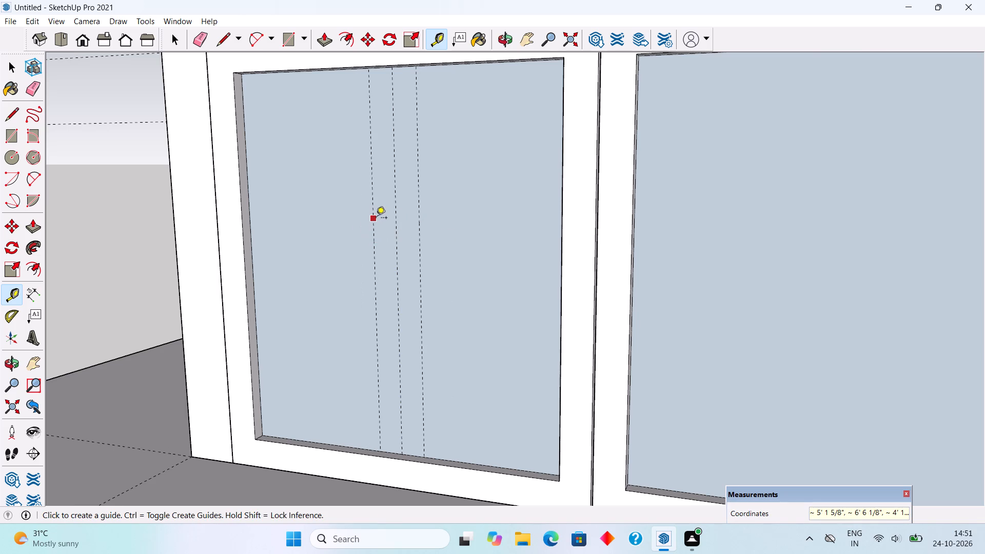
# Place another vertical guide 1' outward from each of the two 4" guides on the panel.
pyautogui.click(376, 219)
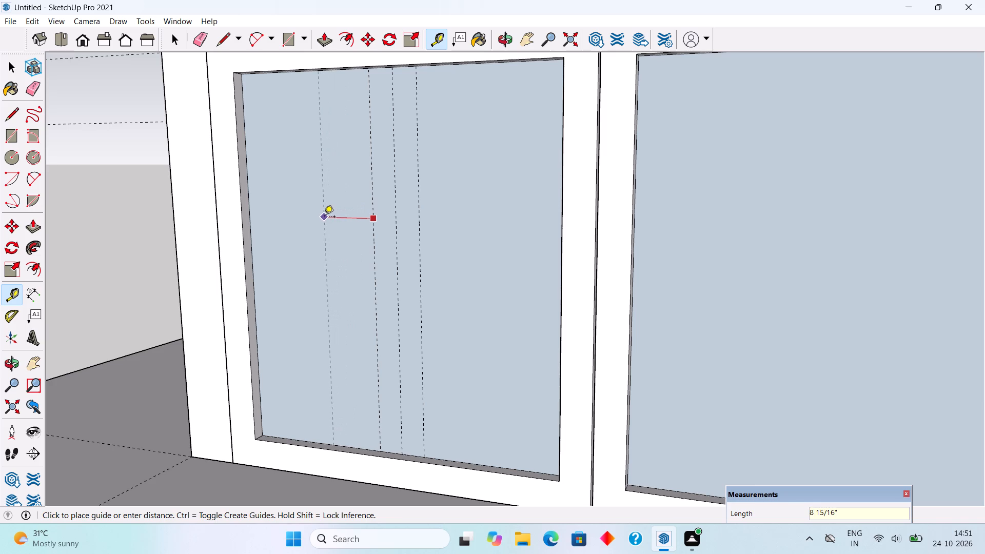
pyautogui.write("1'")
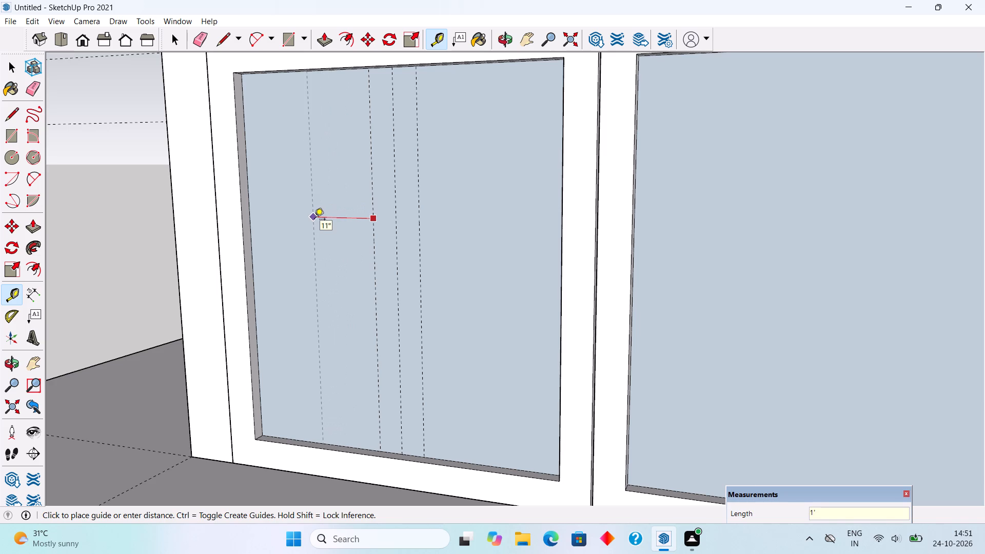
pyautogui.press('Return')
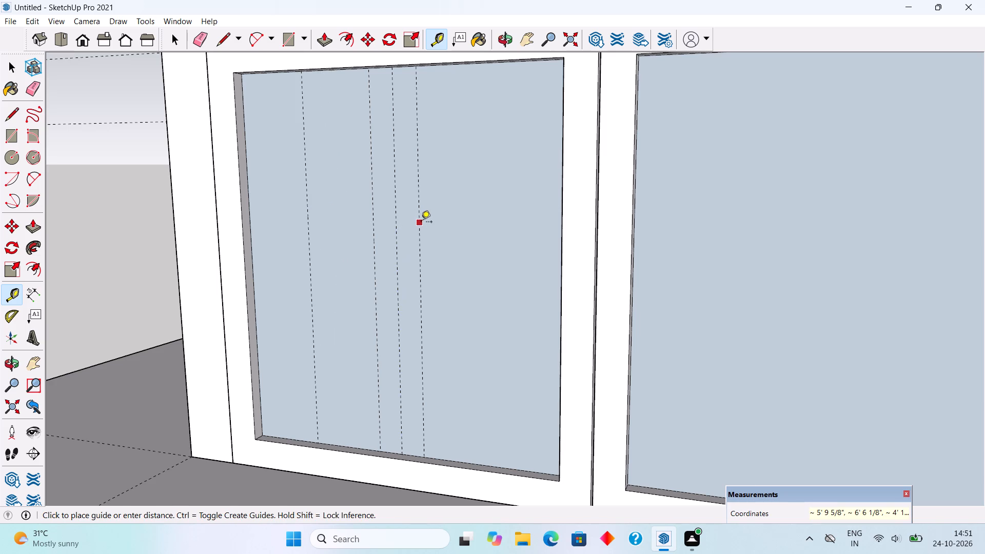
pyautogui.click(421, 223)
pyautogui.write("1'")
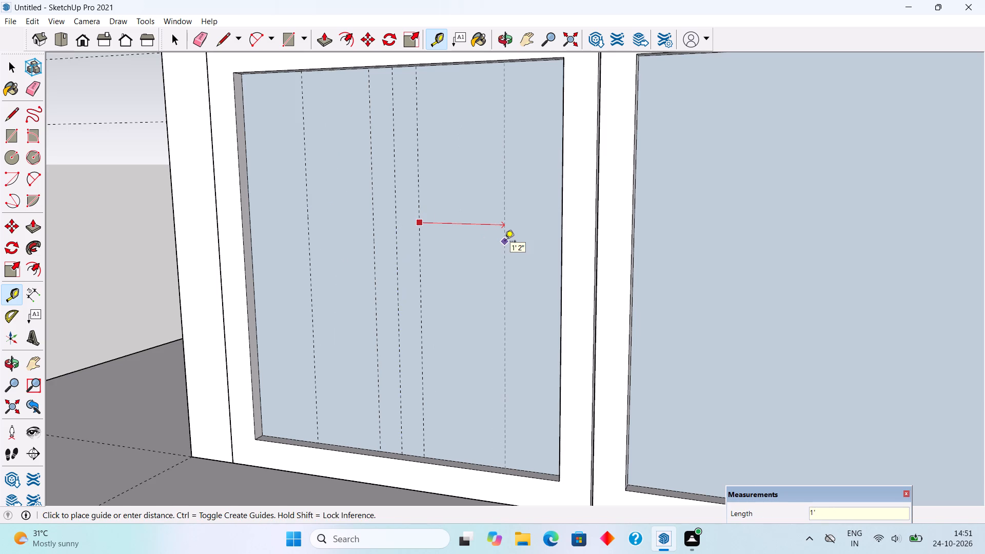
pyautogui.press('Return')
# Place a horizontal guide at the panel's mid-height, parallel to its bottom edge and through the side edge's midpoint.
pyautogui.moveTo(570, 256); pyautogui.dragTo(634, 278, button='middle')
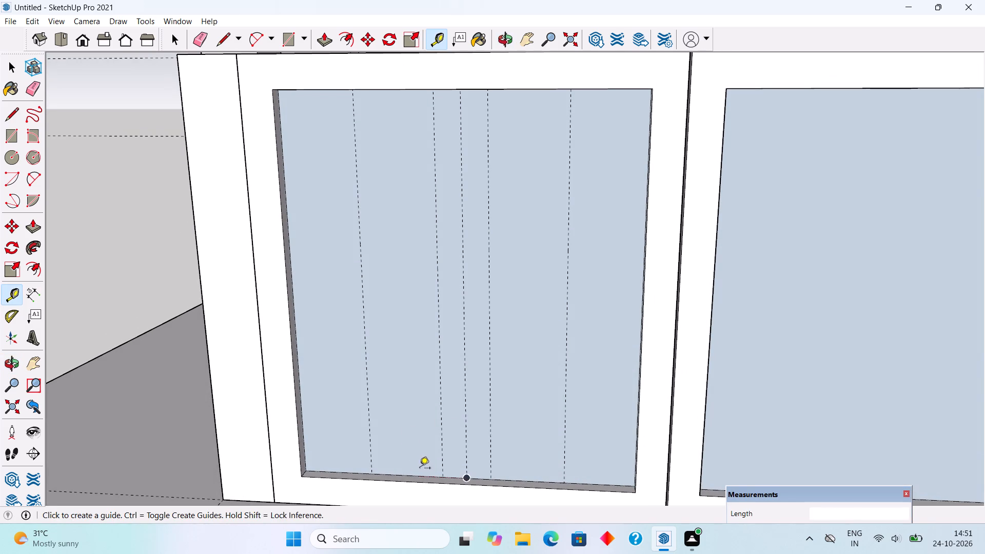
pyautogui.click(421, 477)
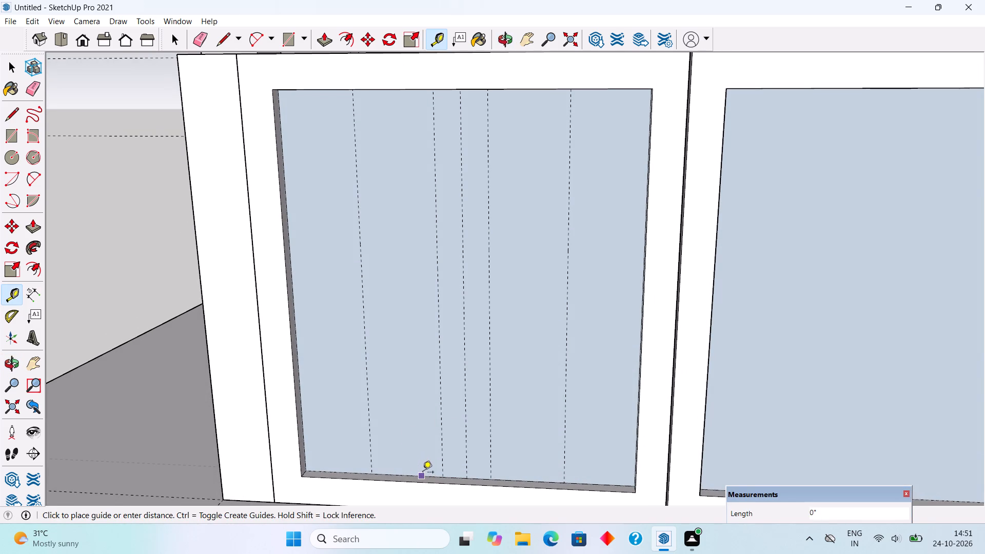
pyautogui.press('space')
pyautogui.moveTo(428, 449); pyautogui.dragTo(437, 409, button='middle')
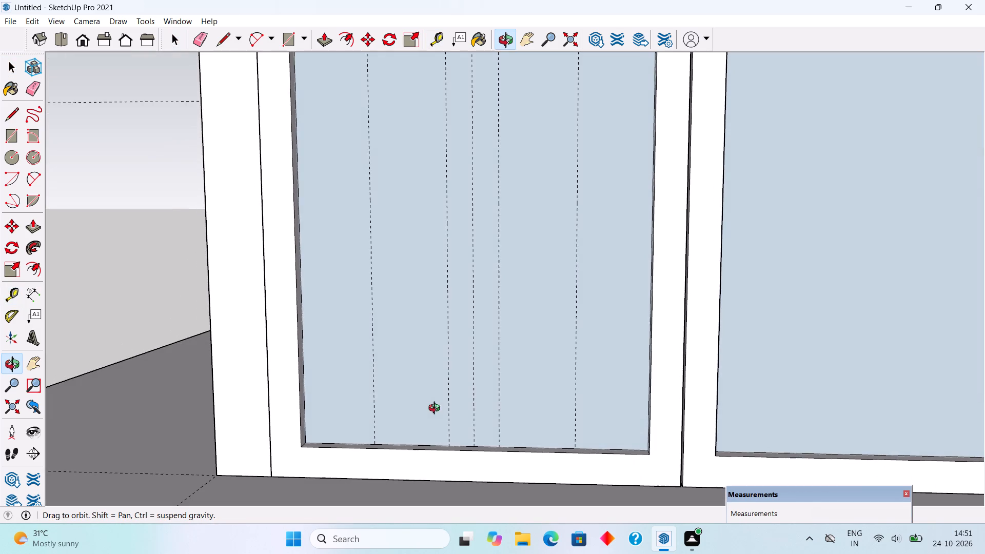
pyautogui.moveTo(437, 409); pyautogui.dragTo(433, 434, button='middle')
pyautogui.press('t')
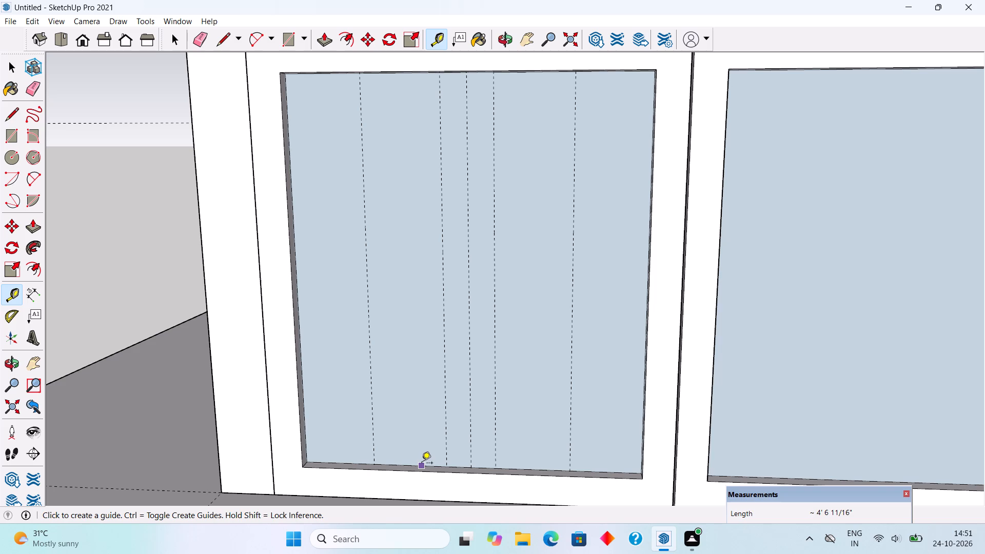
pyautogui.click(422, 464)
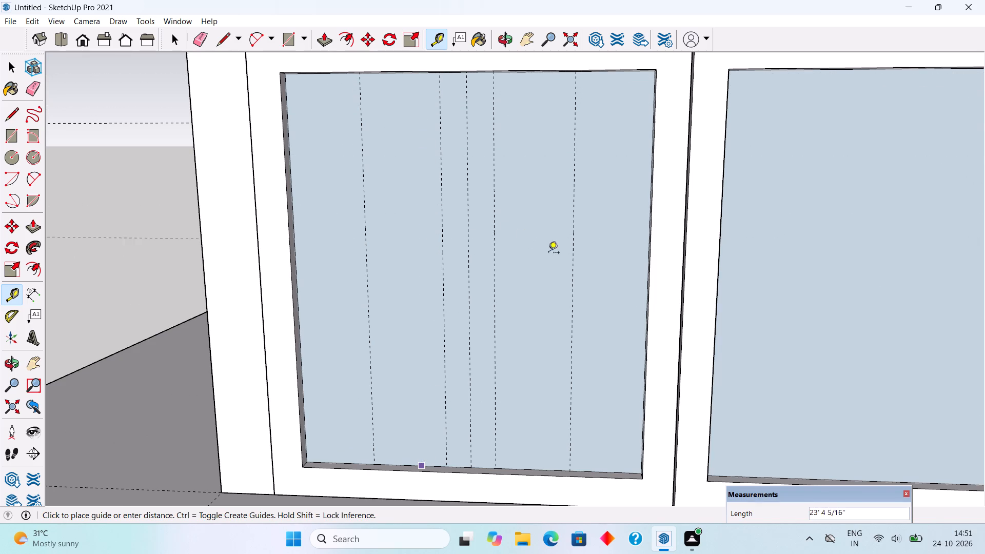
pyautogui.moveTo(559, 257); pyautogui.dragTo(649, 275, button='middle')
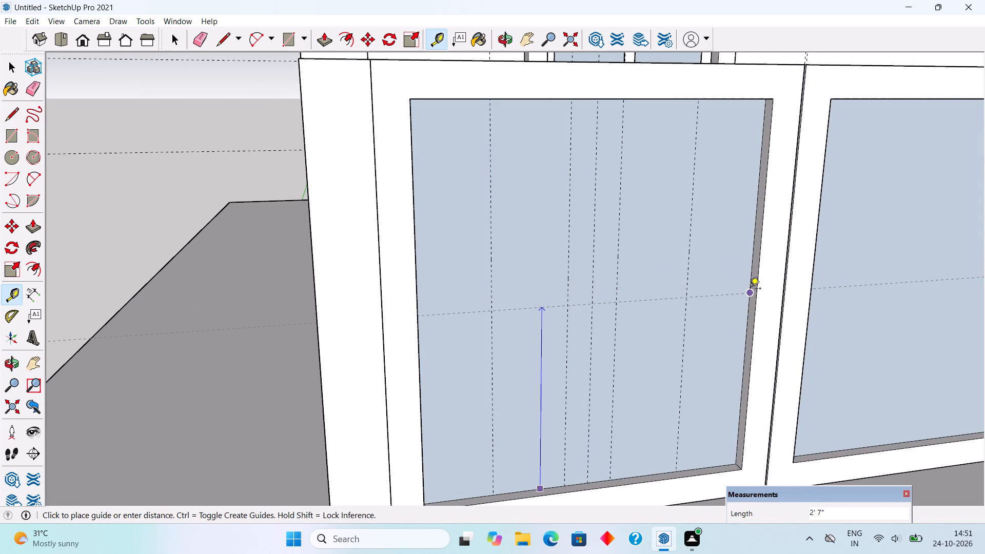
pyautogui.click(750, 290)
# Place horizontal guides 6" above and 6" below the panel's mid-height guide.
pyautogui.moveTo(659, 285); pyautogui.dragTo(551, 253, button='middle')
pyautogui.moveTo(408, 438); pyautogui.dragTo(426, 449, button='middle')
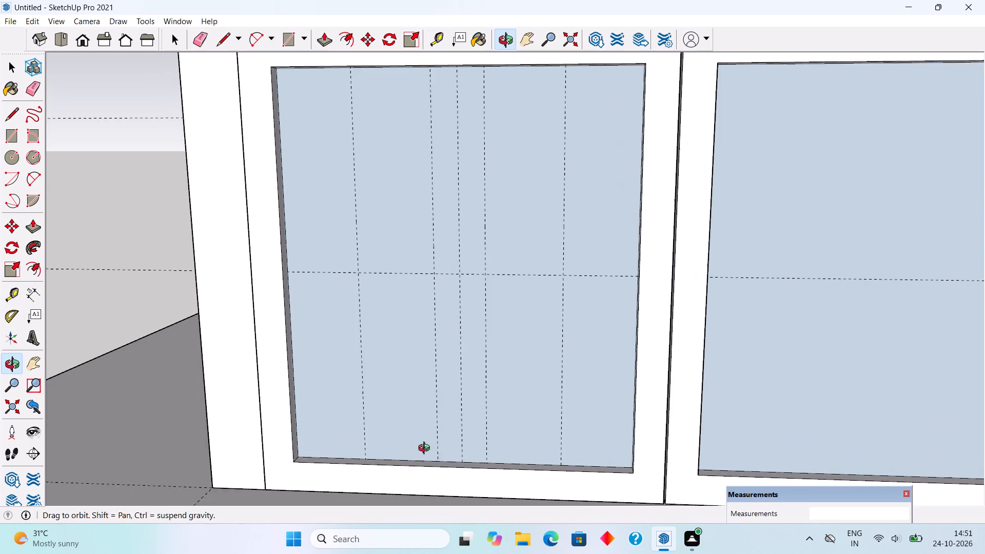
pyautogui.moveTo(426, 449); pyautogui.dragTo(428, 449, button='middle')
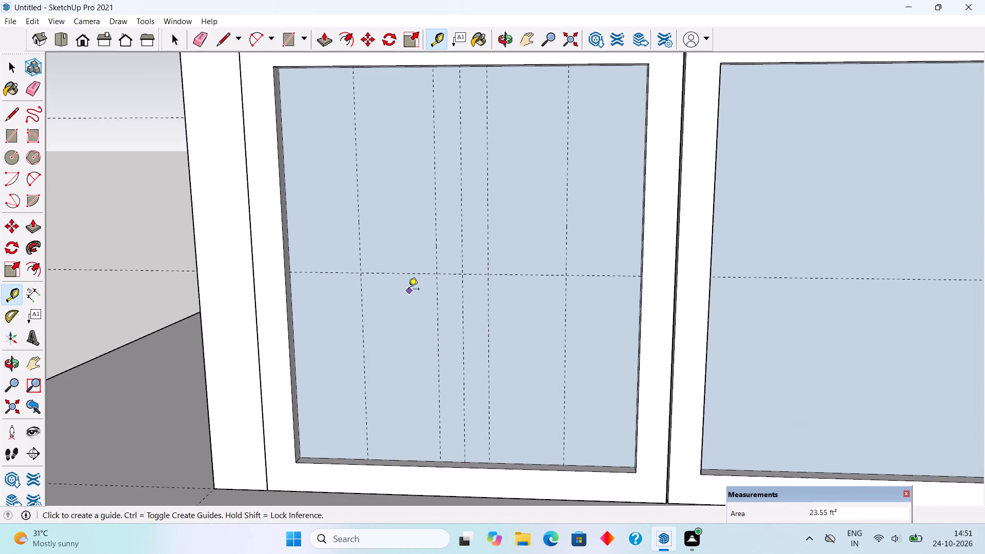
pyautogui.click(413, 275)
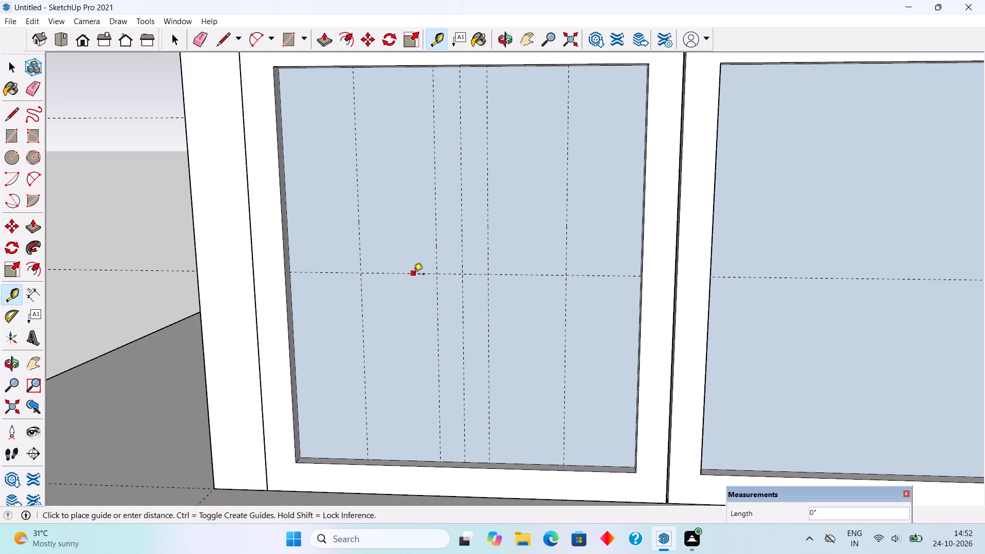
pyautogui.click(413, 275)
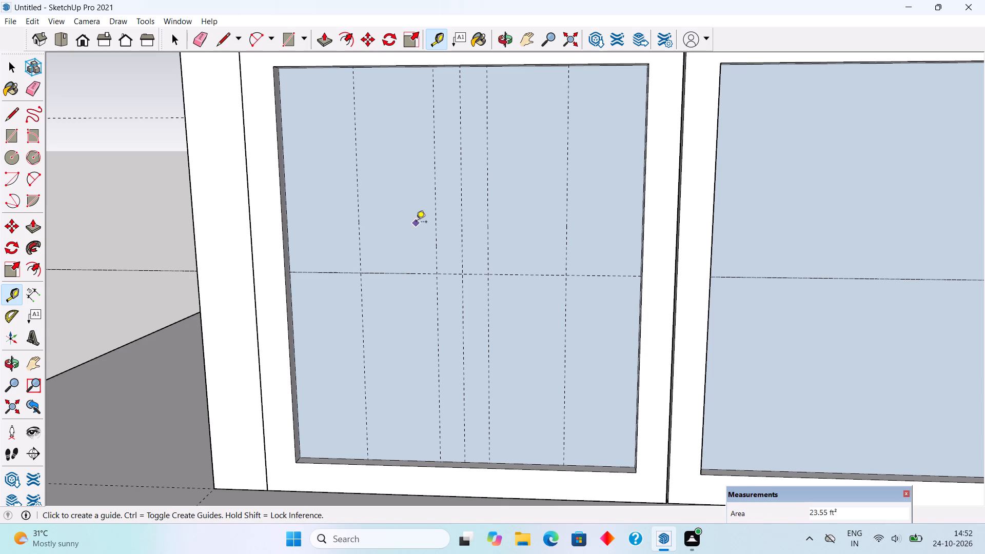
pyautogui.click(408, 277)
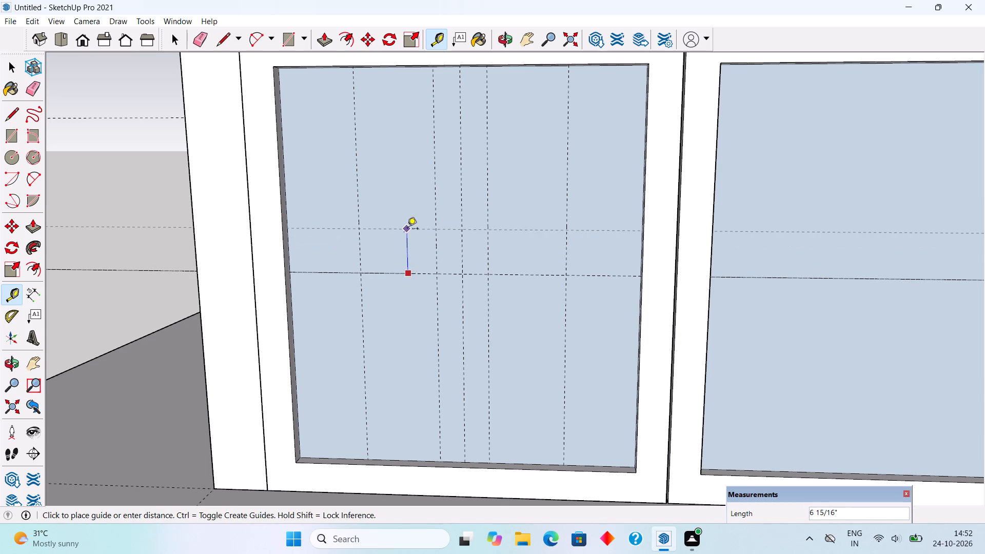
pyautogui.write('6"')
pyautogui.press('Return')
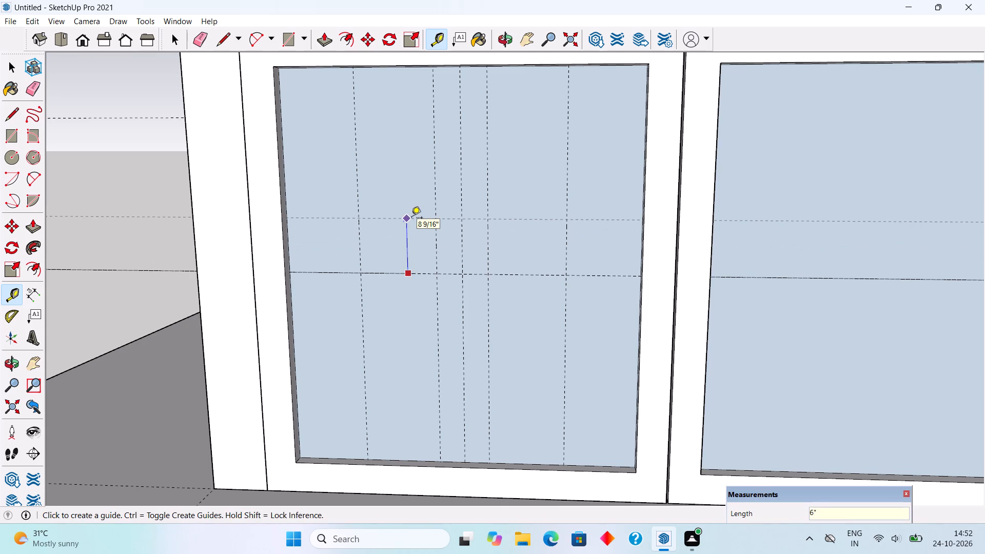
pyautogui.click(411, 276)
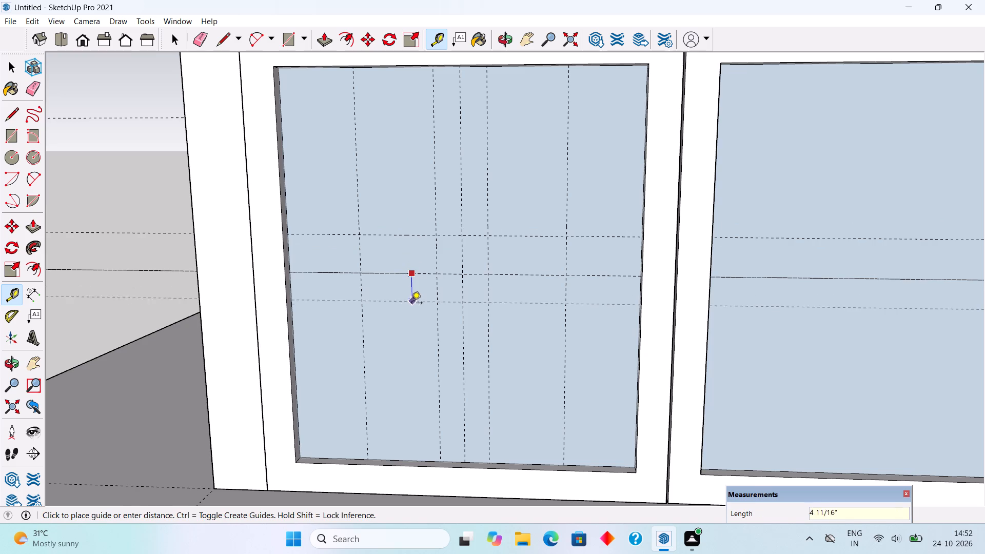
pyautogui.write('6"')
pyautogui.press('Return')
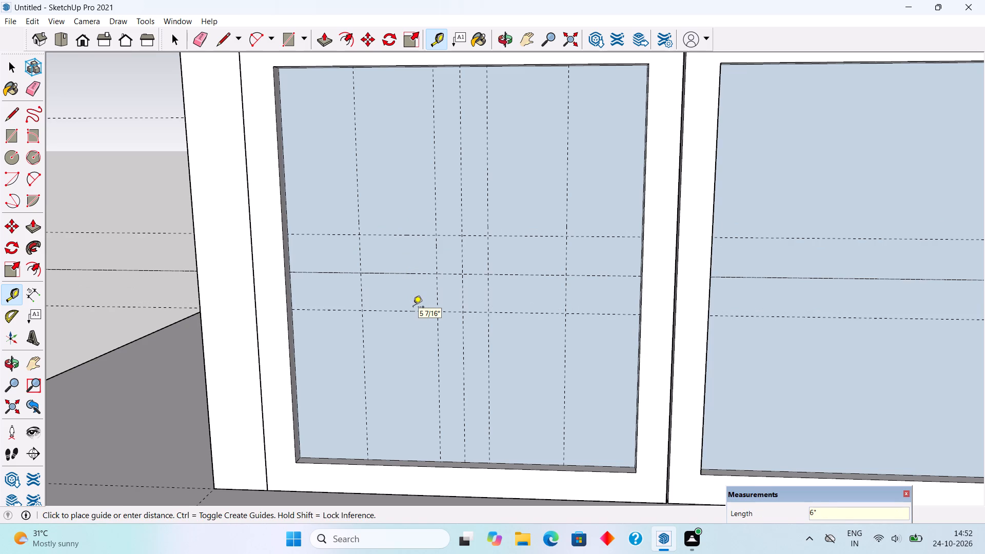
# Draw a 1' by 1' square between the guides left of the panel's centre and offset its outline 1" inward.
pyautogui.press('r')
pyautogui.click(360, 234)
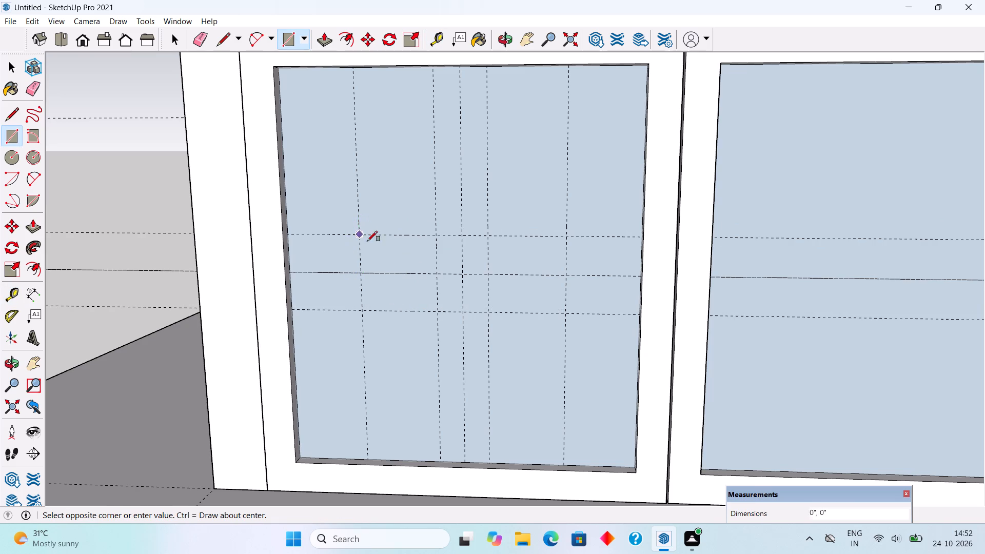
pyautogui.click(437, 311)
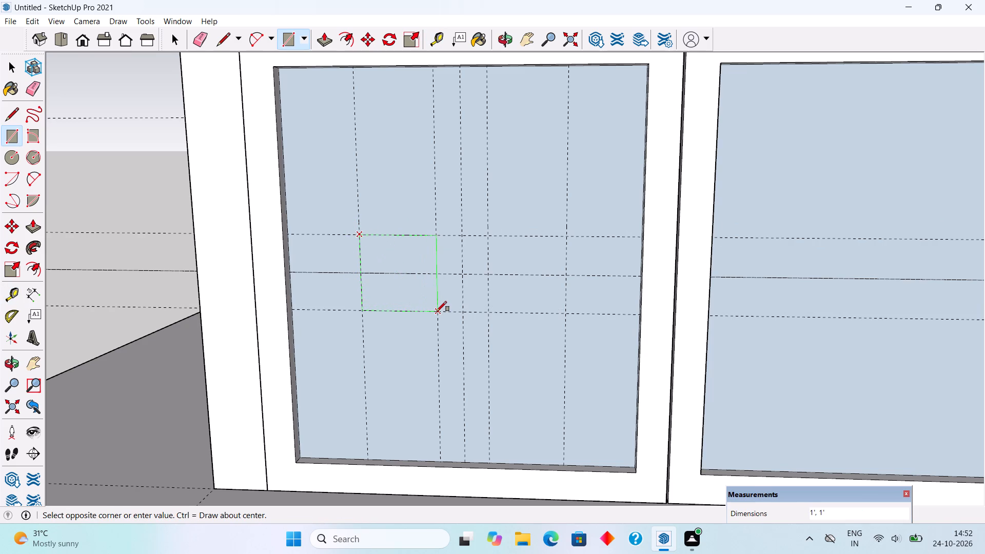
pyautogui.press('f')
pyautogui.click(425, 309)
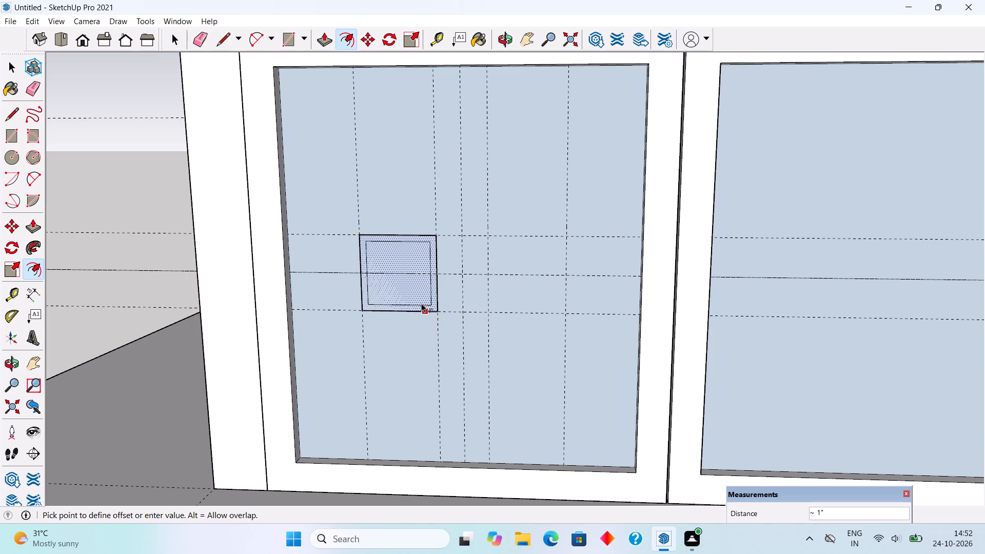
pyautogui.write('1"')
pyautogui.press('Return')
pyautogui.press('space')
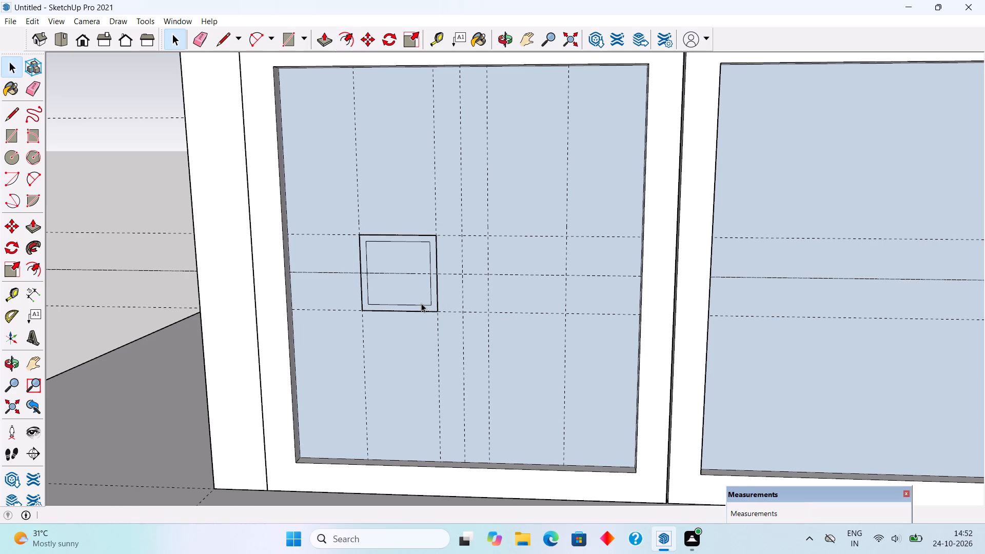
# Extrude the border strip around the square outward by 1" from the panel.
pyautogui.press('p')
pyautogui.click(436, 295)
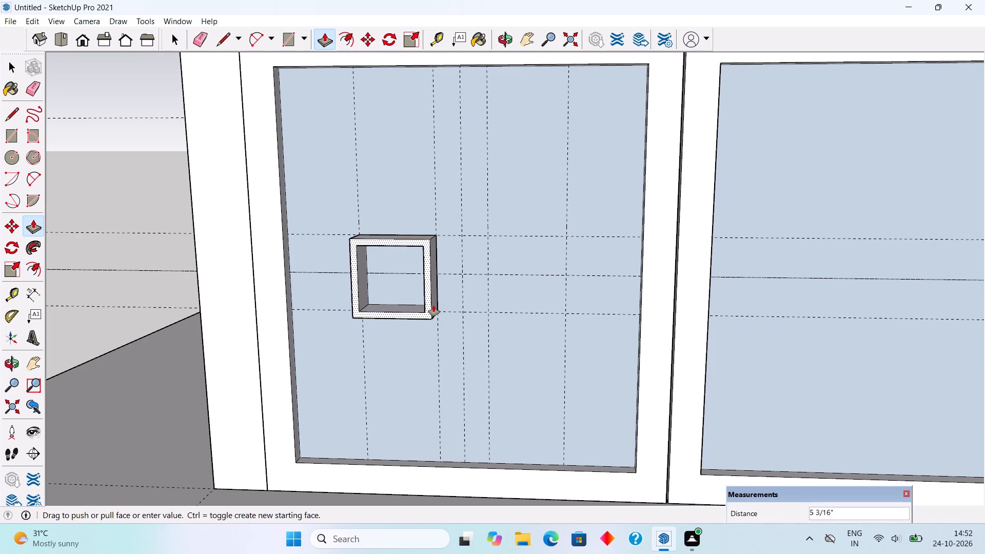
pyautogui.write('1"')
pyautogui.press('Return')
pyautogui.press('space')
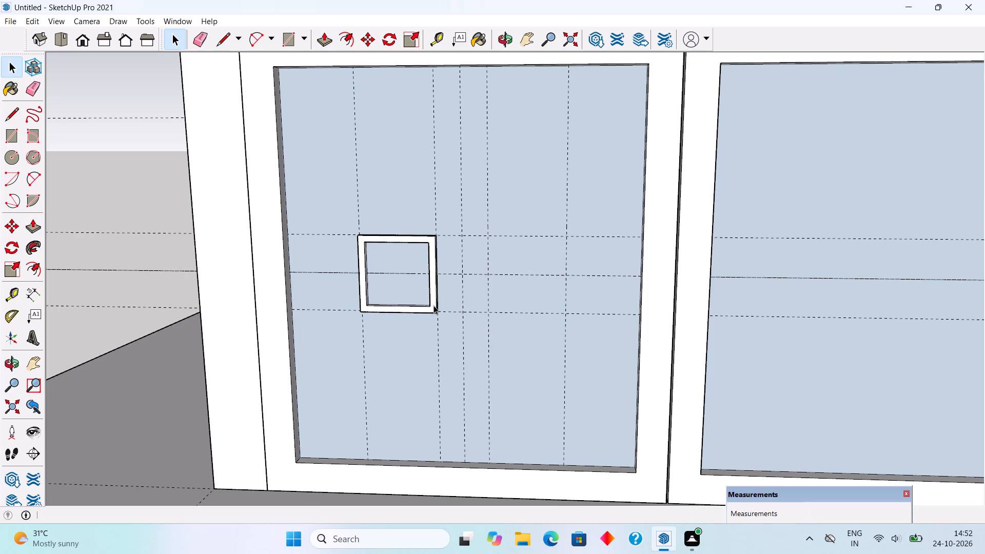
# Delete the face inside the raised square frame and make the remaining frame a group.
pyautogui.tripleClick(433, 305)
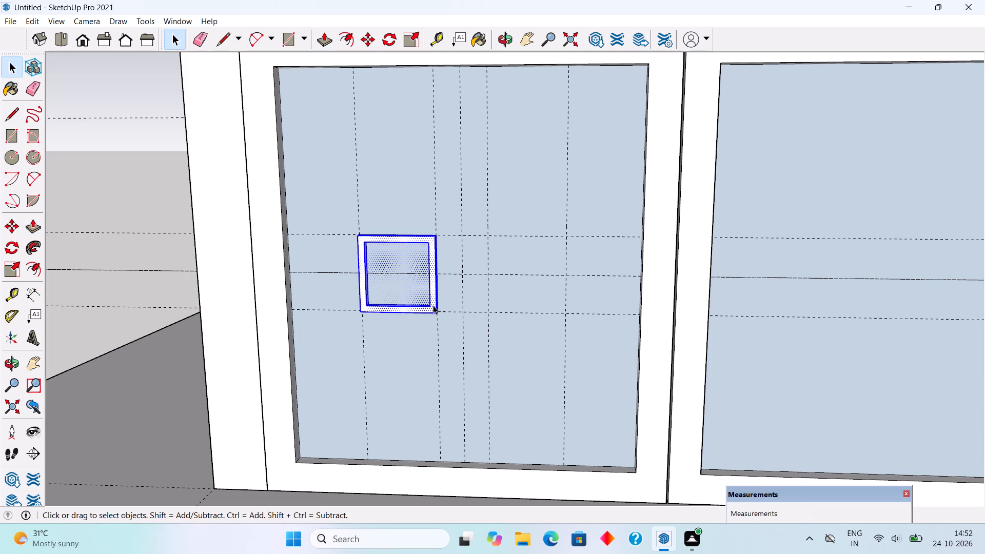
pyautogui.click(409, 277)
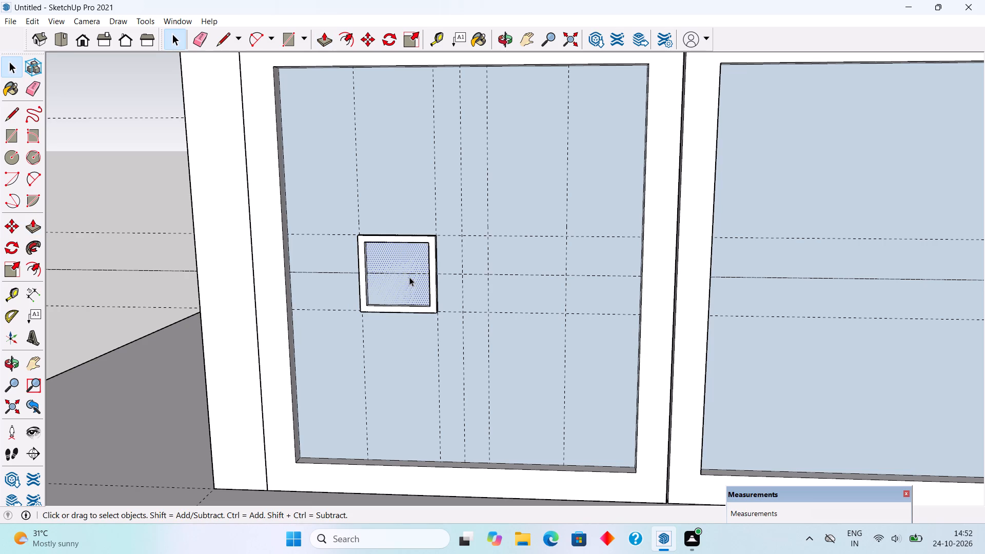
pyautogui.press('Delete')
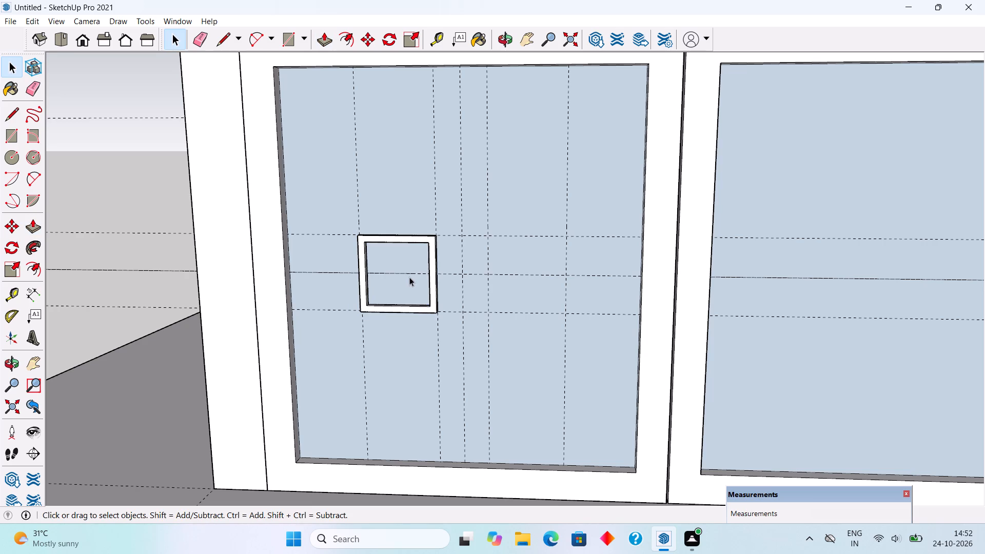
pyautogui.tripleClick(431, 307)
pyautogui.rightClick(431, 308)
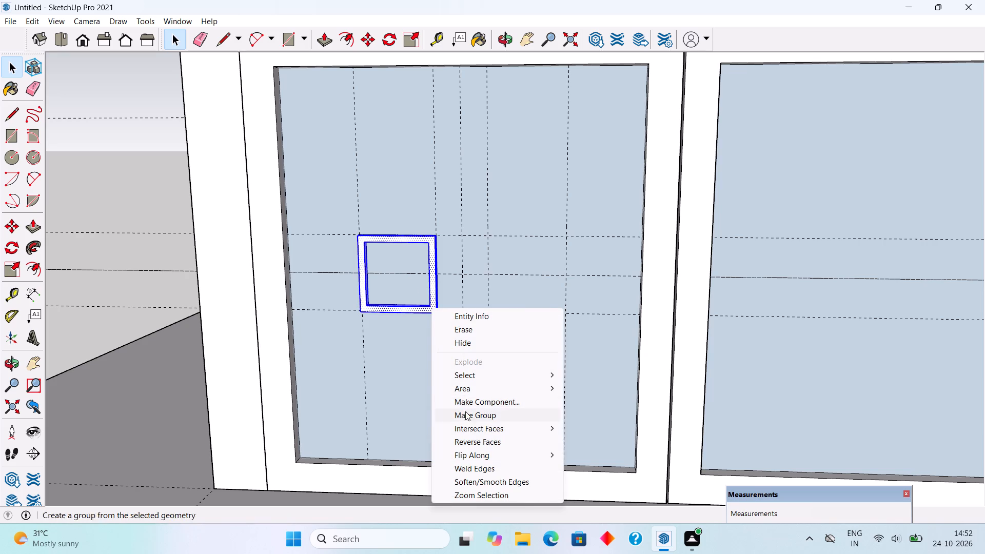
pyautogui.click(468, 415)
# Copy the grouped square frame 1'8" straight down on the left gate panel.
pyautogui.moveTo(353, 313); pyautogui.dragTo(377, 291, button='middle')
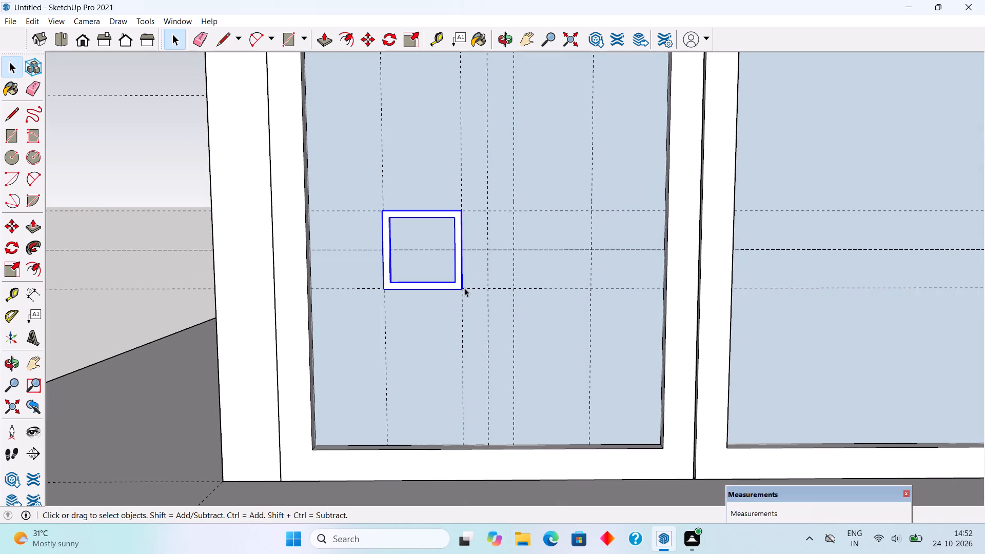
pyautogui.press('m')
pyautogui.click(459, 274)
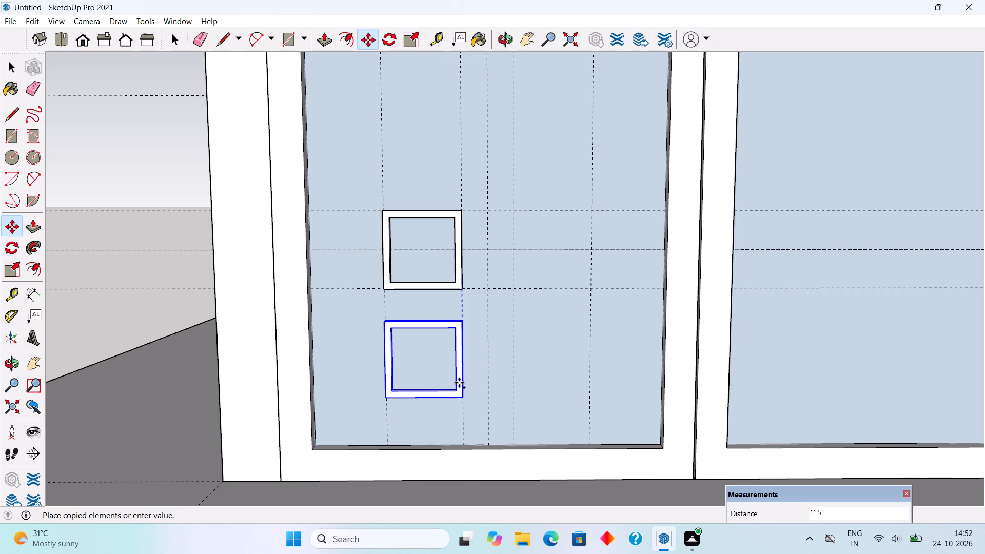
pyautogui.press('1')
pyautogui.press("'")
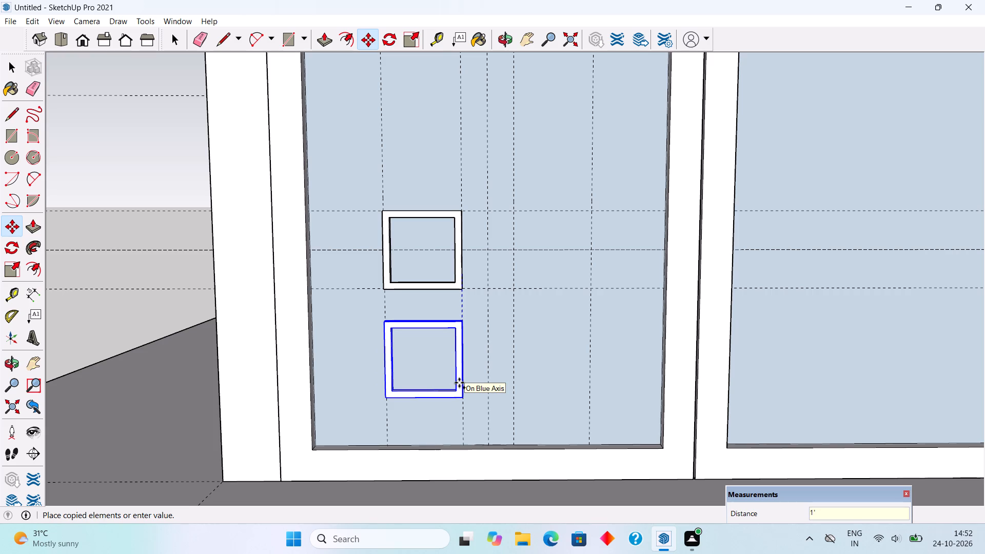
pyautogui.write('8"')
pyautogui.press('Return')
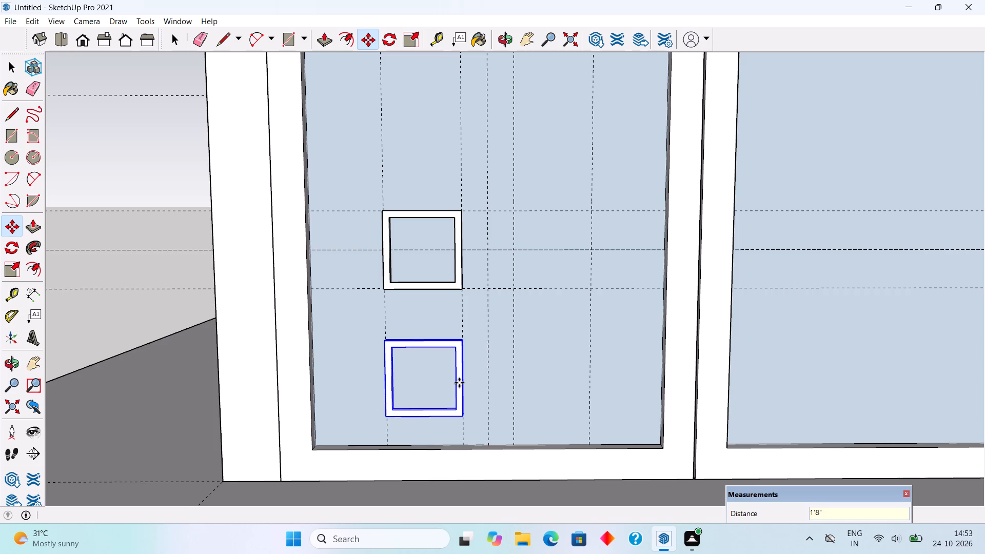
# Copy the middle square frame 1'8" straight up on the same panel.
pyautogui.scroll(-3, 445, 382)
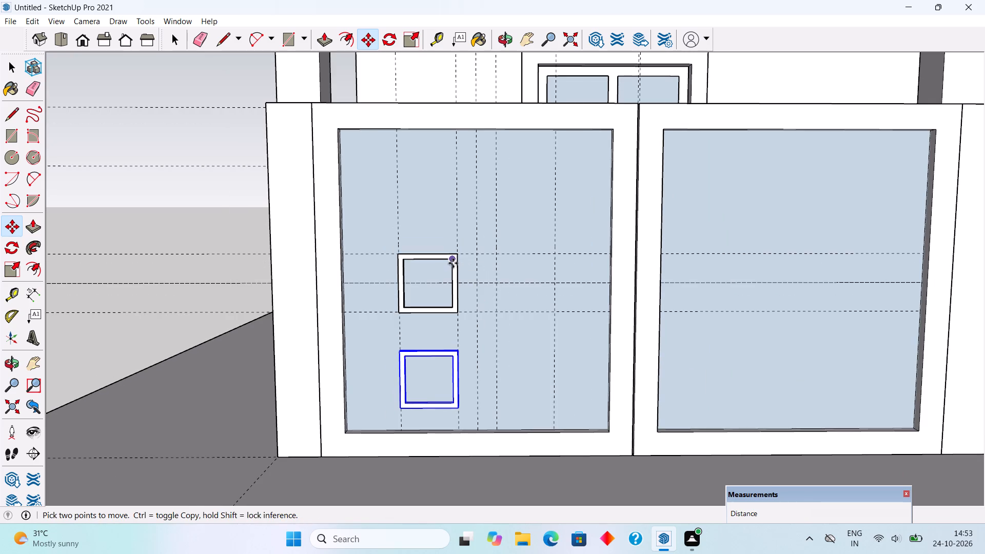
pyautogui.press('space')
pyautogui.click(453, 263)
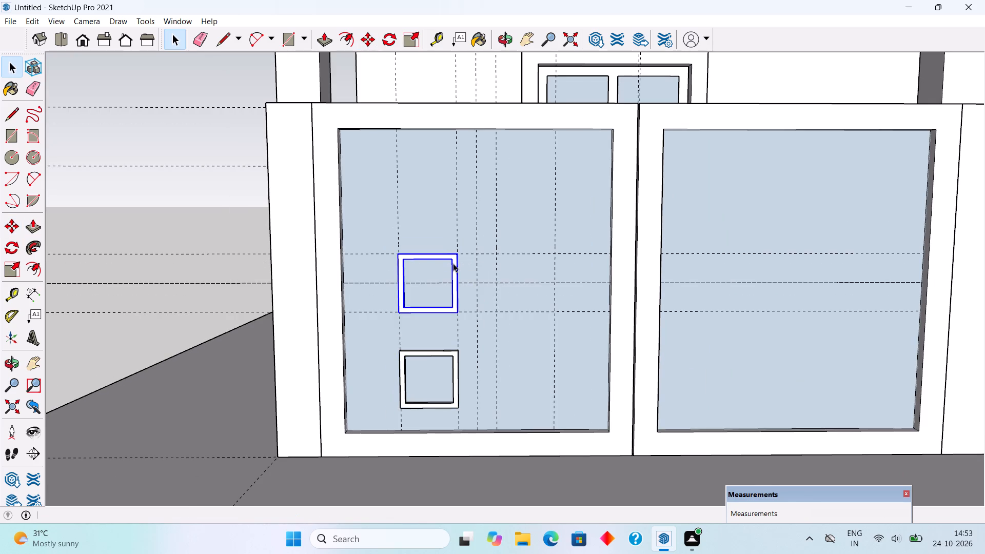
pyautogui.press('m')
pyautogui.click(453, 263)
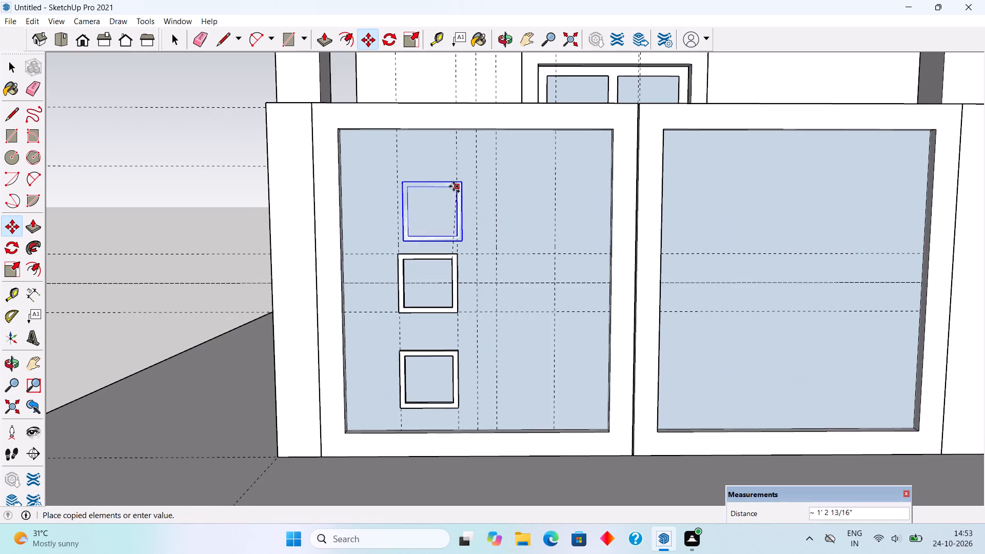
pyautogui.write('1\'8"')
pyautogui.press('Return')
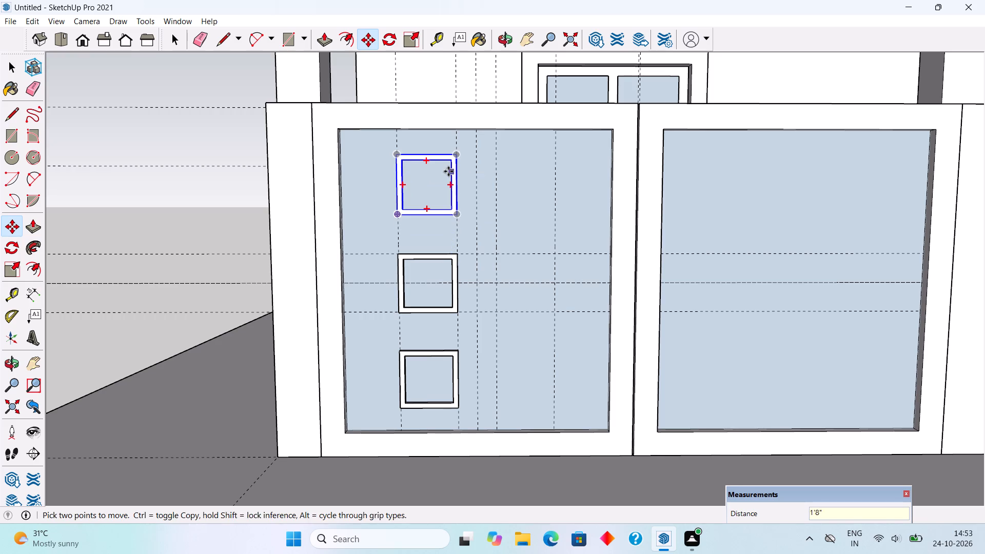
pyautogui.click(454, 185)
pyautogui.press('space')
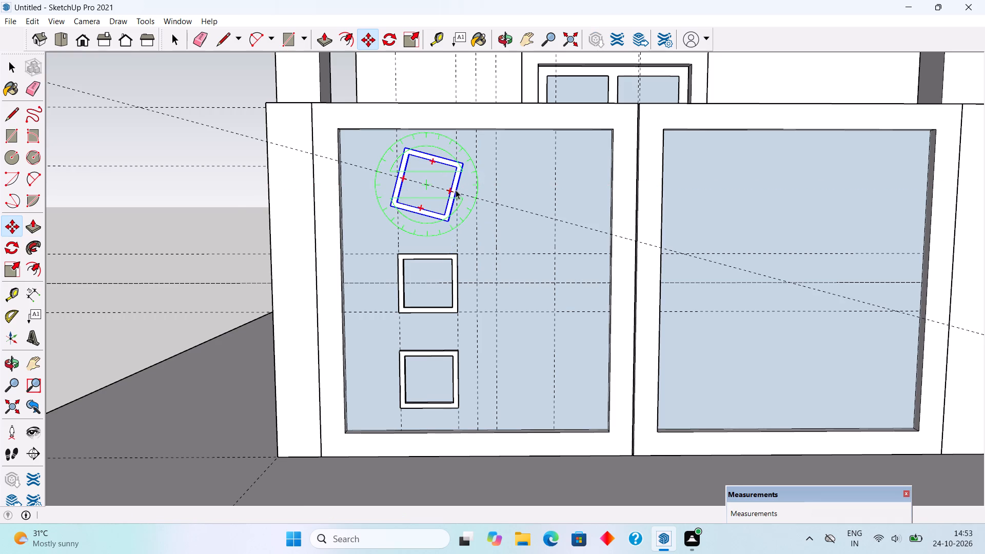
# Copy the top square frame 1'8" horizontally to sit between the guides right of the panel's centre.
pyautogui.scroll(2, 456, 190)
pyautogui.press('m')
pyautogui.click(456, 190)
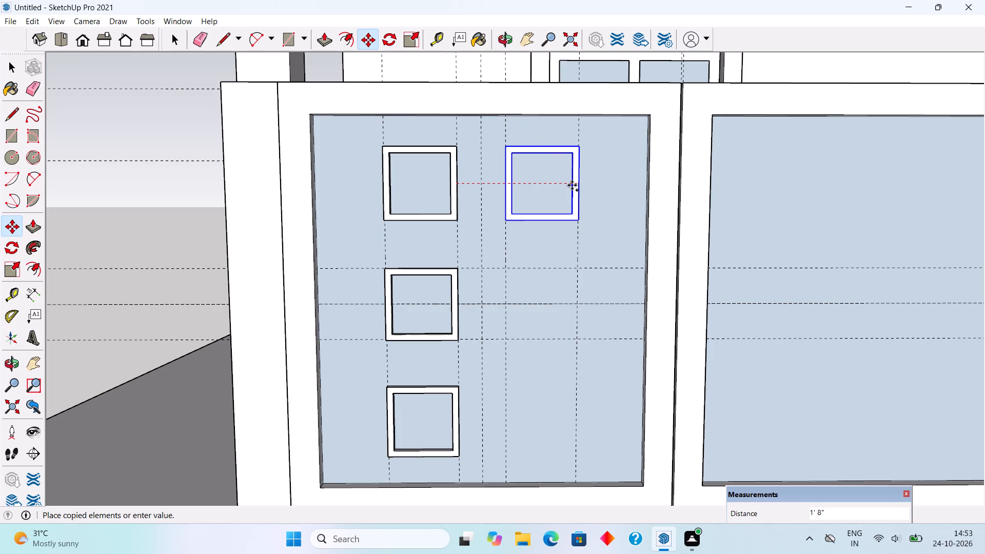
pyautogui.click(572, 185)
# Copy the top frame right of centre down to the middle and bottom rows at 1'8" spacing.
pyautogui.click(576, 189)
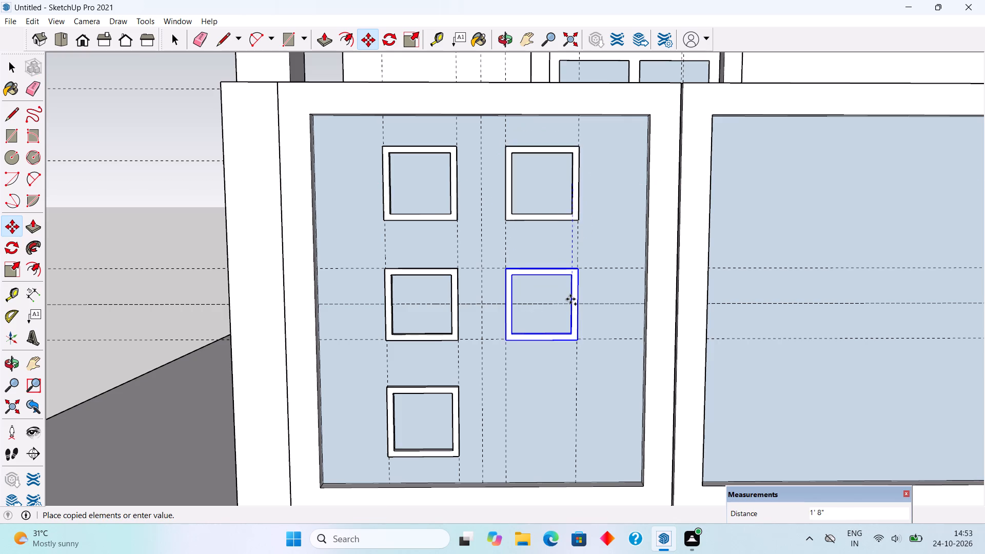
pyautogui.click(570, 299)
pyautogui.click(570, 299)
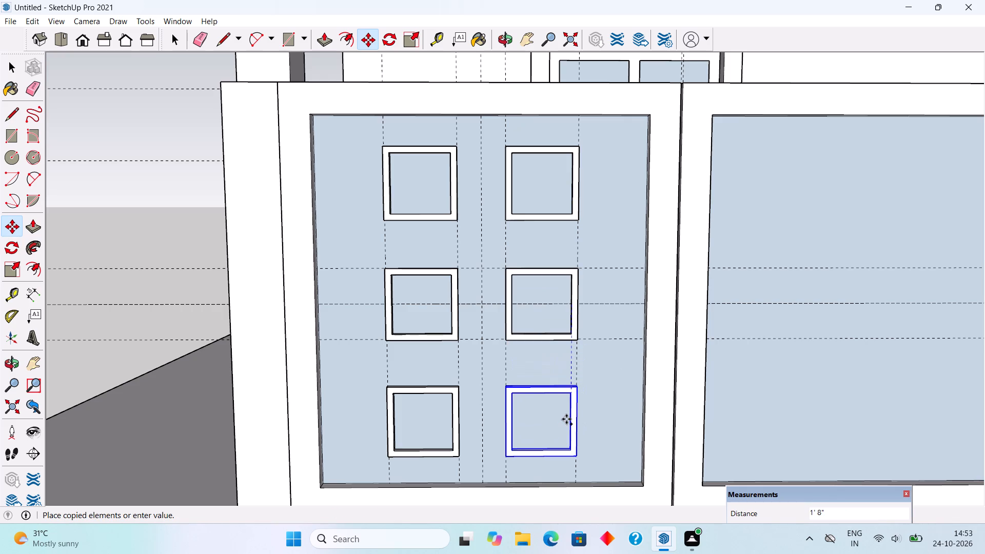
pyautogui.click(566, 419)
pyautogui.press('space')
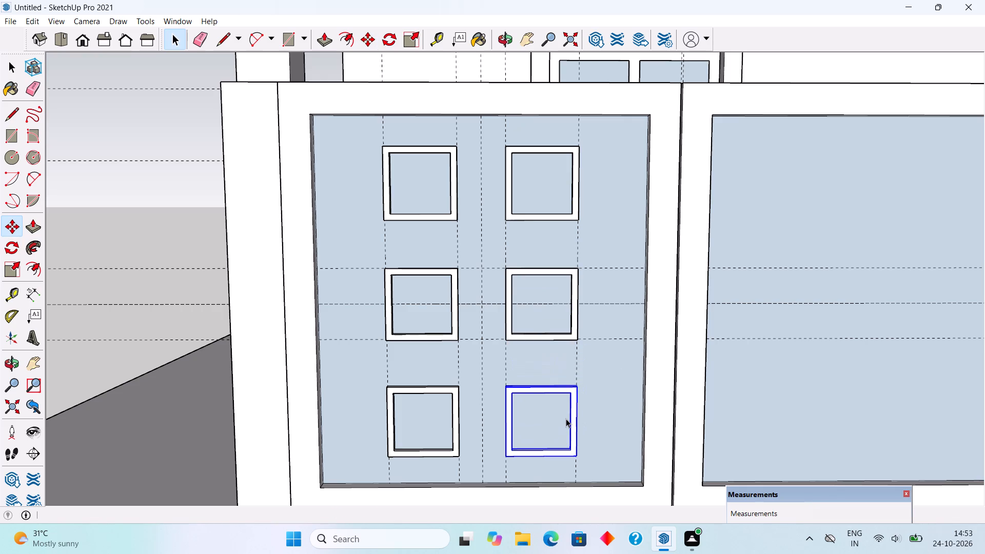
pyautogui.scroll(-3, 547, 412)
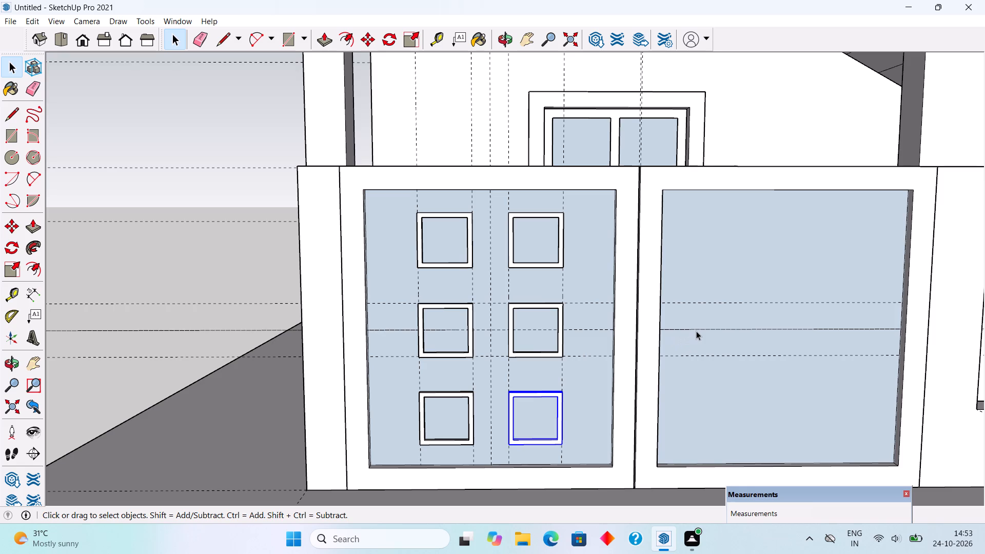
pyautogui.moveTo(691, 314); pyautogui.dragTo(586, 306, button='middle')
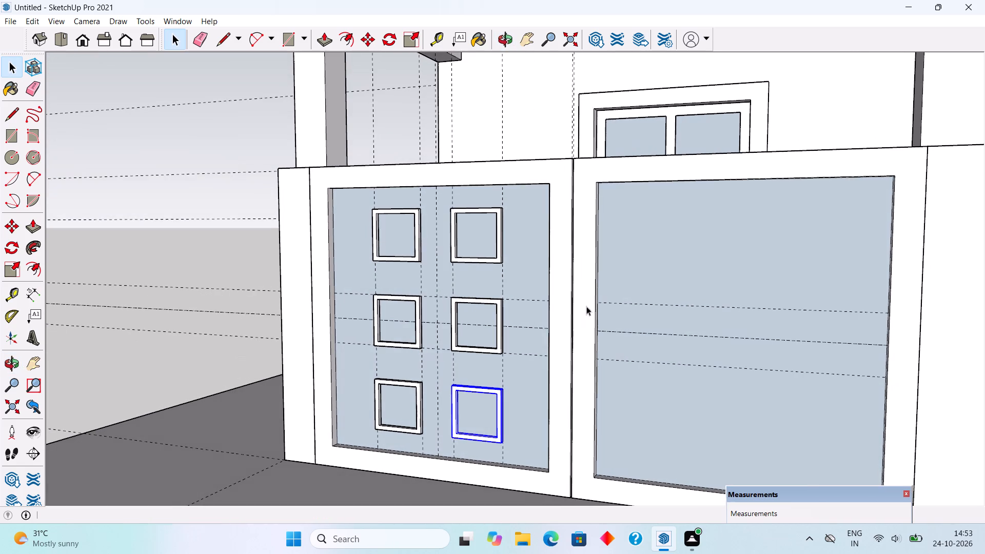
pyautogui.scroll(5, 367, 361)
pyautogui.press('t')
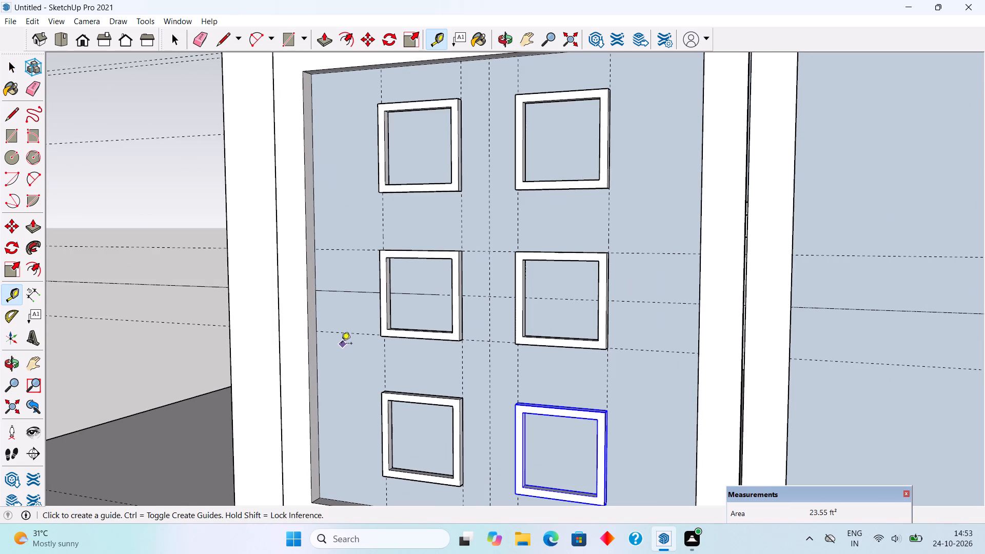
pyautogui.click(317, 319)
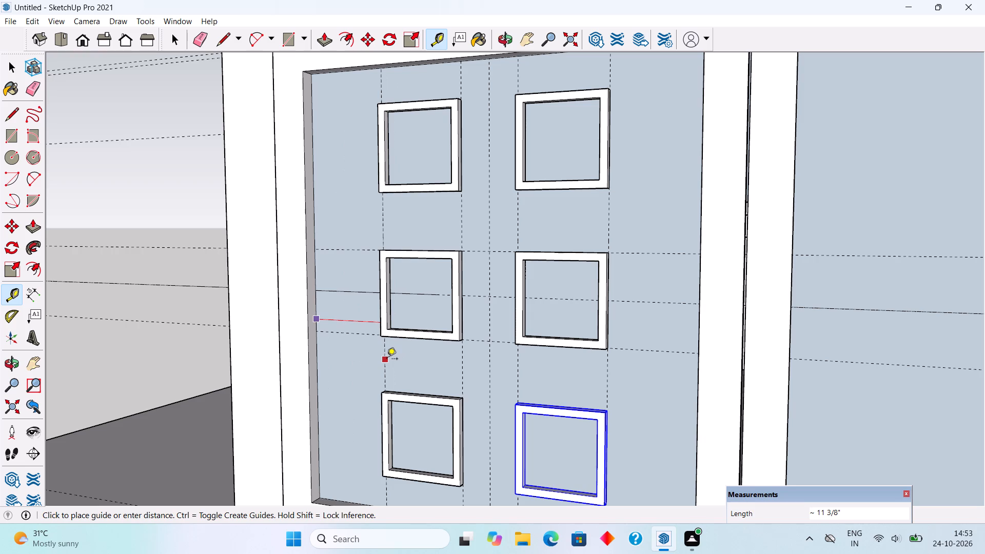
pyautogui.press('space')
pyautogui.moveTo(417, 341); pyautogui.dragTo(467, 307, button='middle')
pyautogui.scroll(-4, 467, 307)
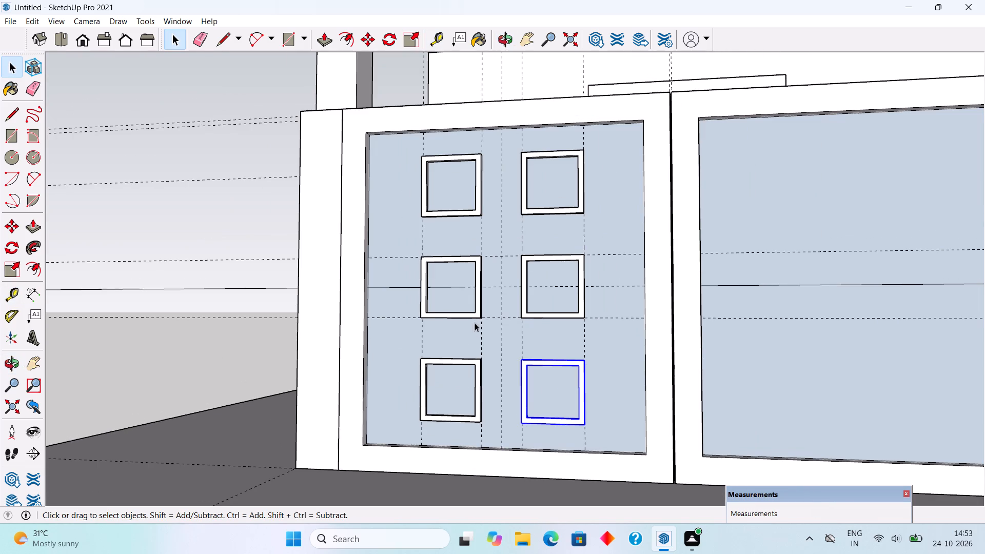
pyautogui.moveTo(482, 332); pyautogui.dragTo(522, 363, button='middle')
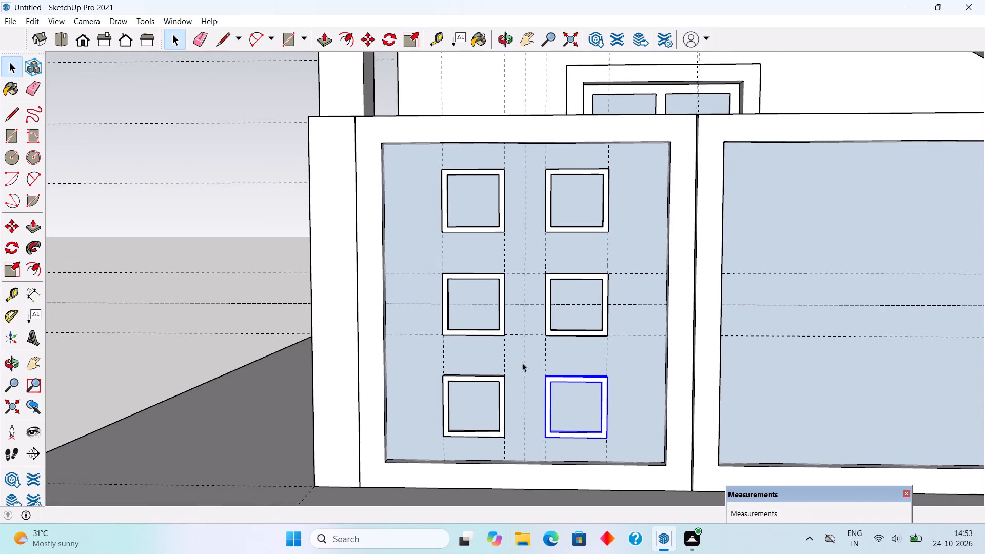
# Place a vertical guide through the centre of the right gate leaf's panel, at its bottom edge's midpoint.
pyautogui.scroll(-3, 445, 263)
pyautogui.scroll(4, 899, 299)
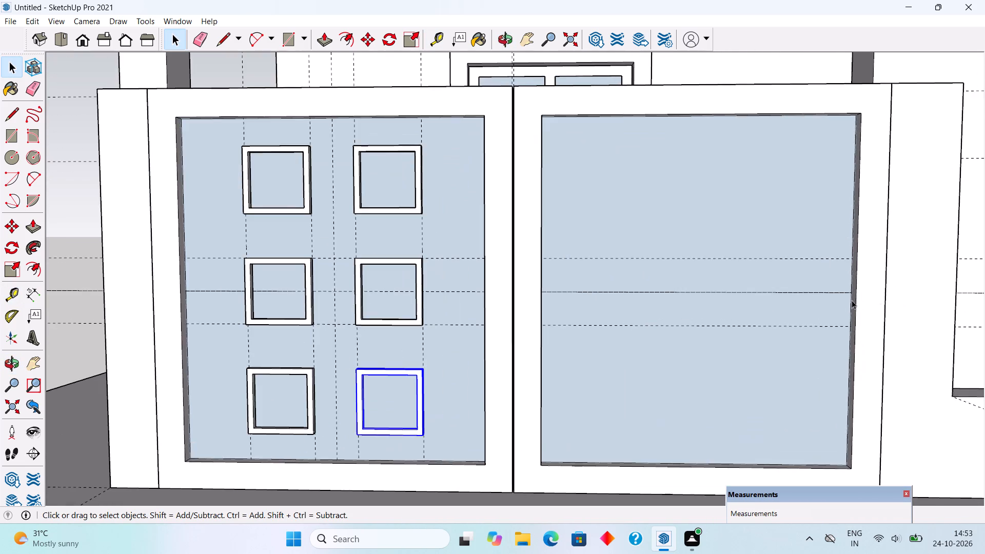
pyautogui.moveTo(793, 307); pyautogui.dragTo(643, 321, button='middle')
pyautogui.press('t')
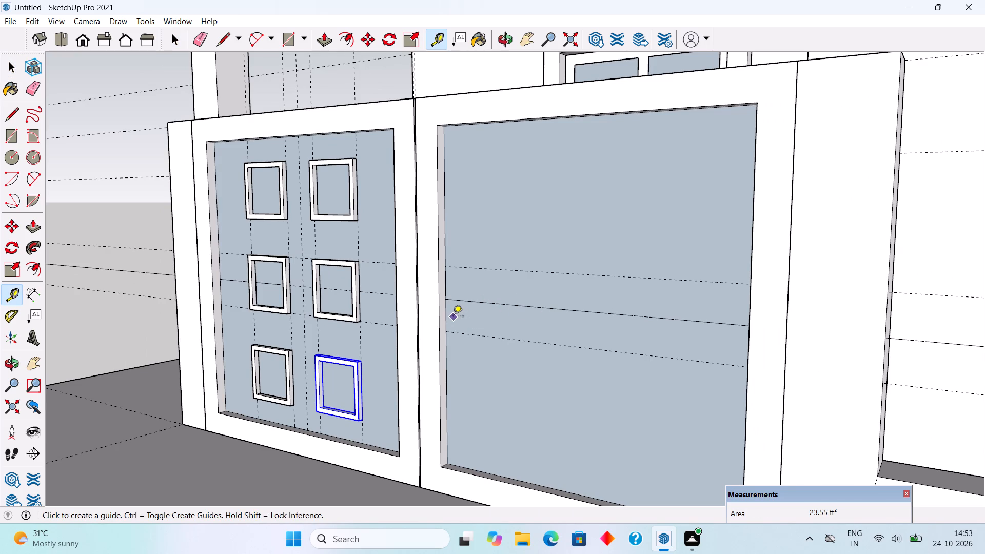
pyautogui.click(444, 307)
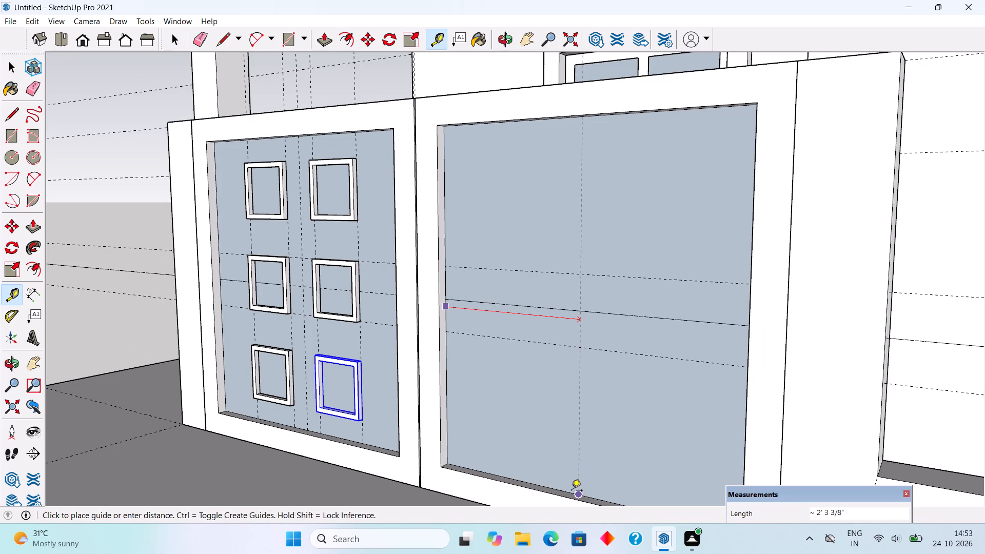
pyautogui.click(583, 495)
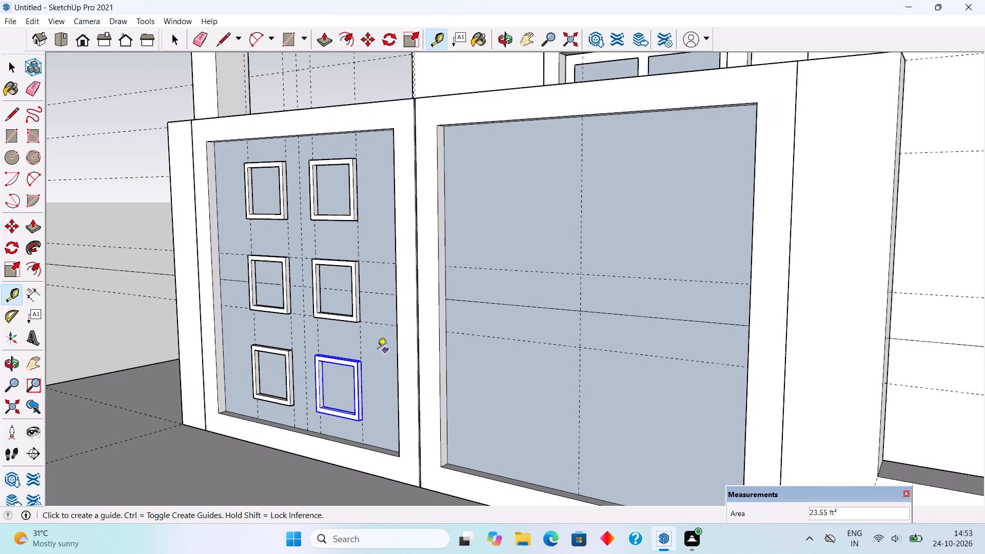
# Place a vertical guide 4" left of the right panel's centre guide, matching the left panel's guide spacing.
pyautogui.click(307, 332)
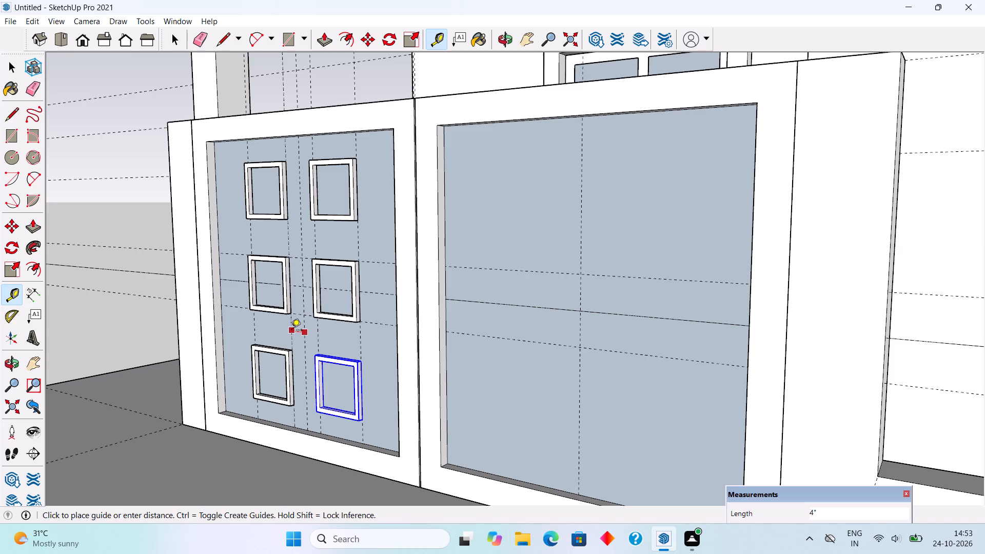
pyautogui.press('t')
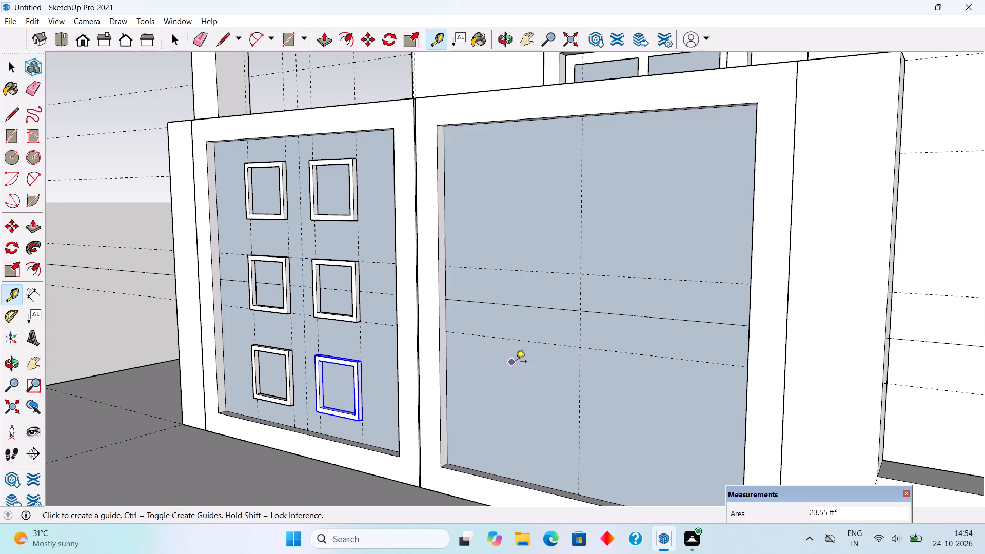
pyautogui.click(580, 364)
pyautogui.write('4"')
pyautogui.press('Return')
pyautogui.press('space')
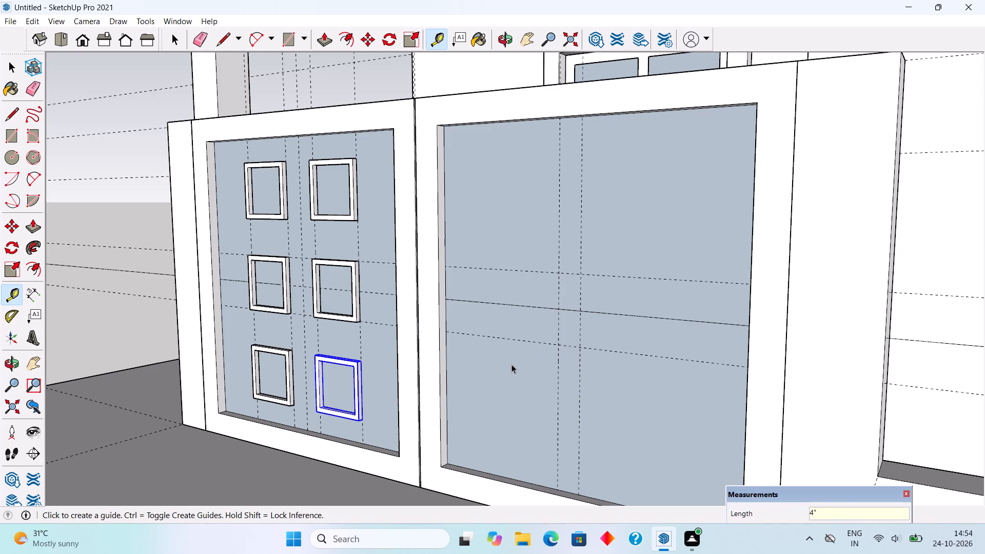
# Copy all six raised square frames about 5'4 11/16" horizontally onto the right gate panel, aligning them with its guide left of centre.
pyautogui.moveTo(577, 394); pyautogui.dragTo(659, 391, button='middle')
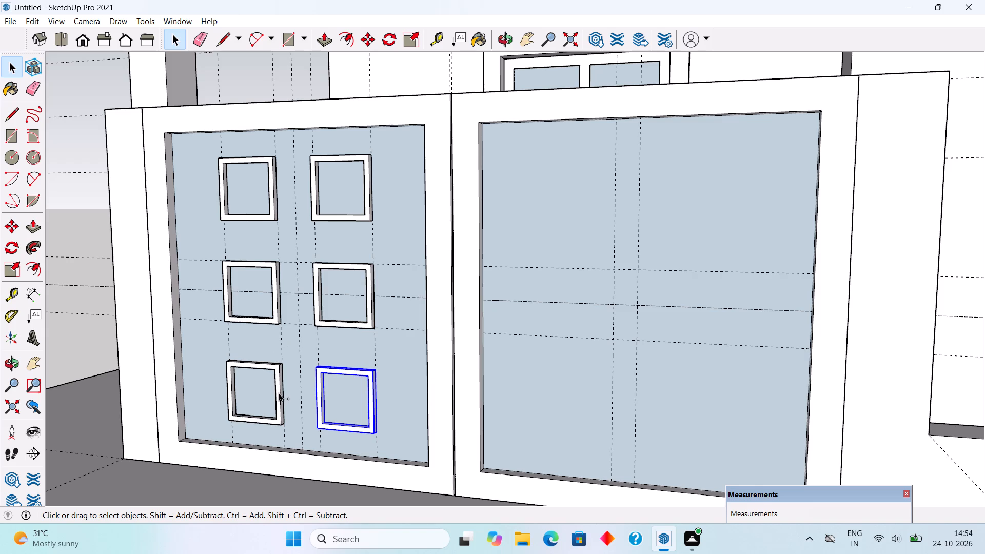
pyautogui.keyDown('ctrl'); pyautogui.click(281, 392); pyautogui.keyUp('ctrl')
pyautogui.keyDown('ctrl'); pyautogui.click(274, 319); pyautogui.keyUp('ctrl')
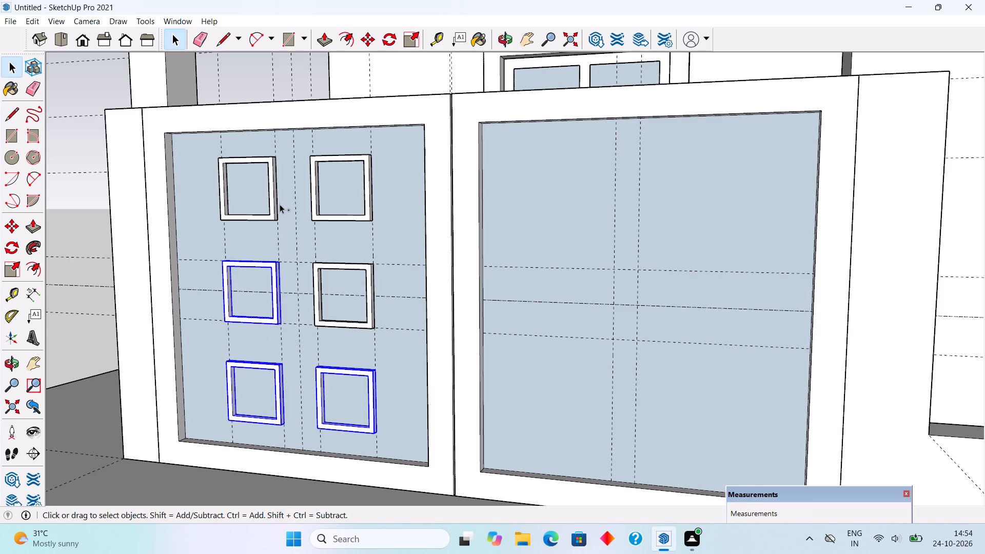
pyautogui.keyDown('ctrl'); pyautogui.click(275, 205); pyautogui.keyUp('ctrl')
pyautogui.keyDown('ctrl'); pyautogui.click(319, 219); pyautogui.keyUp('ctrl')
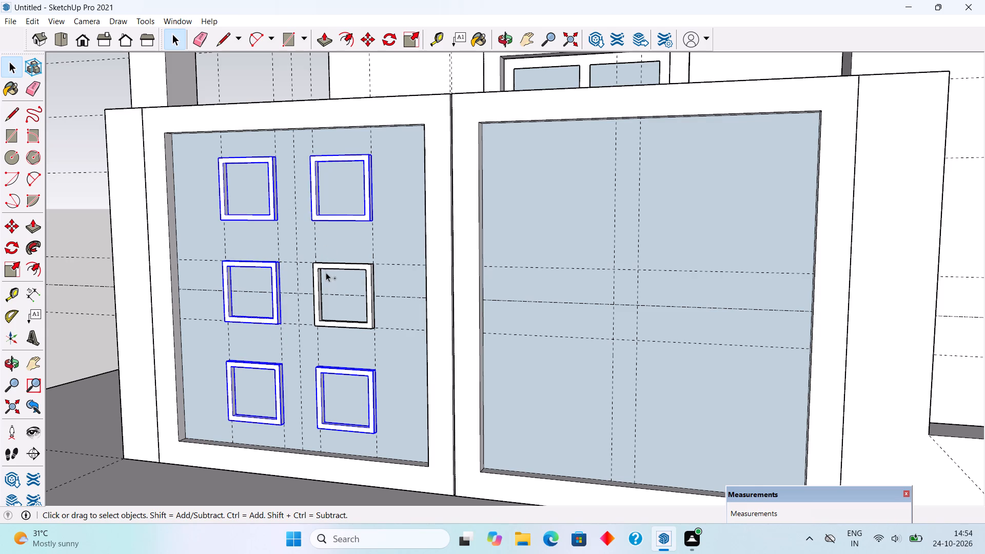
pyautogui.keyDown('ctrl'); pyautogui.click(324, 266); pyautogui.keyUp('ctrl')
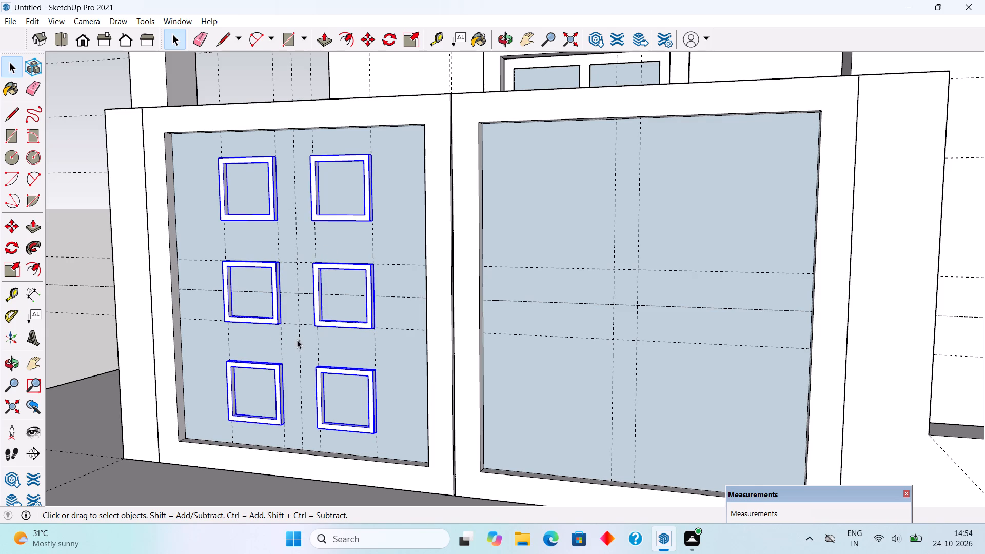
pyautogui.press('m')
pyautogui.click(283, 326)
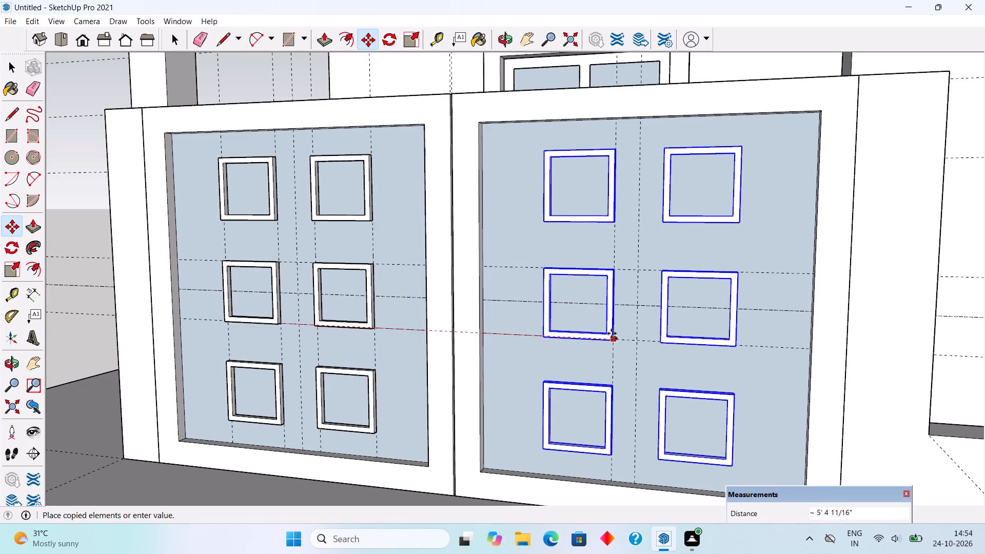
pyautogui.click(612, 333)
pyautogui.press('space')
pyautogui.scroll(-10, 612, 333)
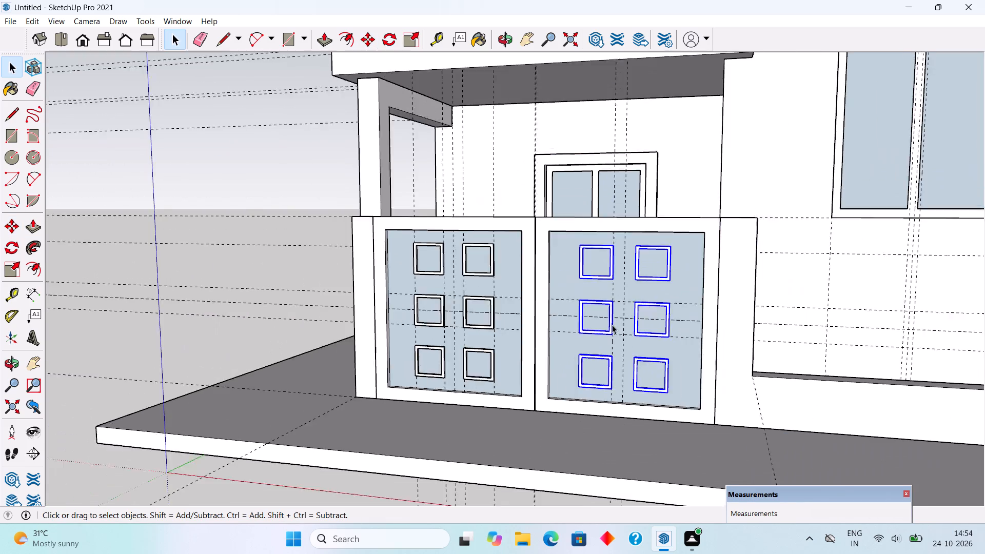
pyautogui.click(278, 205)
# Draw a rectangle about 6'8 1/2" by 1' on the wall below the tall window, starting at the gate's right pillar.
pyautogui.moveTo(417, 296); pyautogui.dragTo(510, 276, button='middle')
pyautogui.scroll(-6, 510, 276)
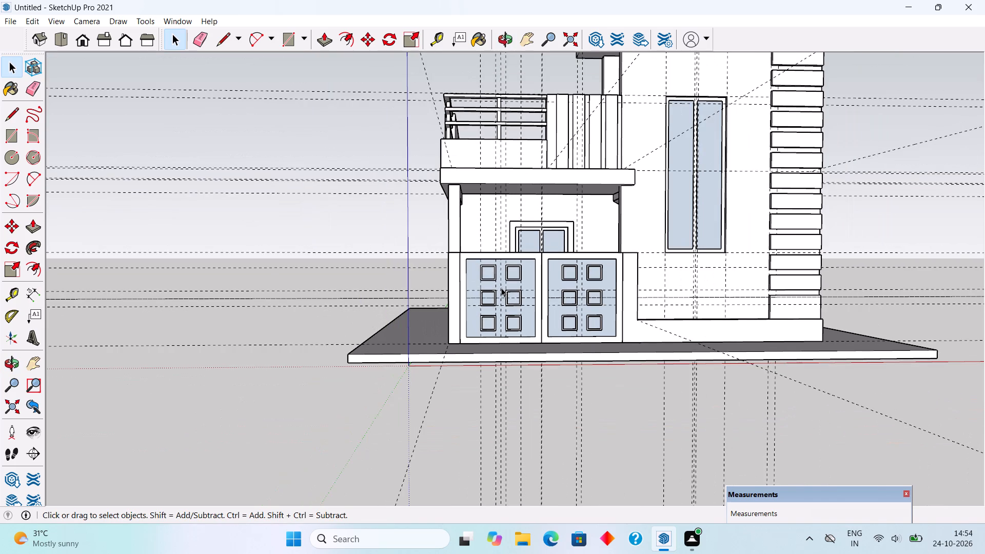
pyautogui.scroll(3, 755, 223)
pyautogui.moveTo(750, 265); pyautogui.dragTo(608, 288, button='middle')
pyautogui.scroll(1, 611, 288)
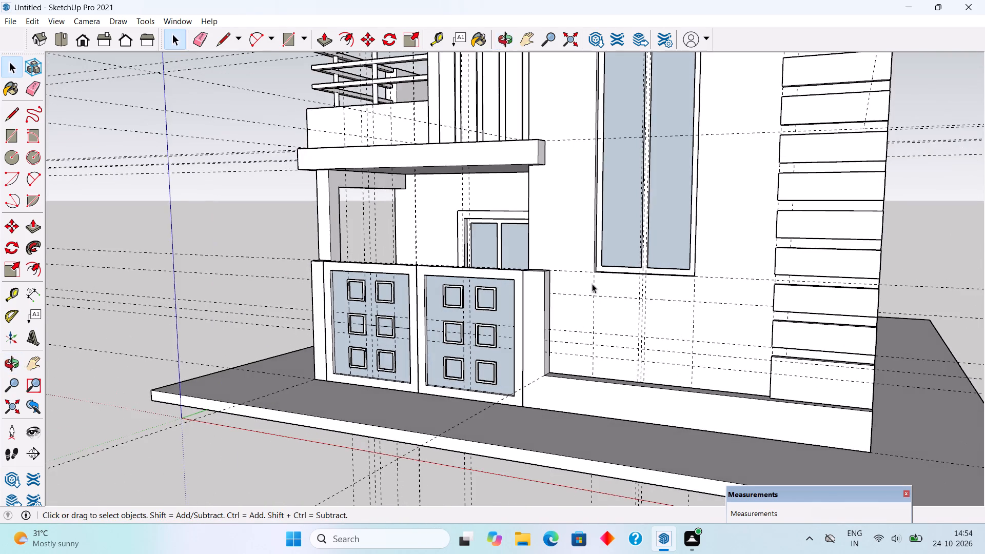
pyautogui.scroll(1, 567, 283)
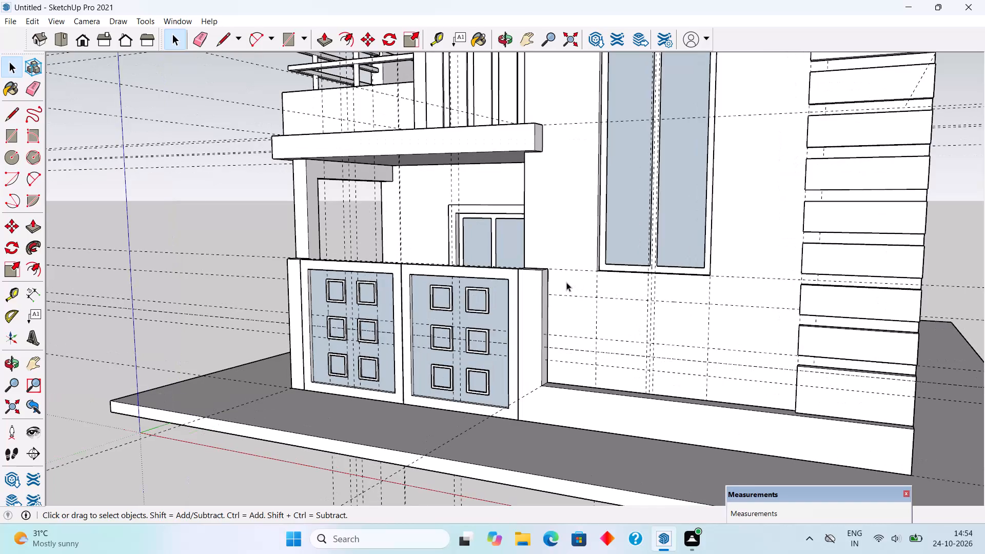
pyautogui.press('r')
pyautogui.scroll(3, 560, 280)
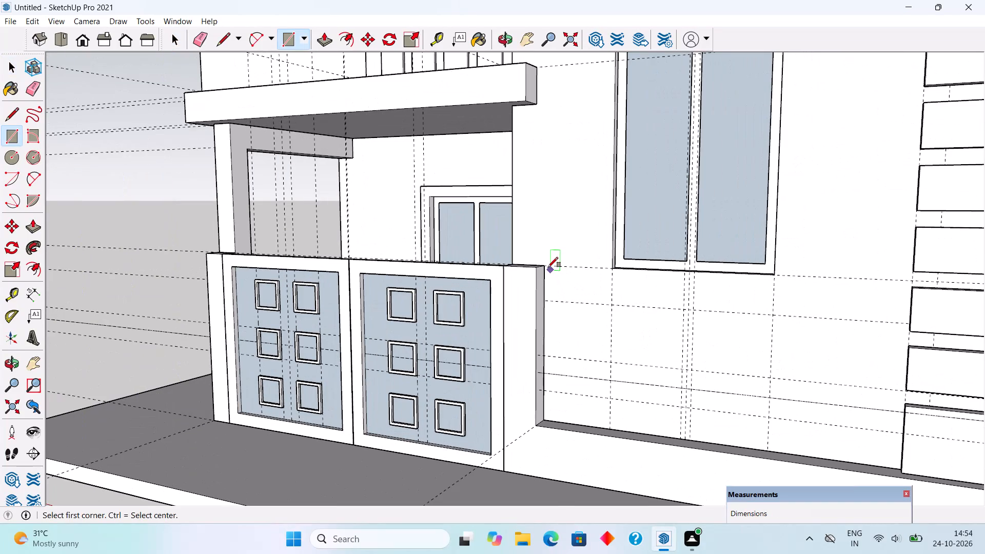
pyautogui.click(546, 265)
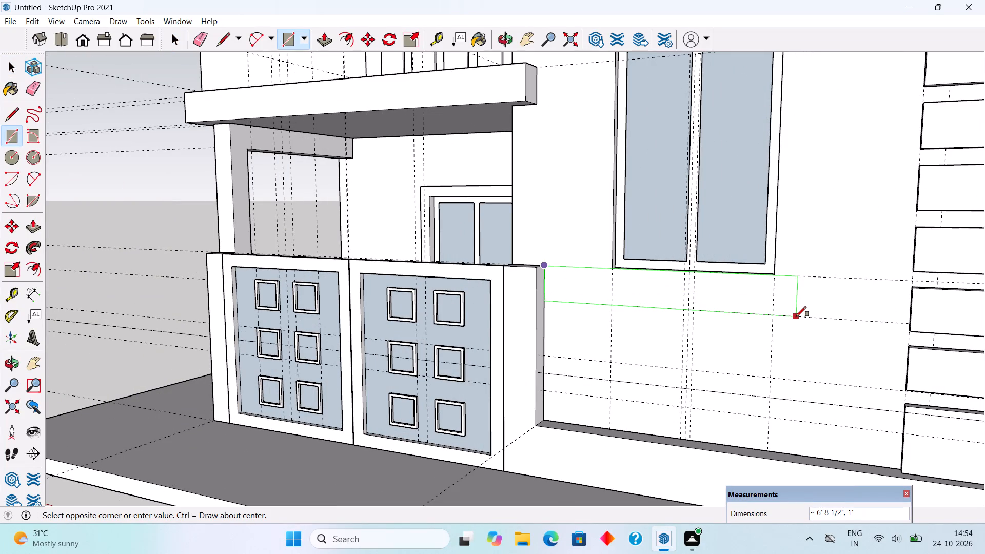
pyautogui.click(796, 316)
# Extrude the rectangle below the tall window outward 3" and make the resulting band a group.
pyautogui.press('p')
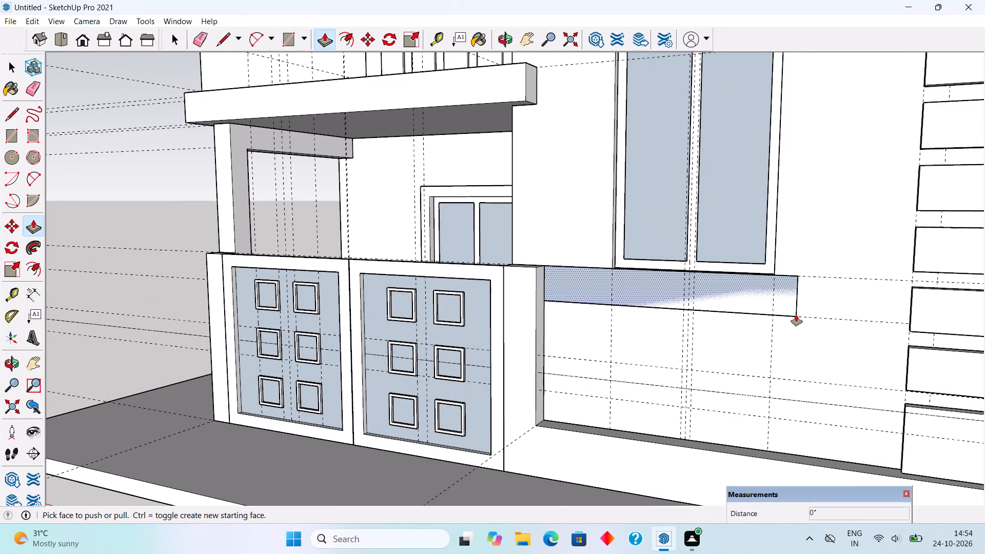
pyautogui.click(773, 298)
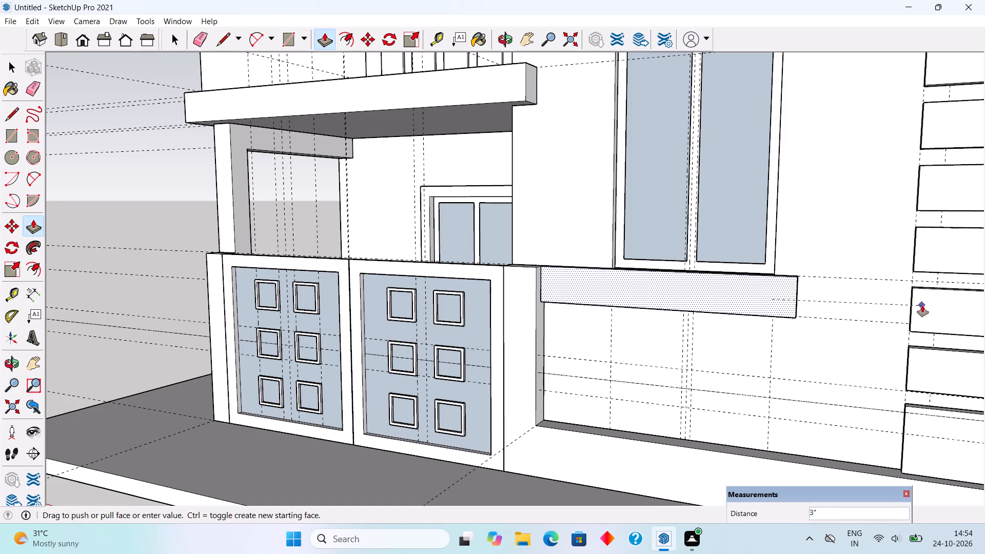
pyautogui.click(923, 305)
pyautogui.press('space')
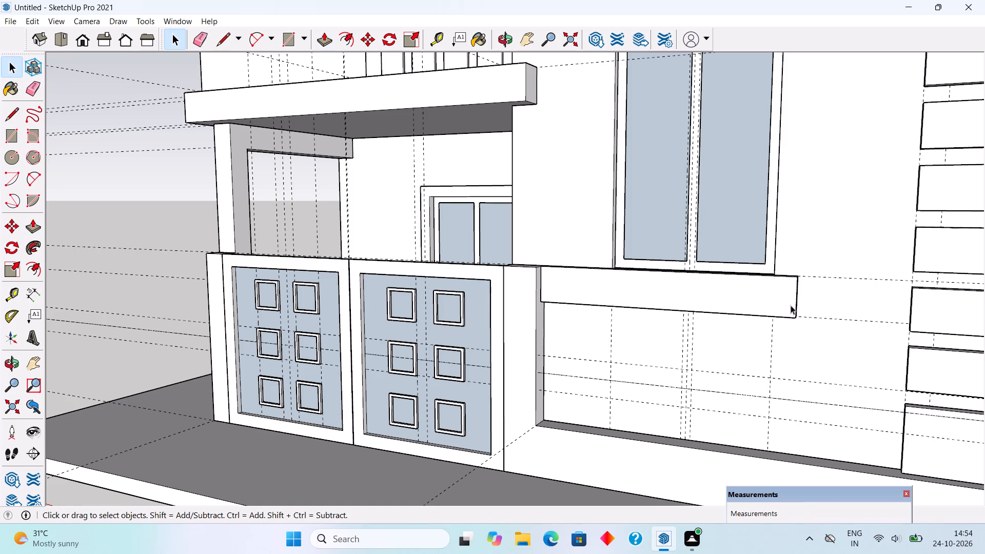
pyautogui.tripleClick(790, 305)
pyautogui.rightClick(790, 304)
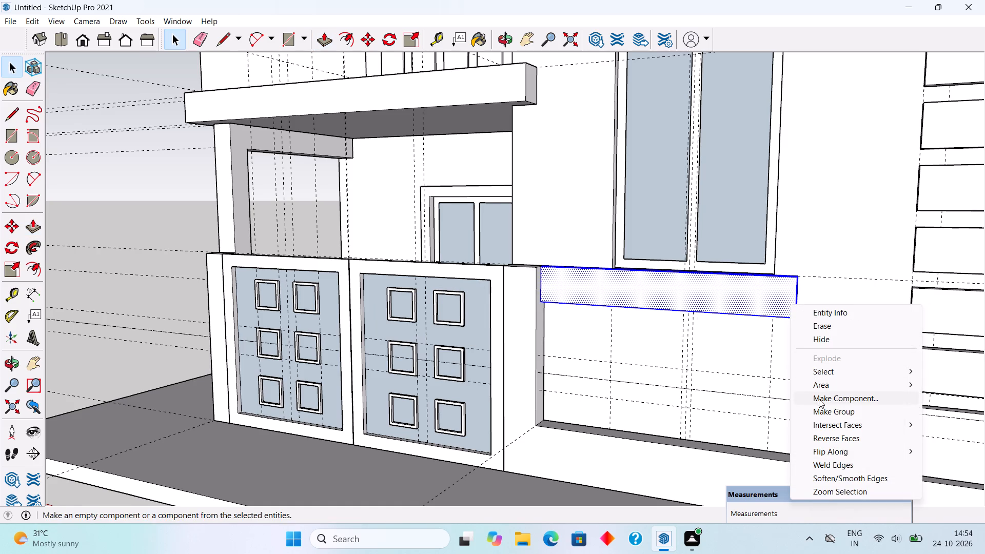
pyautogui.click(822, 413)
# Examine the new band below the tall window from the side and front of the house.
pyautogui.moveTo(737, 340); pyautogui.dragTo(542, 350, button='middle')
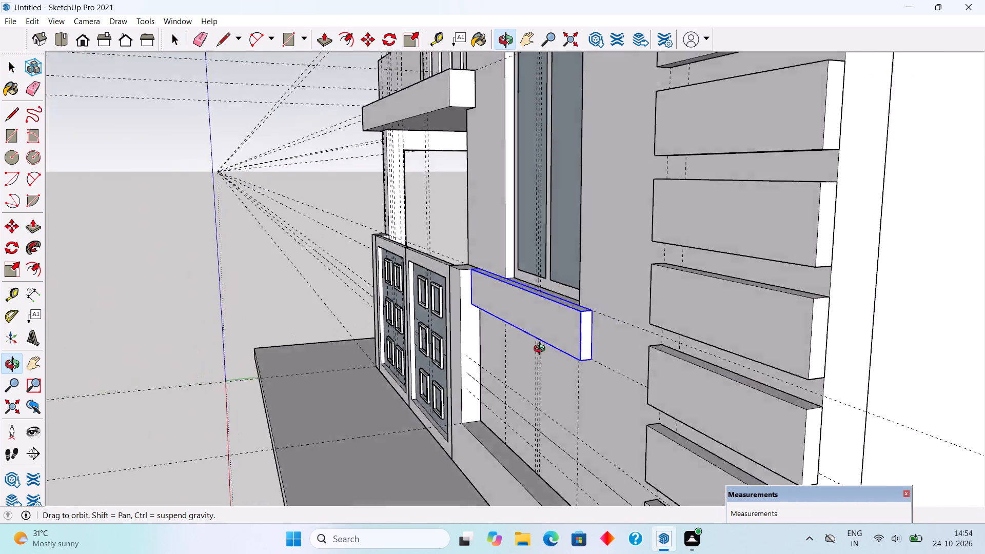
pyautogui.moveTo(542, 350); pyautogui.dragTo(748, 347, button='middle')
pyautogui.scroll(-4, 765, 358)
pyautogui.scroll(-2, 587, 299)
pyautogui.scroll(1, 586, 299)
pyautogui.scroll(-6, 586, 299)
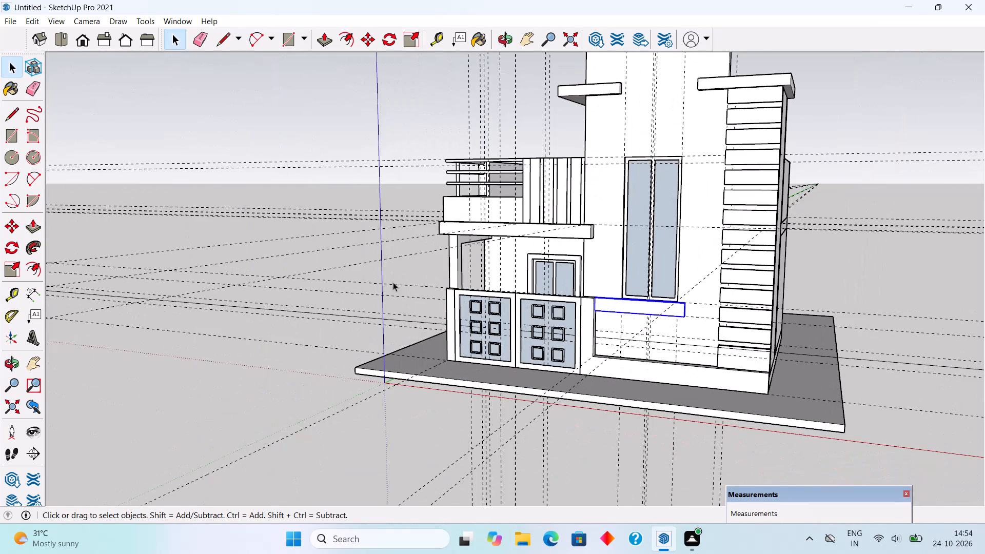
pyautogui.click(404, 271)
pyautogui.moveTo(617, 366); pyautogui.dragTo(730, 354, button='middle')
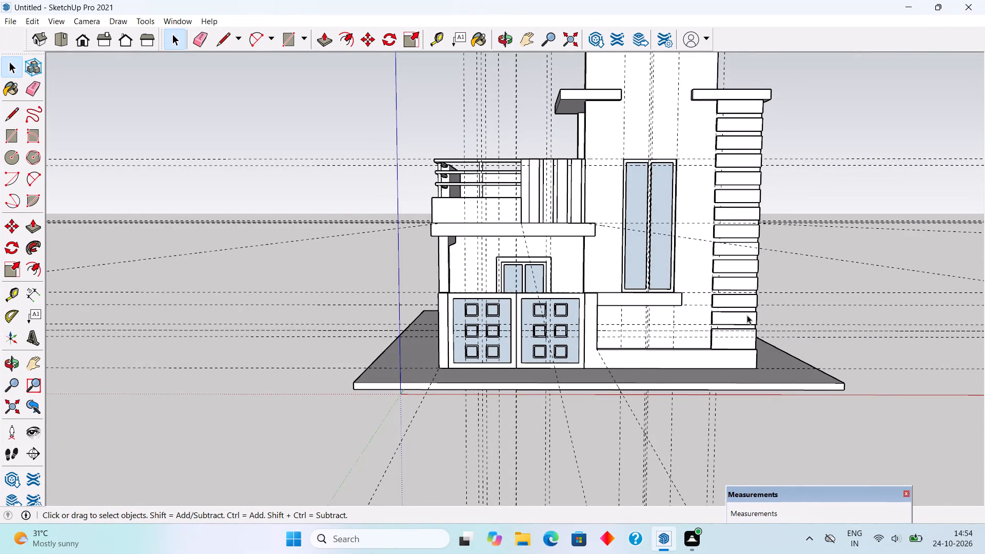
# Extend the free end of the grouped band below the tall window by 8" toward the brick-strip column.
pyautogui.moveTo(727, 296); pyautogui.dragTo(593, 292, button='middle')
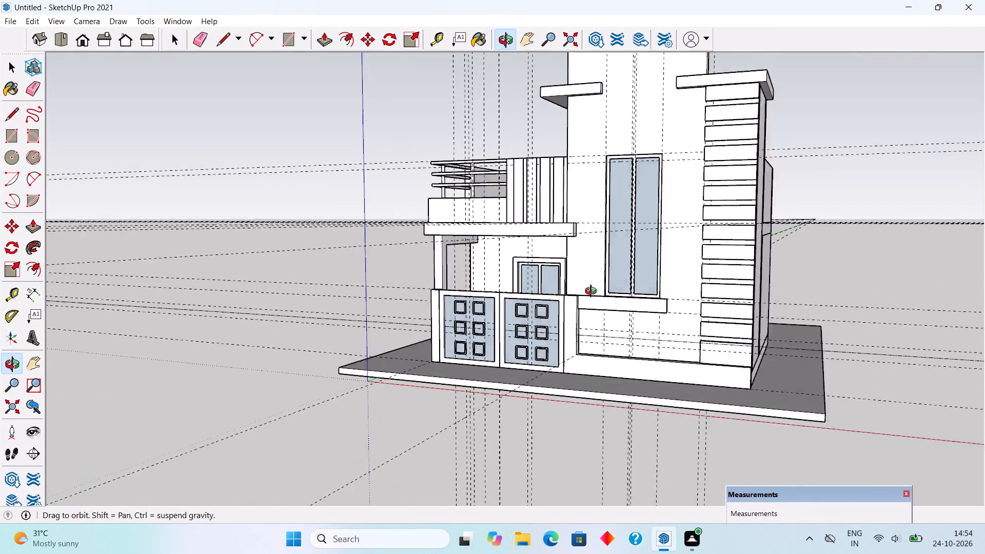
pyautogui.moveTo(593, 292); pyautogui.dragTo(482, 288, button='middle')
pyautogui.scroll(6, 585, 306)
pyautogui.tripleClick(600, 309)
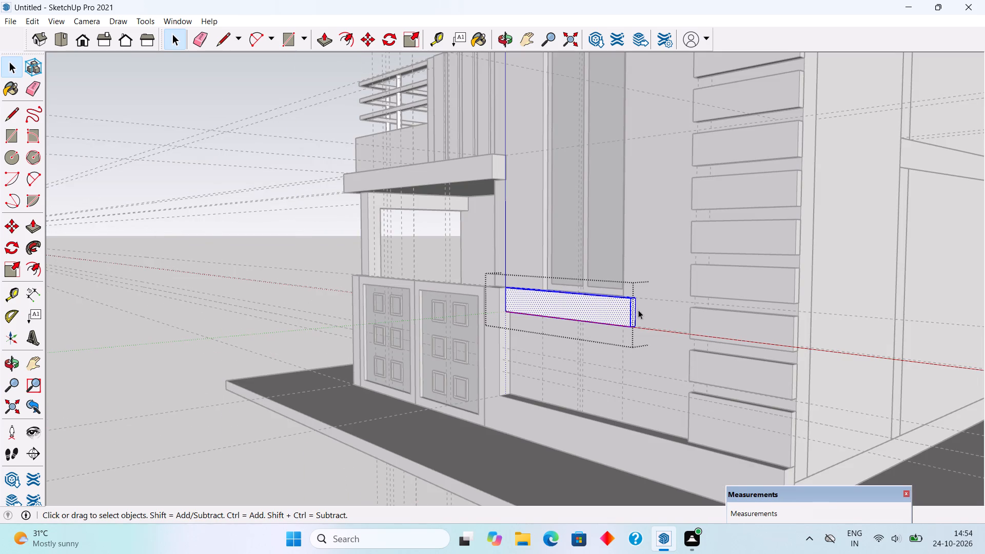
pyautogui.press('p')
pyautogui.scroll(3, 639, 305)
pyautogui.click(631, 309)
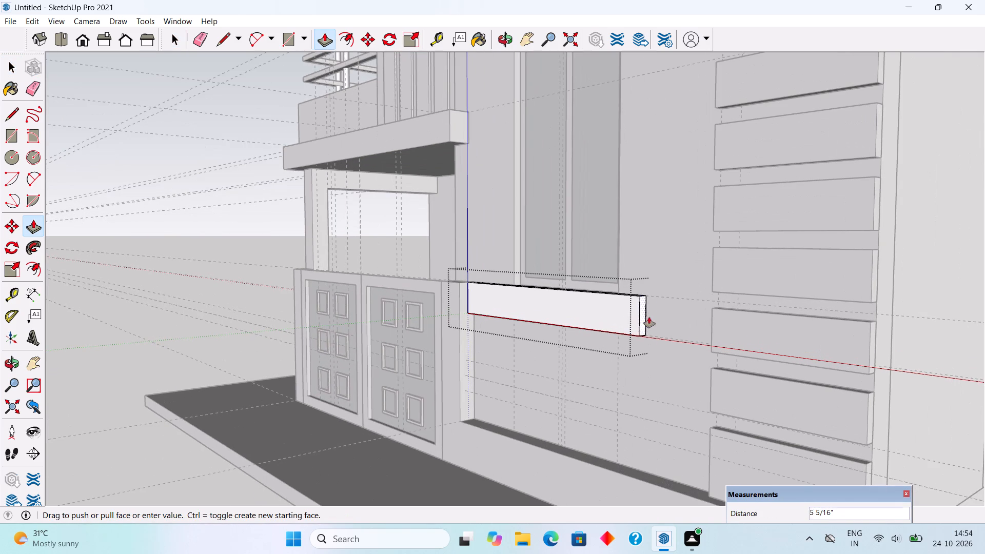
pyautogui.write('8"')
pyautogui.press('Return')
pyautogui.press('space')
pyautogui.scroll(-5, 638, 304)
pyautogui.click(316, 230)
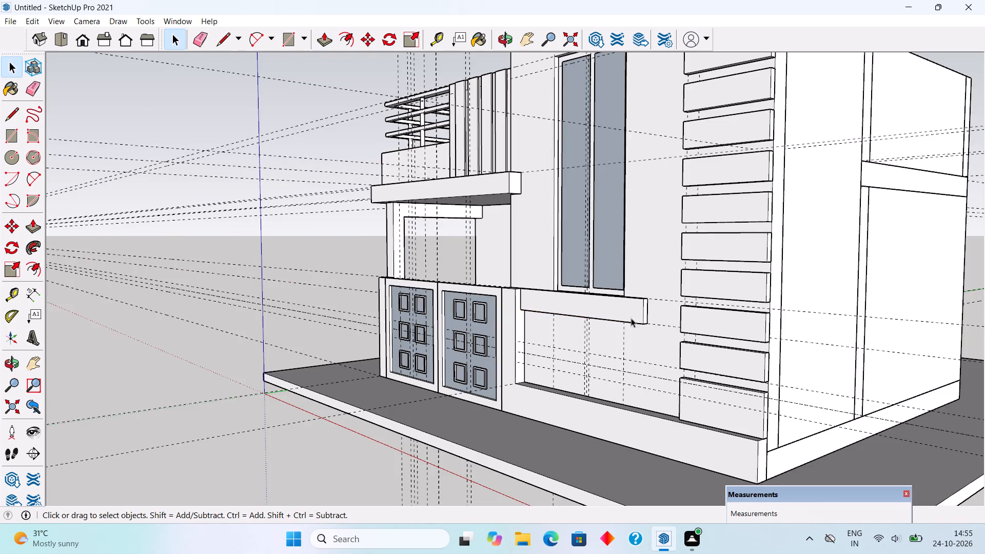
# Delete all guides from the model.
pyautogui.moveTo(675, 321); pyautogui.dragTo(877, 327, button='middle')
pyautogui.scroll(-6, 652, 220)
pyautogui.moveTo(633, 319); pyautogui.dragTo(707, 340, button='middle')
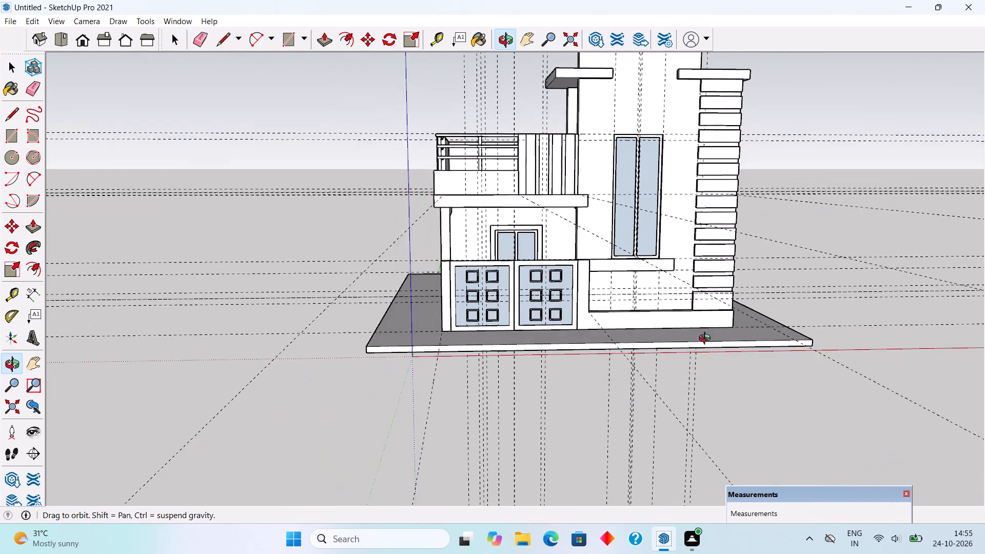
pyautogui.moveTo(707, 340); pyautogui.dragTo(722, 335, button='middle')
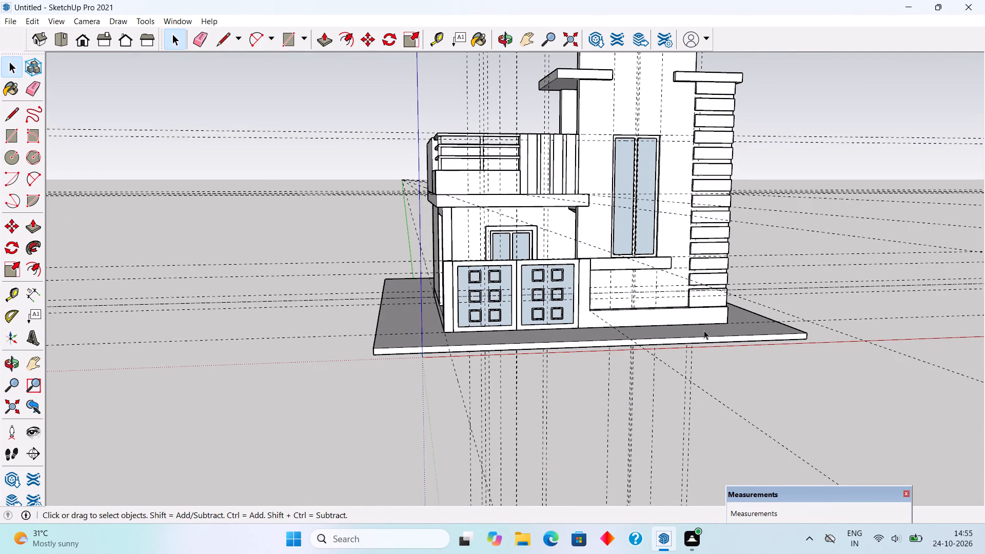
pyautogui.moveTo(620, 251); pyautogui.dragTo(539, 161, button='middle')
pyautogui.scroll(9, 518, 179)
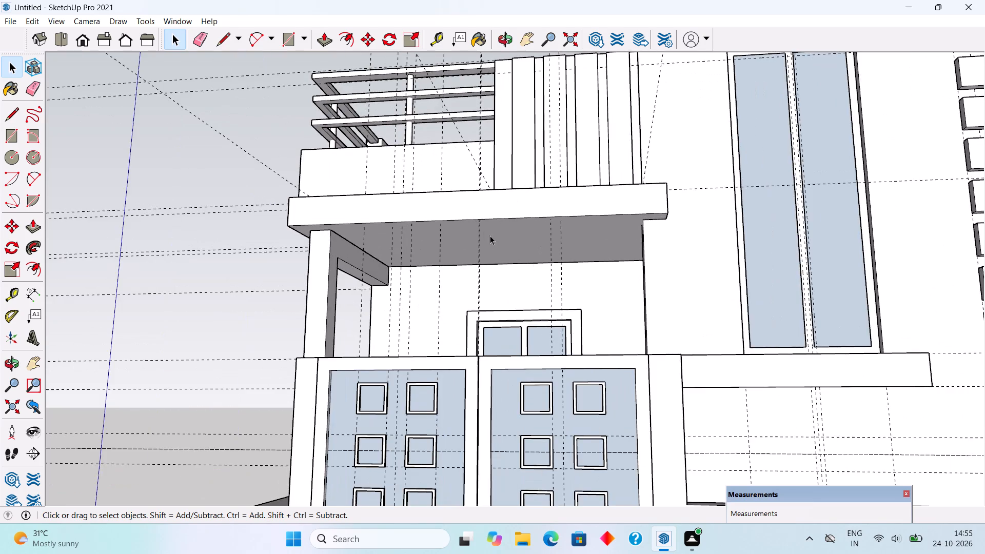
pyautogui.moveTo(482, 229); pyautogui.dragTo(449, 138, button='middle')
pyautogui.scroll(6, 447, 220)
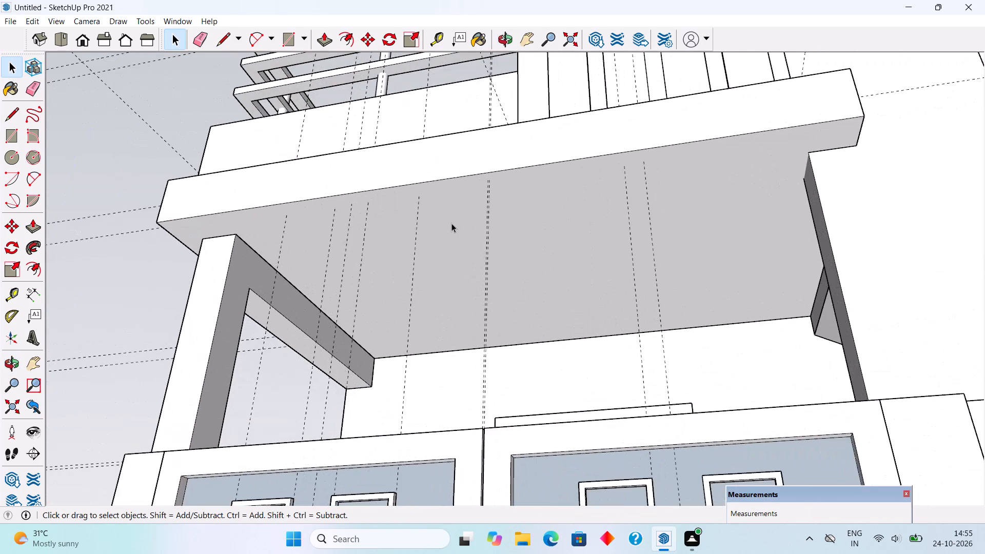
pyautogui.moveTo(452, 216); pyautogui.dragTo(483, 194, button='middle')
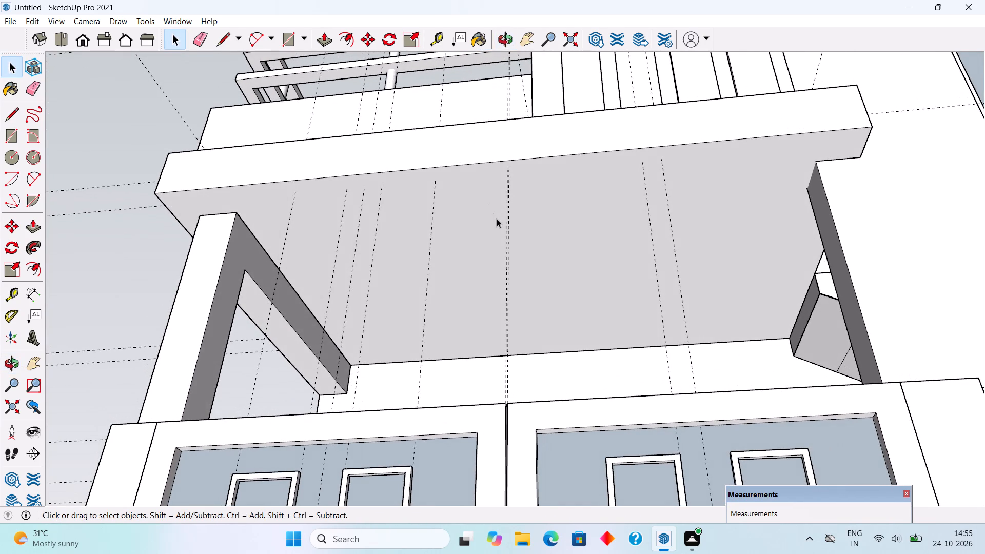
pyautogui.click(30, 21)
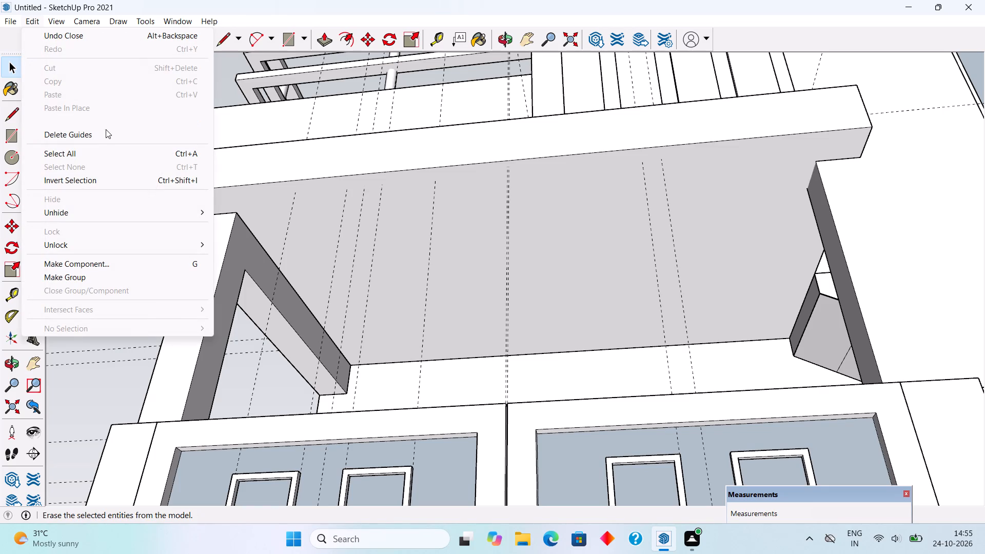
pyautogui.click(120, 139)
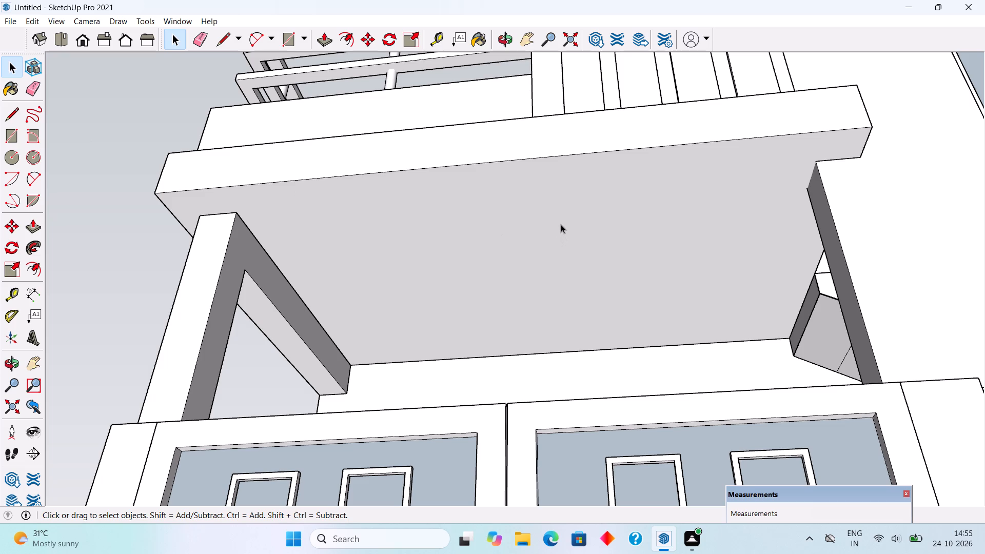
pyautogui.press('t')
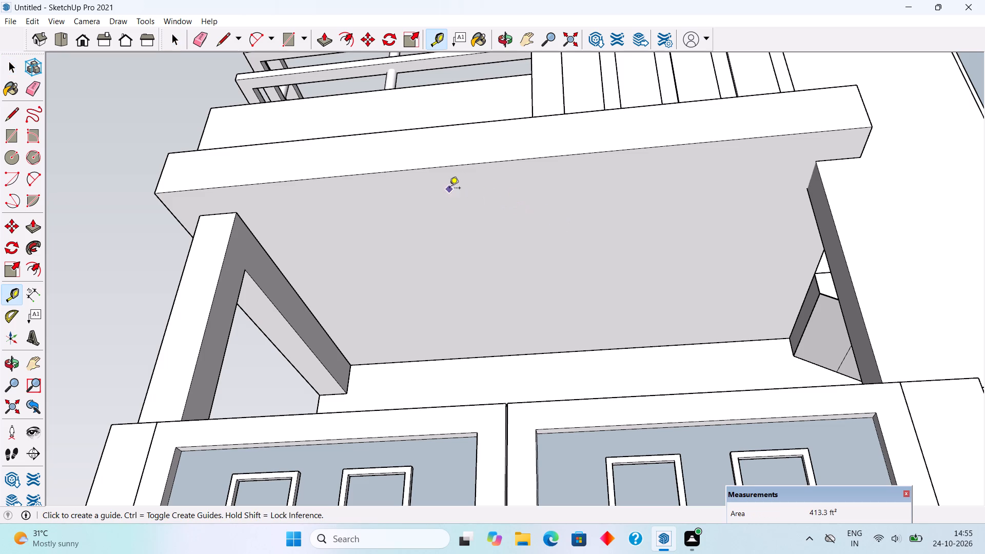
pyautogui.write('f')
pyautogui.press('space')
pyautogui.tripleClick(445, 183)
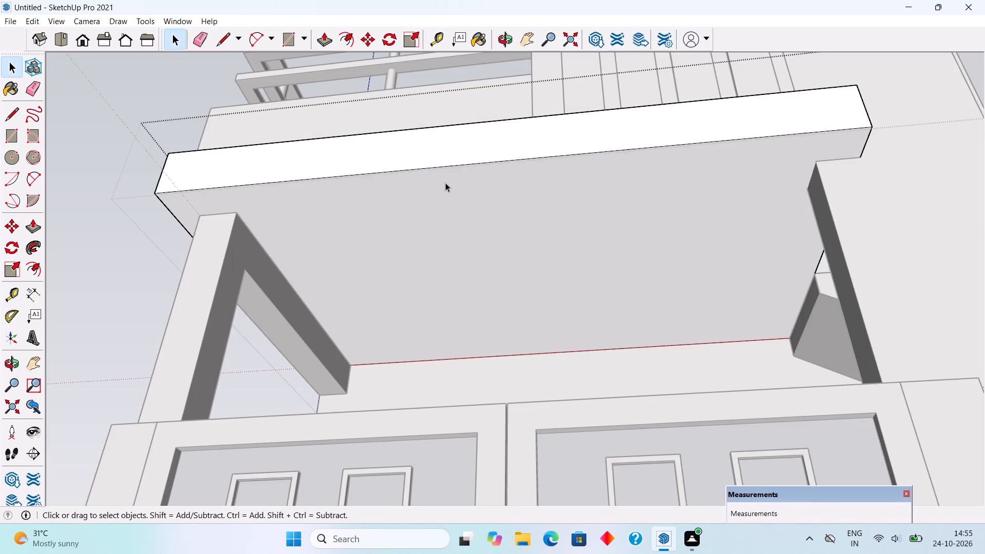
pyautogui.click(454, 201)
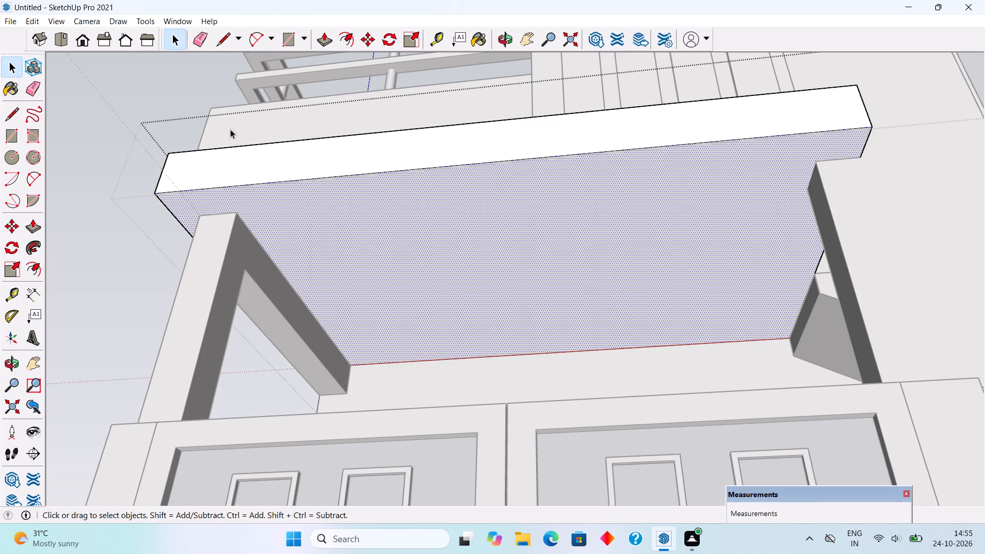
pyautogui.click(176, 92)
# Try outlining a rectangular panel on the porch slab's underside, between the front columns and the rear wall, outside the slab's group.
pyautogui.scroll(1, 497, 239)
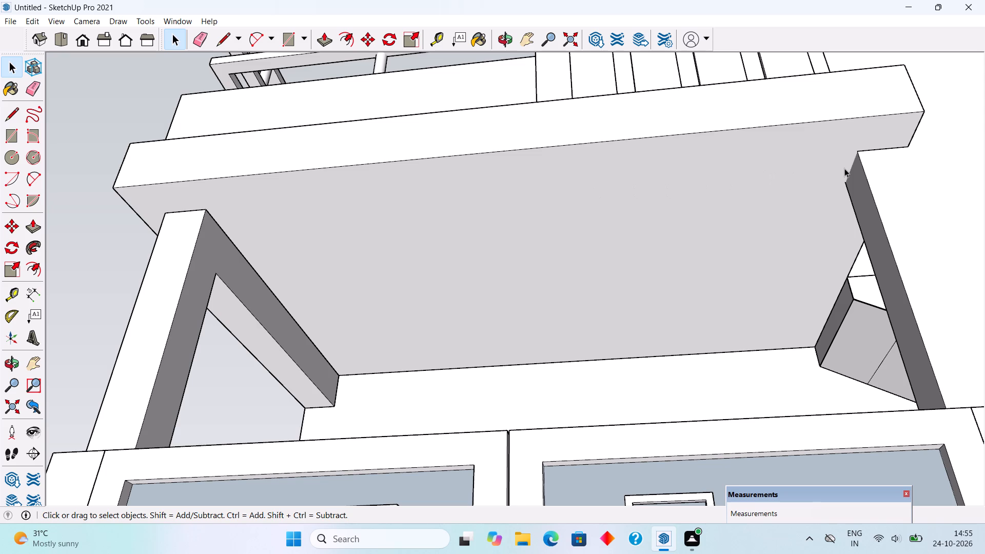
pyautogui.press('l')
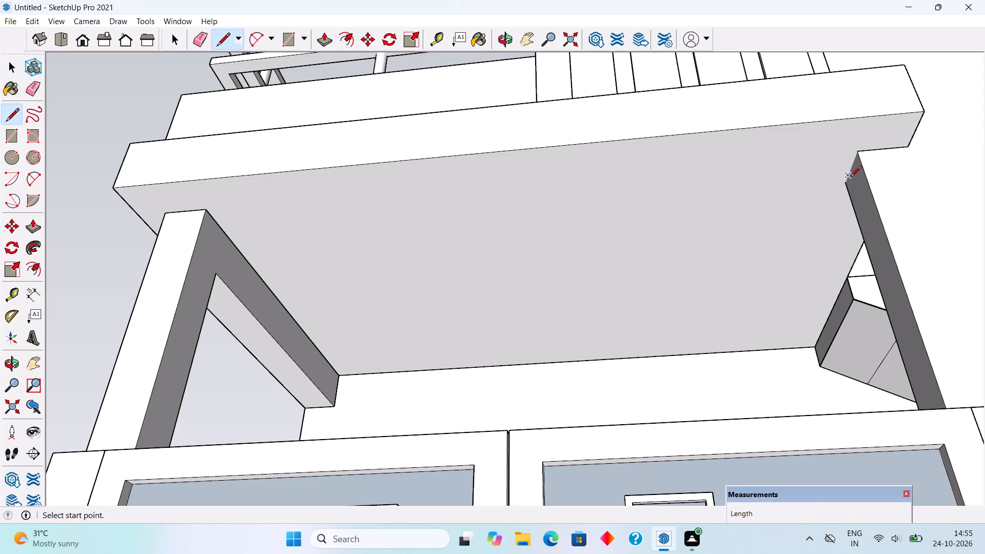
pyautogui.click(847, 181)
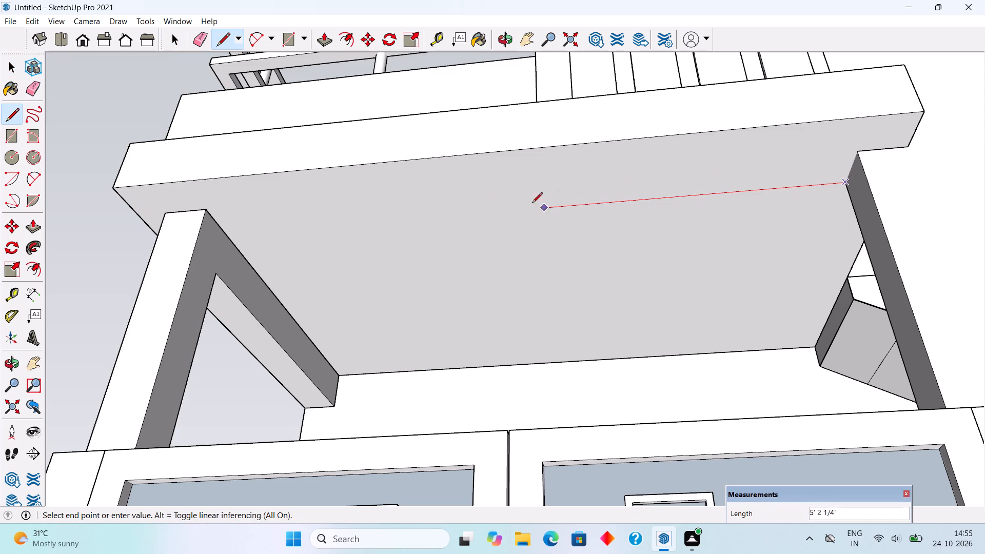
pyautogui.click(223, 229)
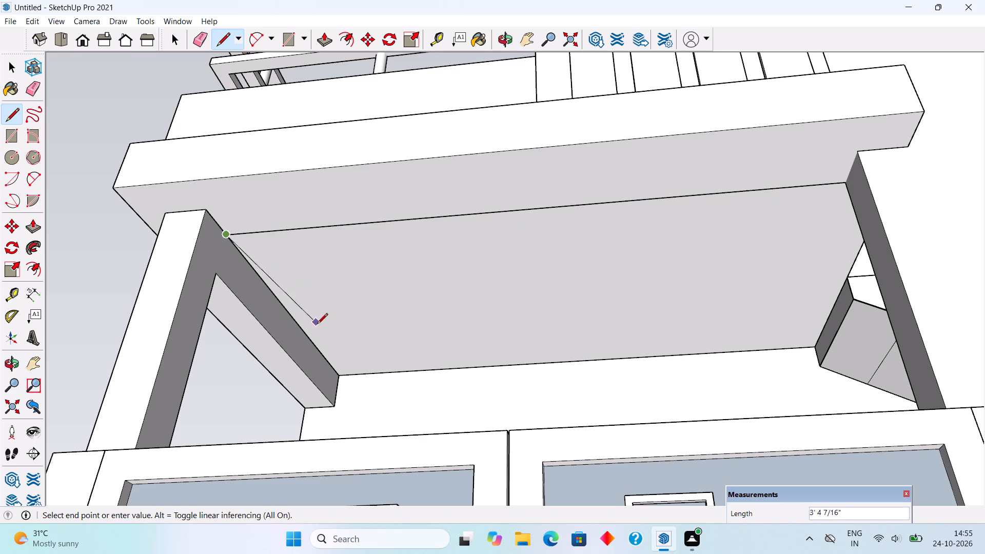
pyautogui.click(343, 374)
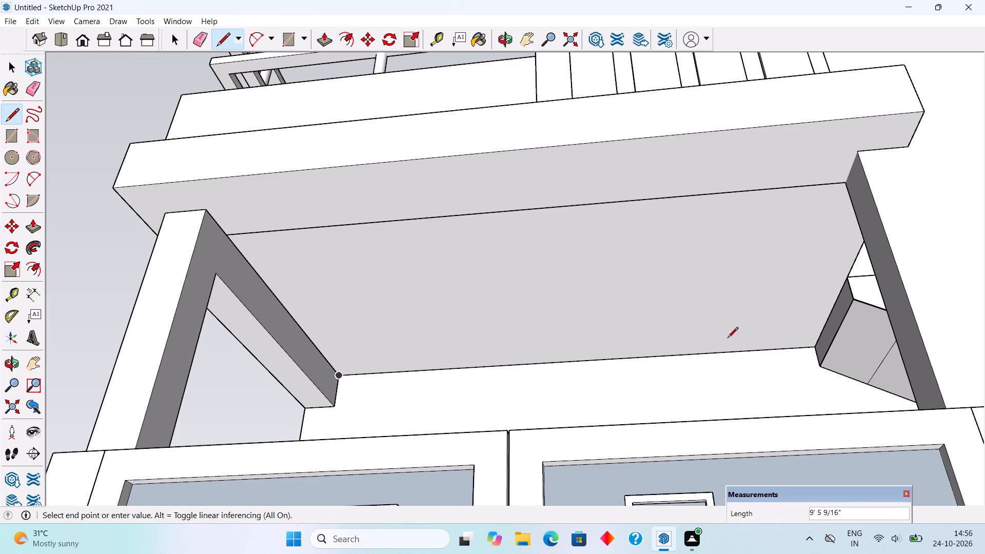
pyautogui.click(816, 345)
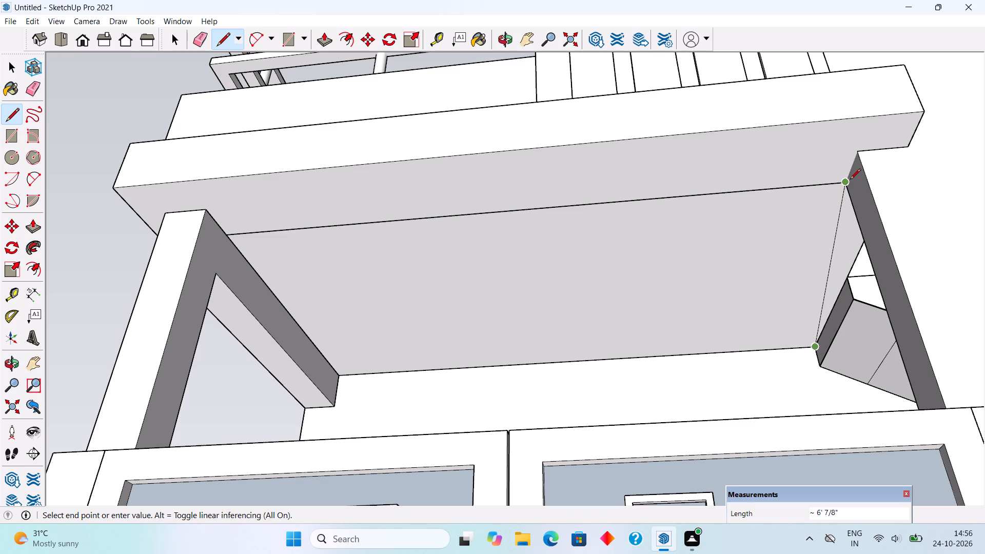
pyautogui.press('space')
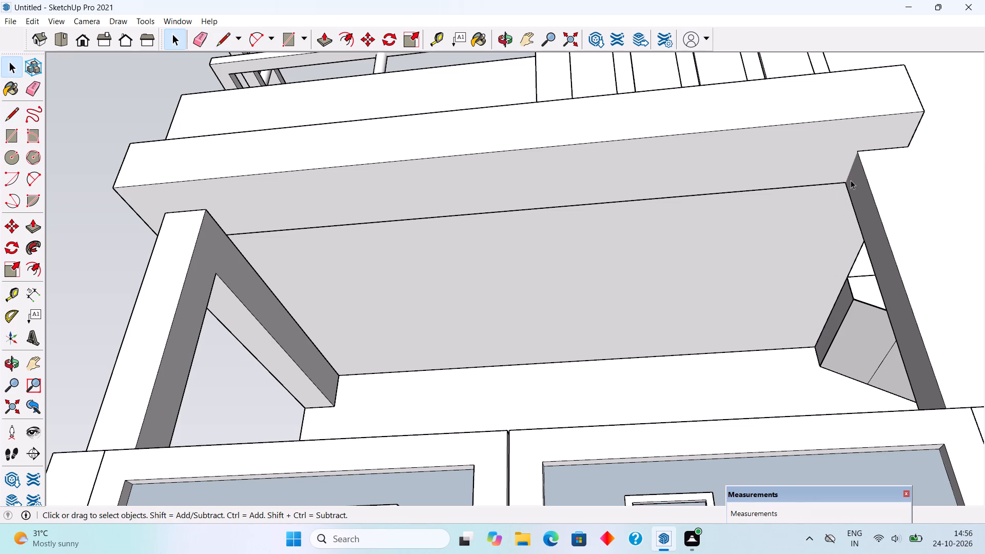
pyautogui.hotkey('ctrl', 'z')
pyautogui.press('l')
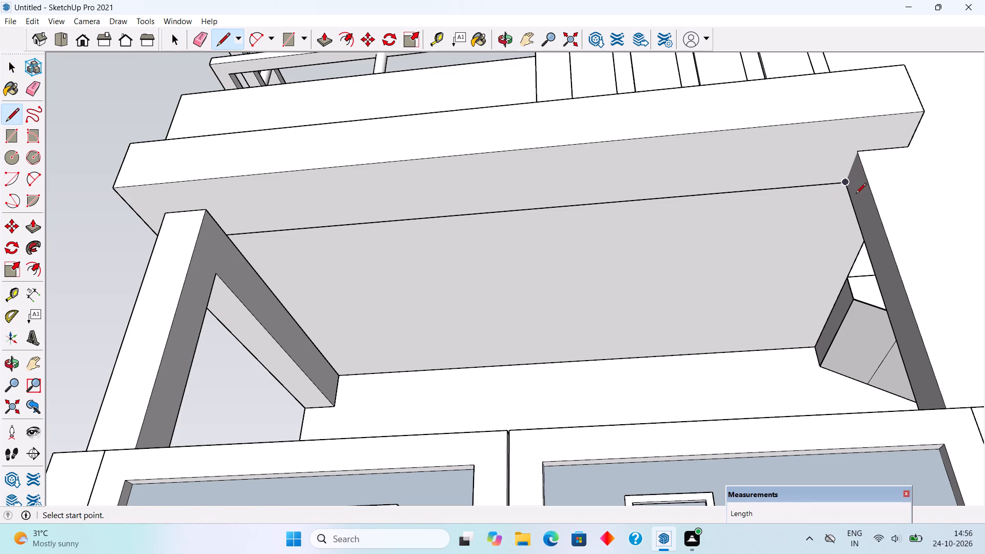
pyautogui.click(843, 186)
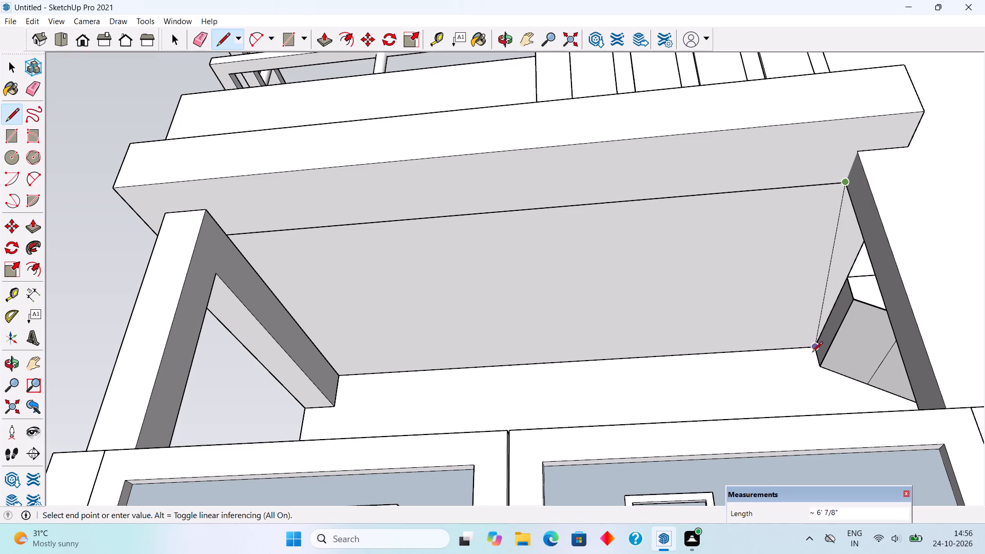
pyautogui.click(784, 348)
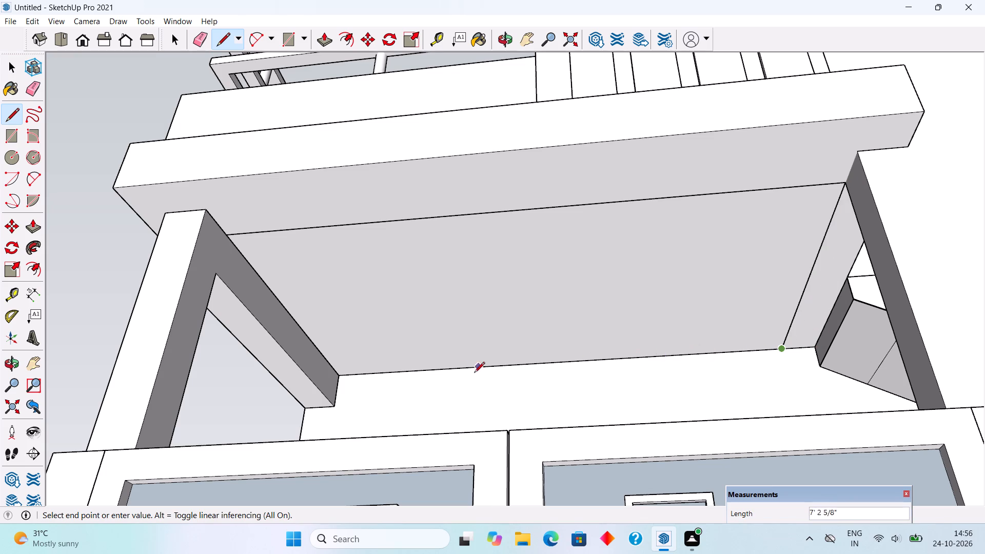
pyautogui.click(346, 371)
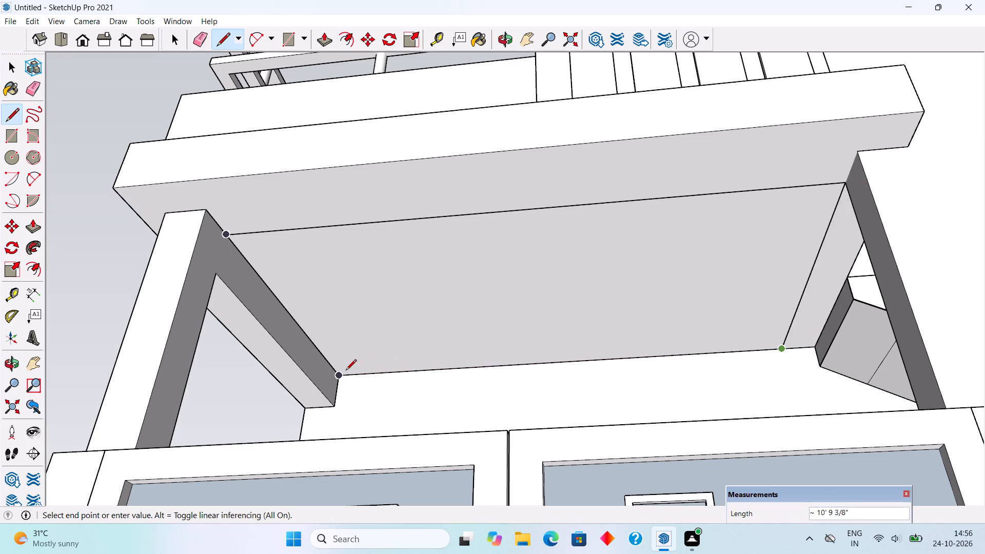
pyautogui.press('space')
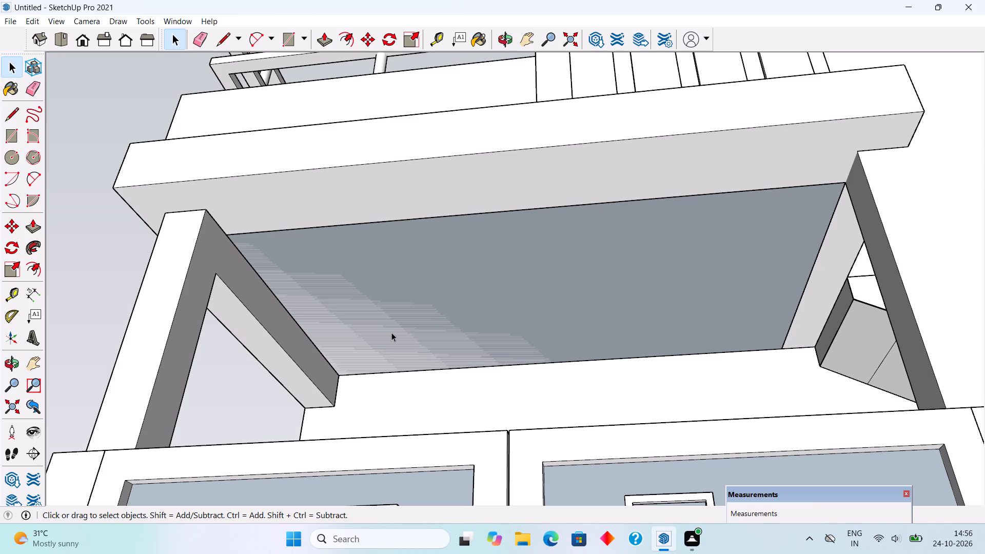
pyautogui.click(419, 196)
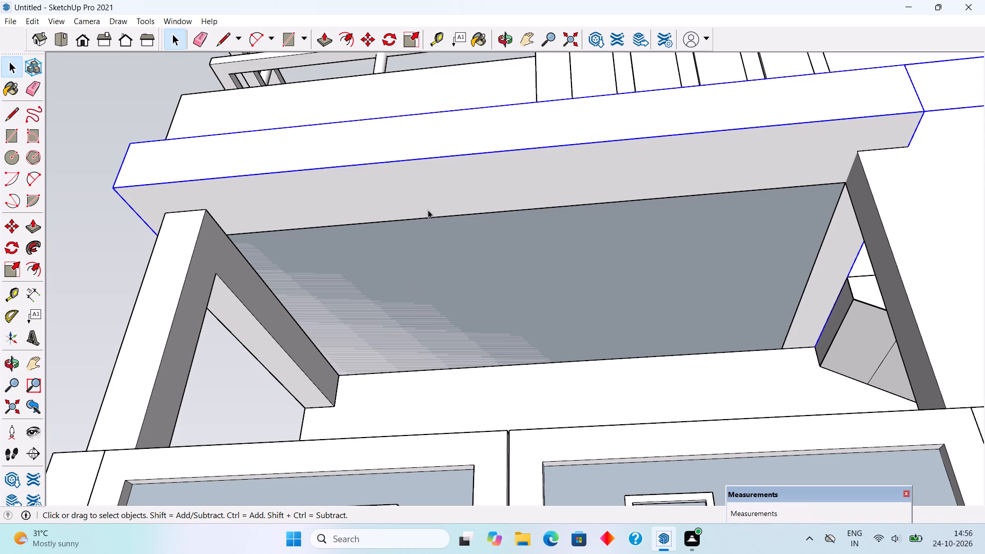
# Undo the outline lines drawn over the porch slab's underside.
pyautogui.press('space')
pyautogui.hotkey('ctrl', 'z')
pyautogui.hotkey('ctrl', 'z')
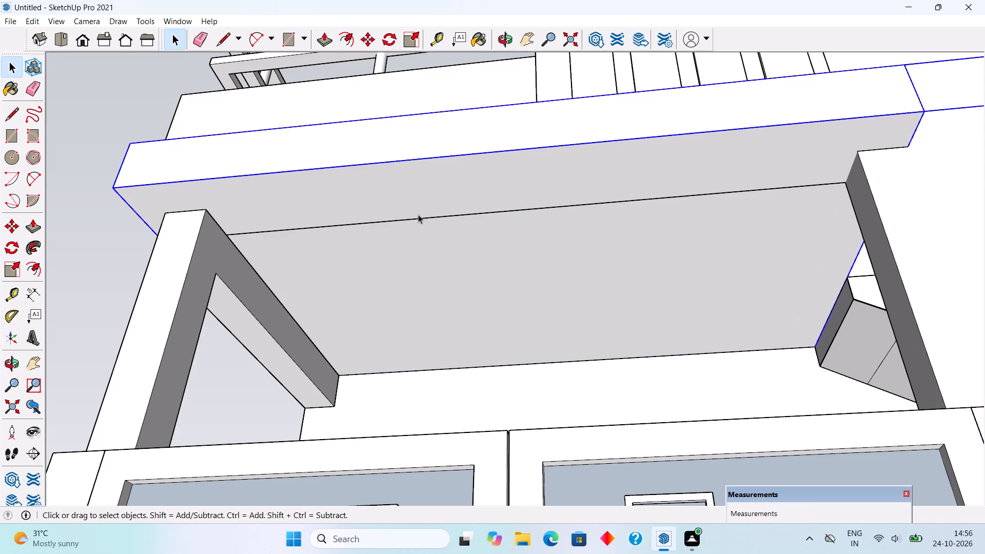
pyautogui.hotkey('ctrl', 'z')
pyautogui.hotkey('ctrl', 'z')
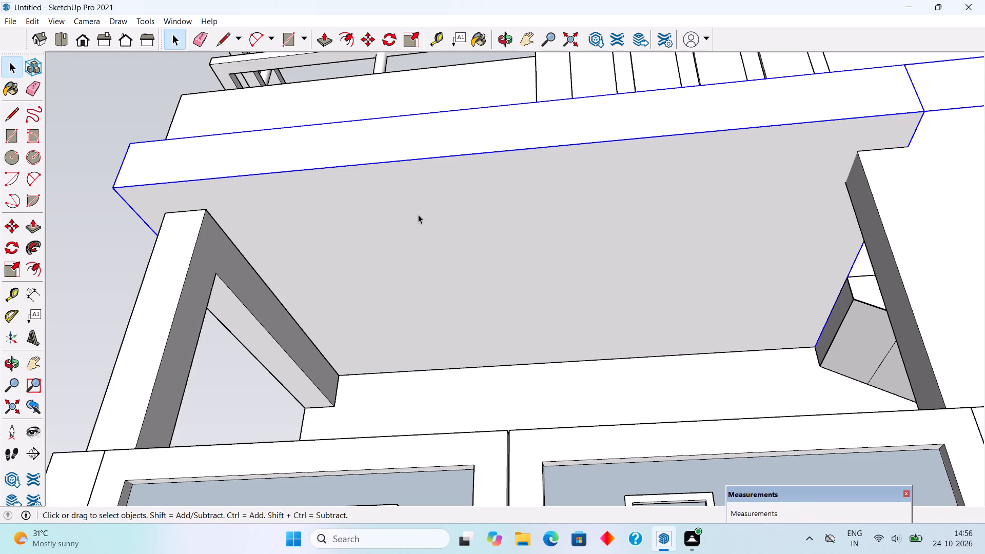
# Inside the porch slab's group, outline a rectangular underside panel about 10' 9" wide from the front columns' inner corners to the rear wall.
pyautogui.press('space')
pyautogui.tripleClick(418, 214)
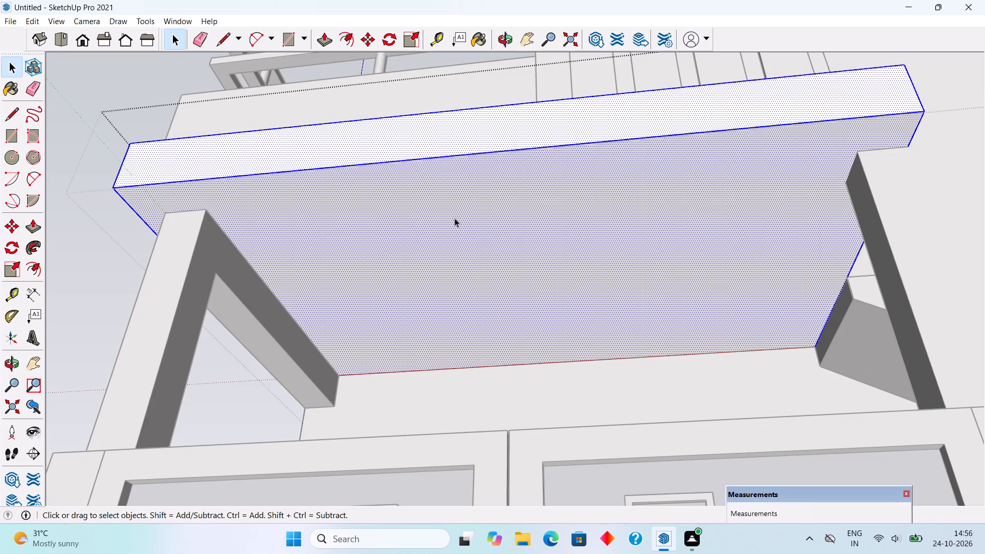
pyautogui.press('l')
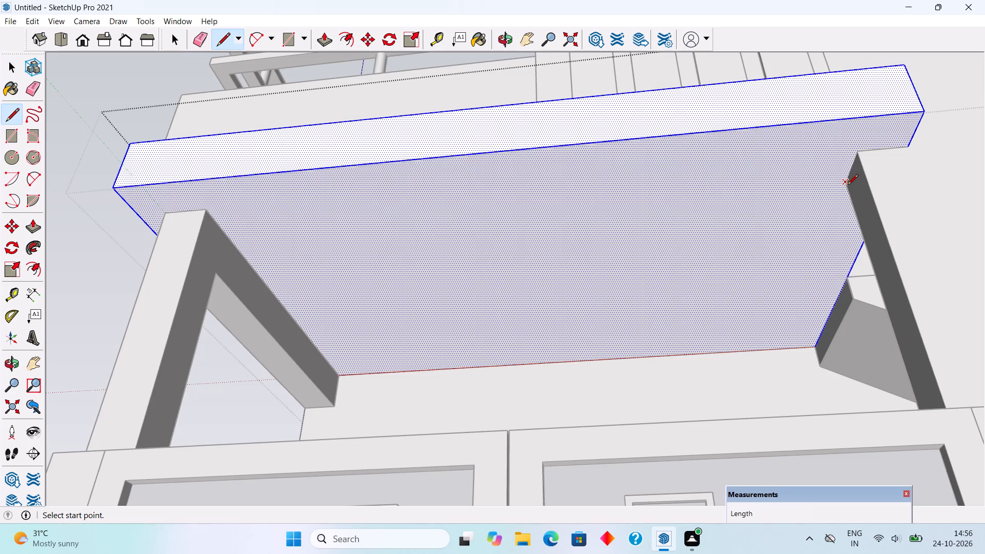
pyautogui.click(848, 186)
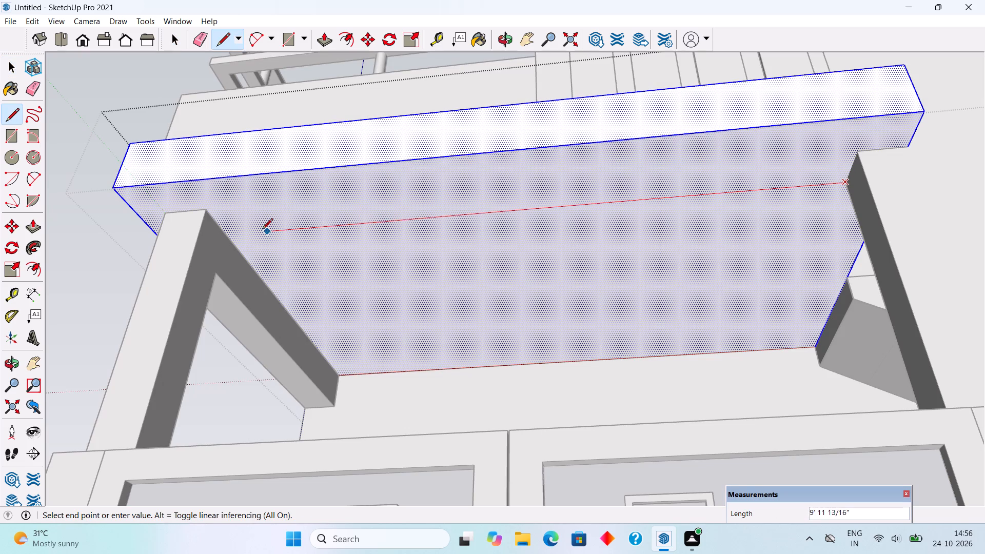
pyautogui.click(229, 233)
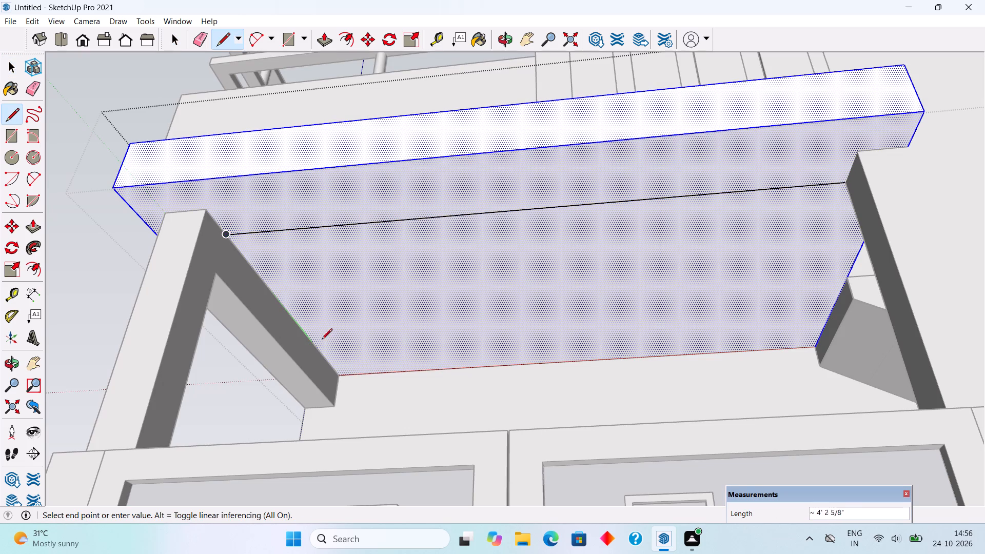
pyautogui.click(342, 375)
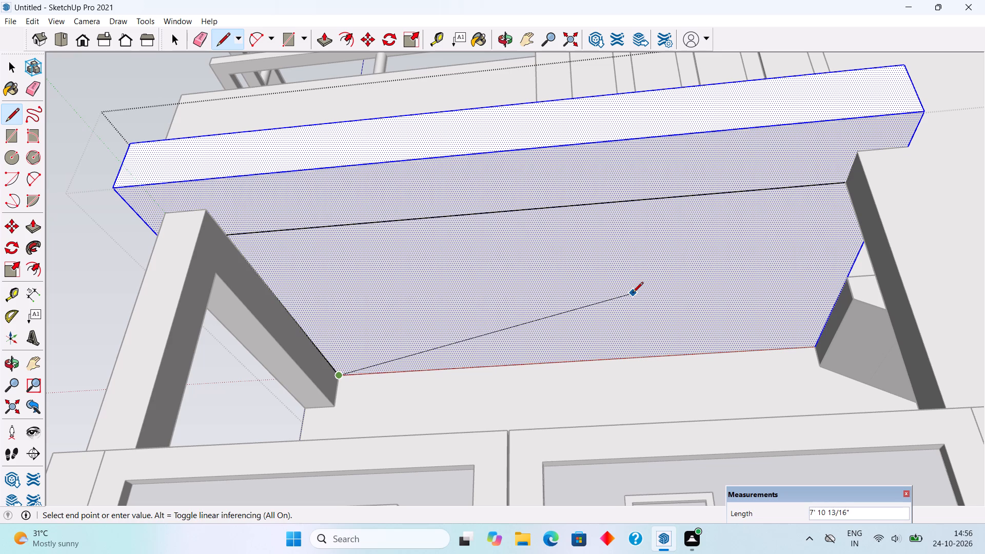
pyautogui.press('l')
pyautogui.click(844, 184)
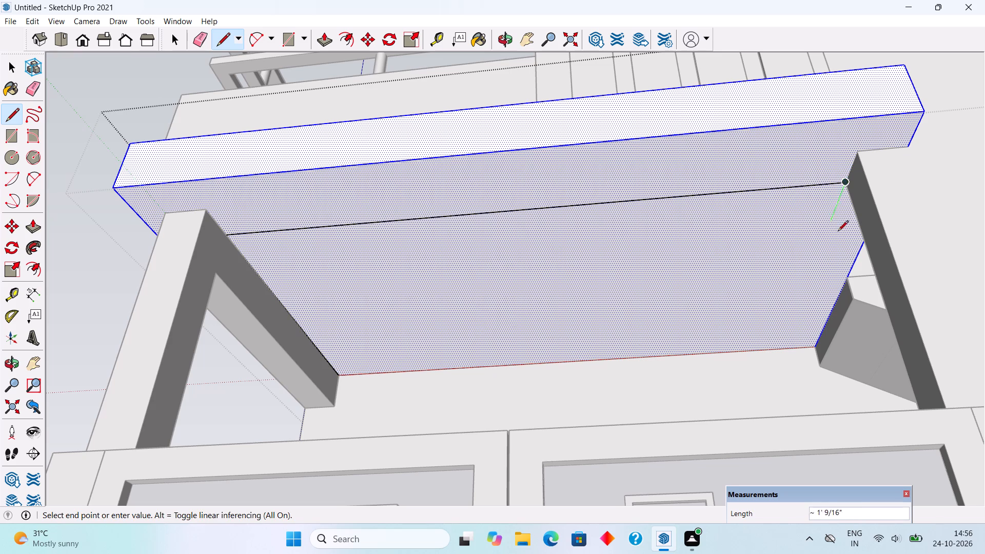
pyautogui.click(783, 348)
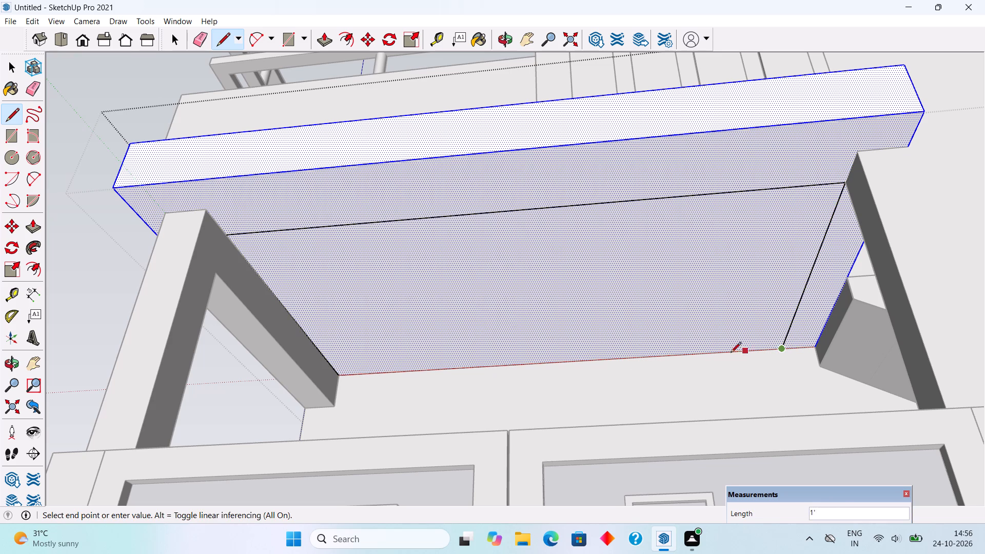
pyautogui.click(338, 373)
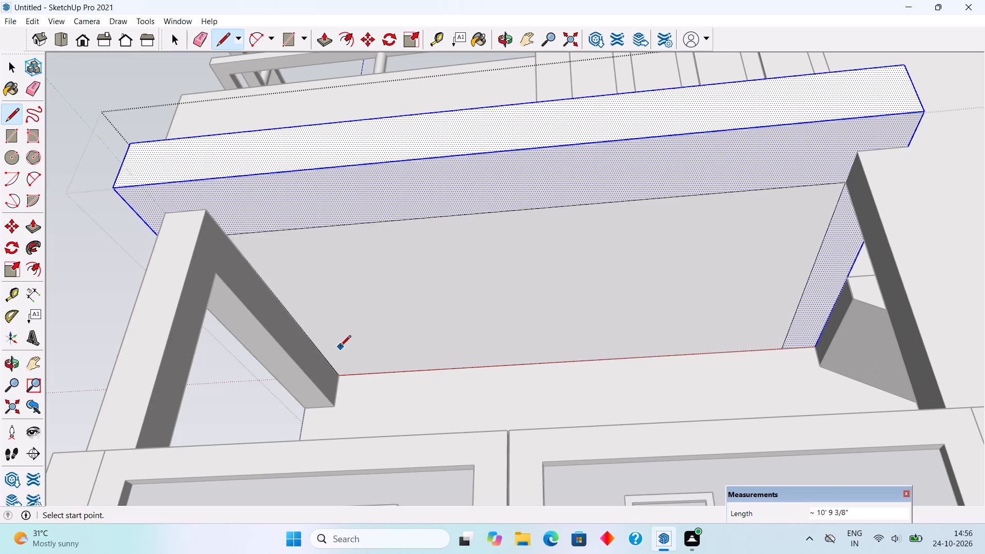
# Push the outlined panel 1" up into the porch slab's underside to form a recess.
pyautogui.press('p')
pyautogui.click(371, 325)
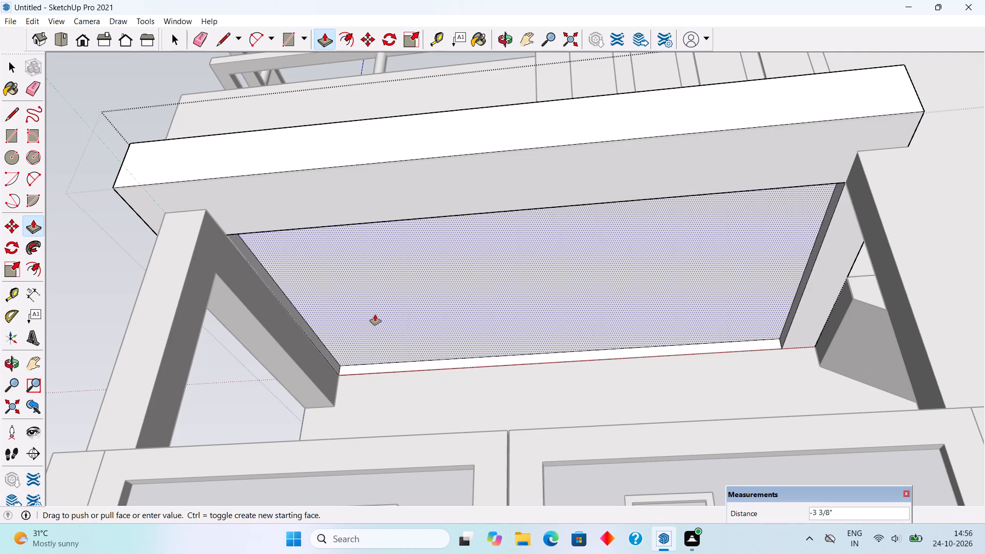
pyautogui.write('1"')
pyautogui.press('Return')
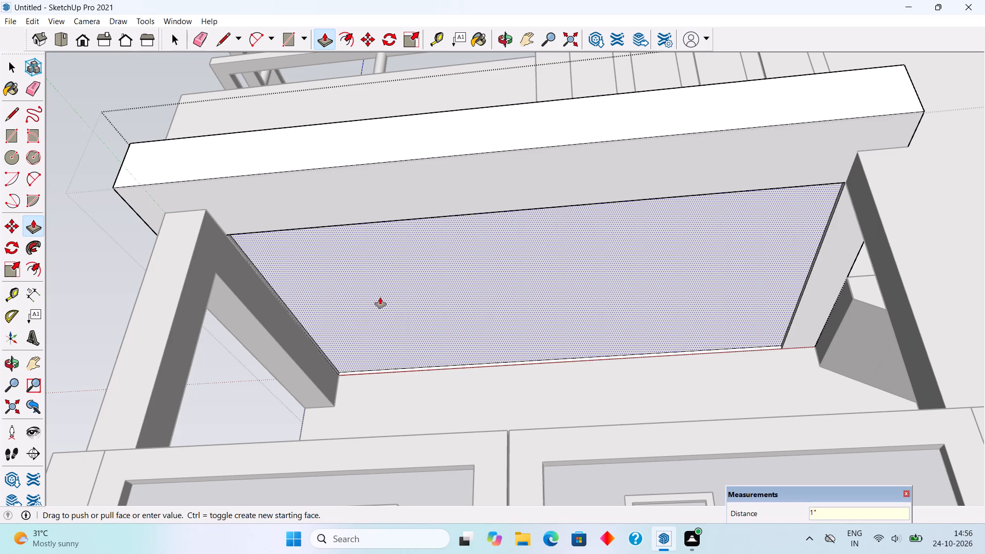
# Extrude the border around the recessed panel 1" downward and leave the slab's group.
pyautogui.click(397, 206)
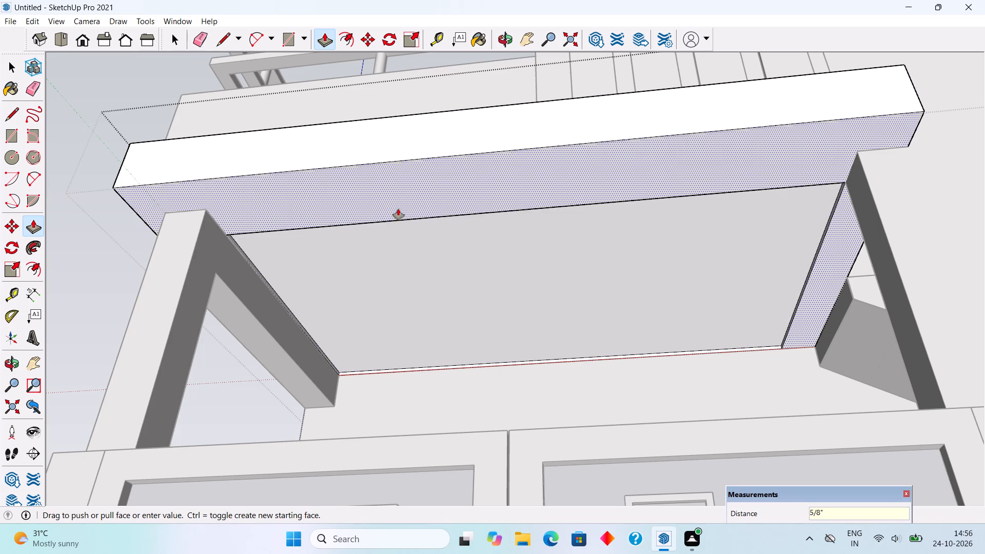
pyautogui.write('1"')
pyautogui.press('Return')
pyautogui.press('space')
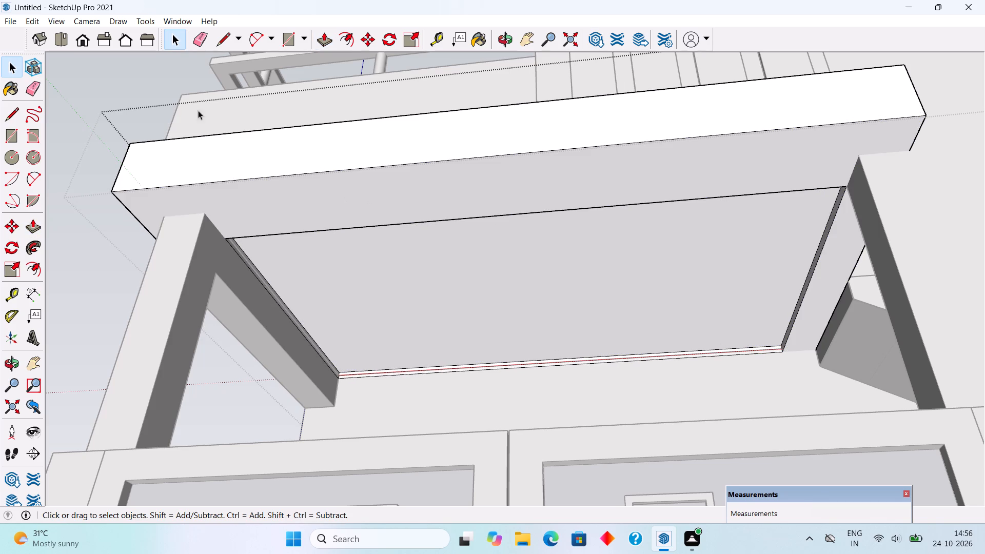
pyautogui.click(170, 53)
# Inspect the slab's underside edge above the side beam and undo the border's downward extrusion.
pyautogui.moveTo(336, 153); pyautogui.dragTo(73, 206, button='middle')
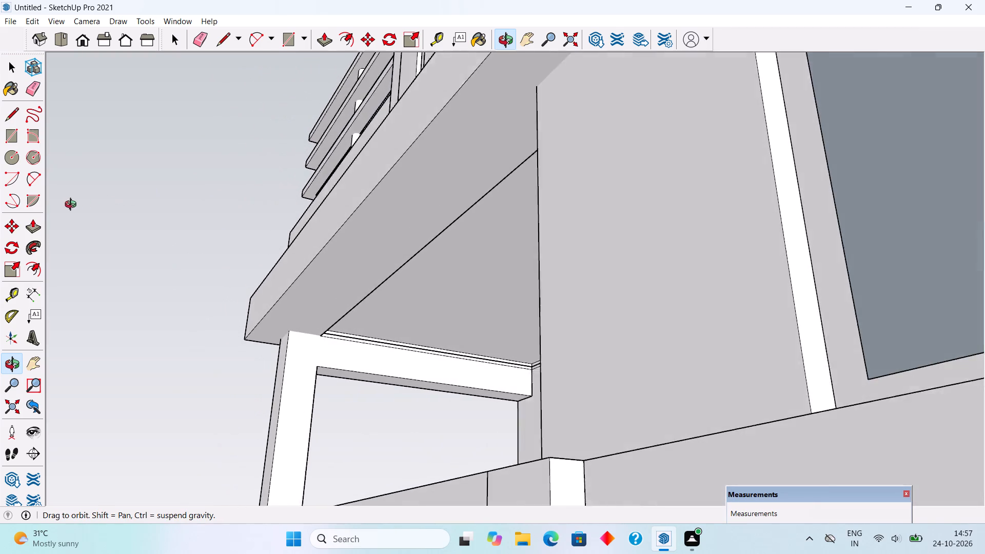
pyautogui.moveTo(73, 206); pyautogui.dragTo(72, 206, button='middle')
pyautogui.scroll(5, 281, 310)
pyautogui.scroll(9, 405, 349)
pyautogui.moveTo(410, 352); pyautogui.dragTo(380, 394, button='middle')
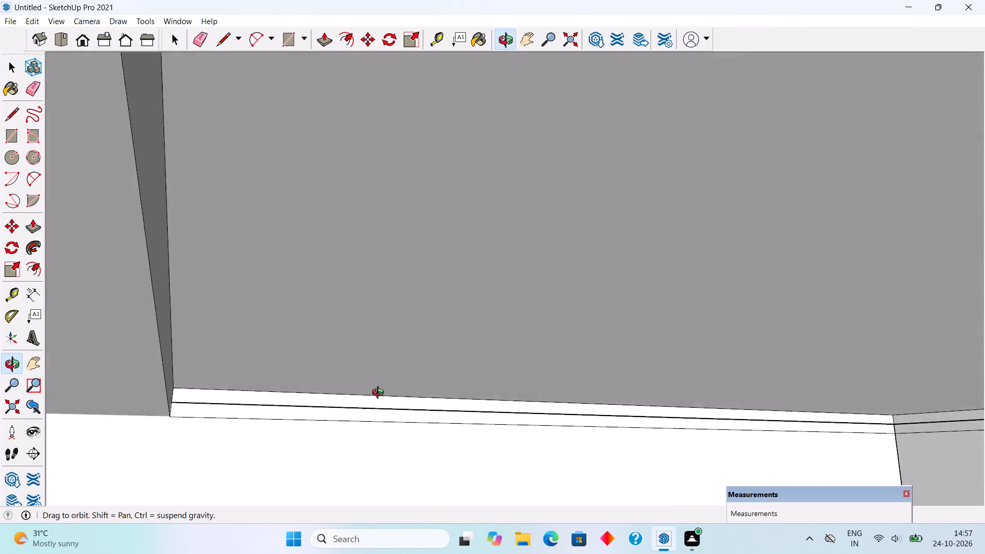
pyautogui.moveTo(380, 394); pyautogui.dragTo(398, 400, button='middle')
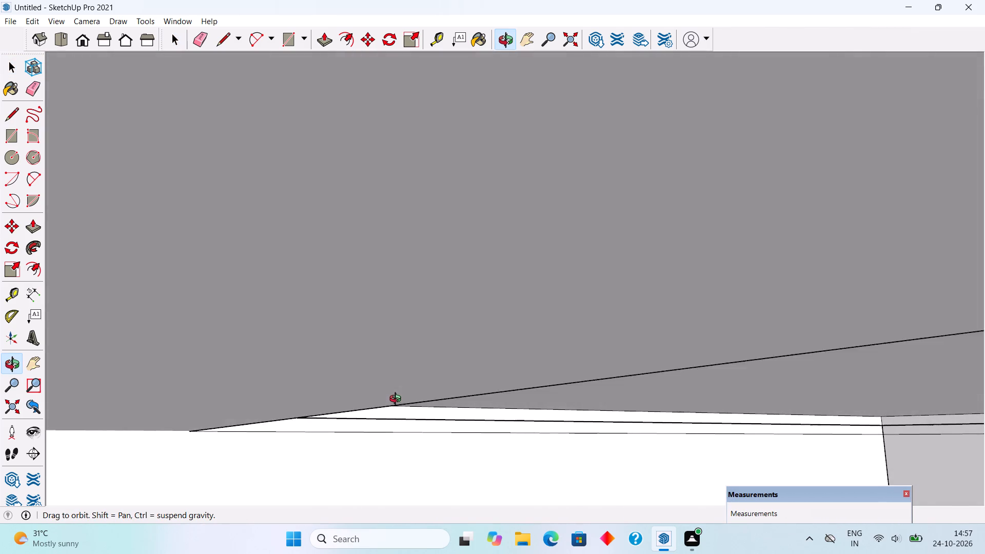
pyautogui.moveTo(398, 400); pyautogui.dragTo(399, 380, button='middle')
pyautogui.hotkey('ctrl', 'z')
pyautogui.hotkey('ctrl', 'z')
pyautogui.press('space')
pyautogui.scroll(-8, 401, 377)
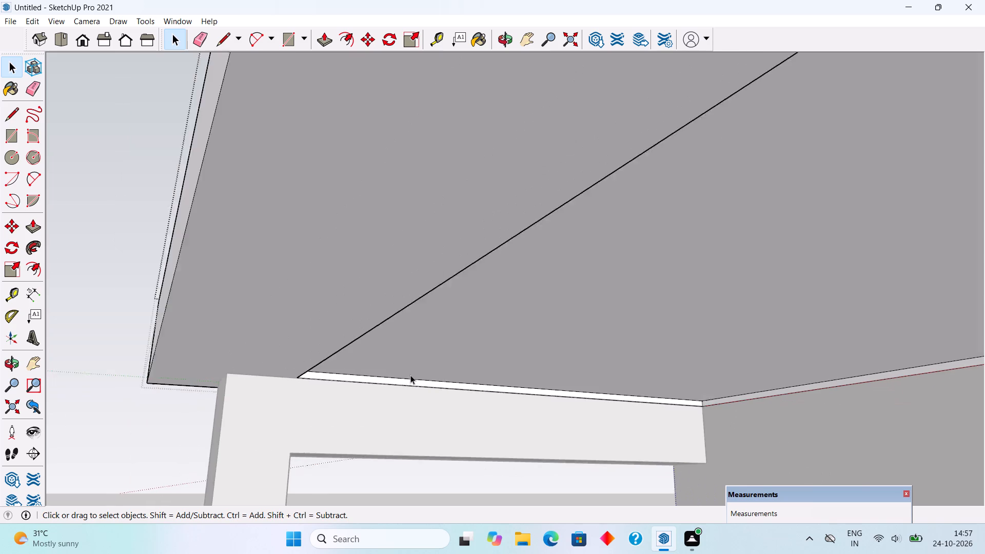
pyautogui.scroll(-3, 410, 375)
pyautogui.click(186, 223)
# Examine the recessed porch slab underside and the overall house from the front and side.
pyautogui.moveTo(309, 294); pyautogui.dragTo(613, 268, button='middle')
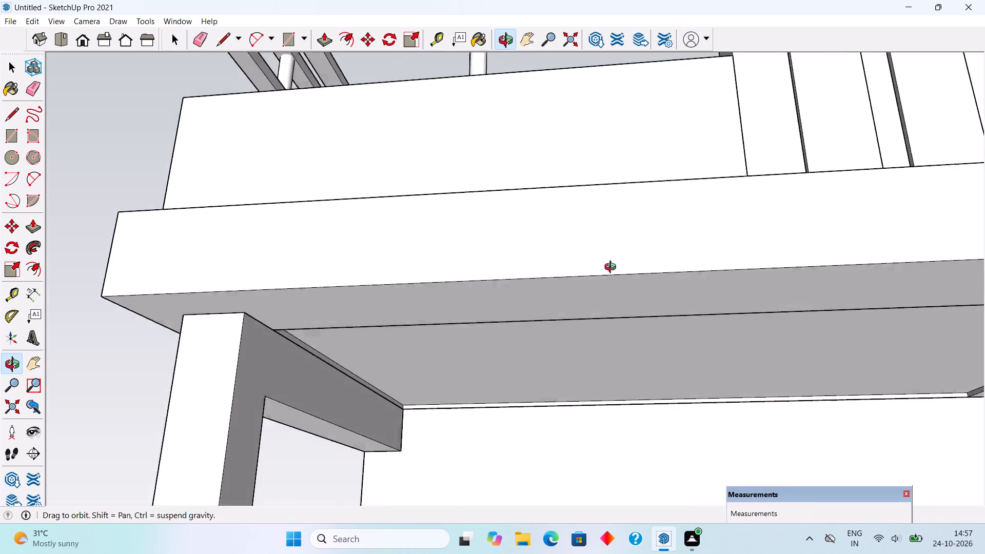
pyautogui.moveTo(613, 268); pyautogui.dragTo(714, 166, button='middle')
pyautogui.scroll(-9, 714, 166)
pyautogui.moveTo(698, 165); pyautogui.dragTo(654, 255, button='middle')
pyautogui.scroll(-1, 697, 166)
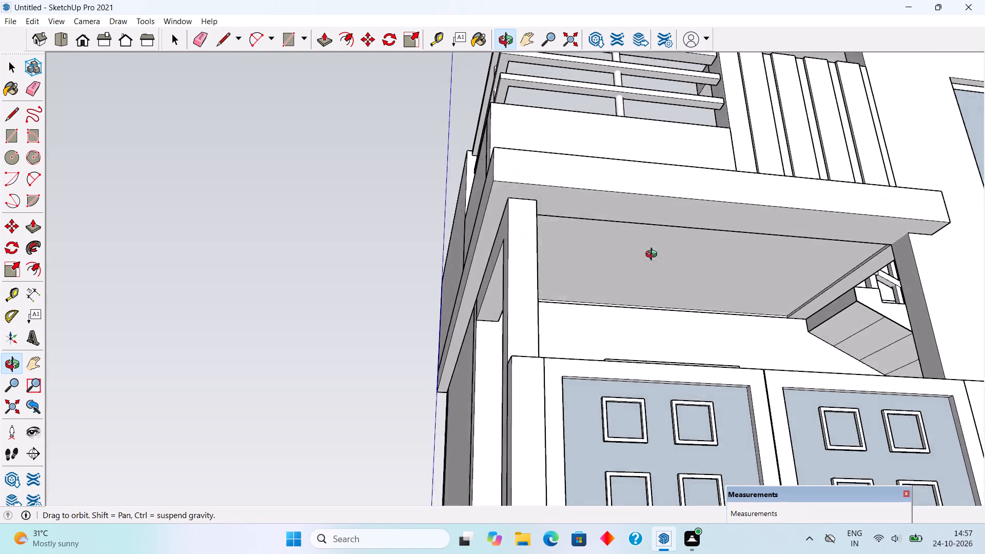
pyautogui.moveTo(654, 255); pyautogui.dragTo(628, 280, button='middle')
pyautogui.scroll(-6, 628, 280)
pyautogui.moveTo(609, 236); pyautogui.dragTo(548, 321, button='middle')
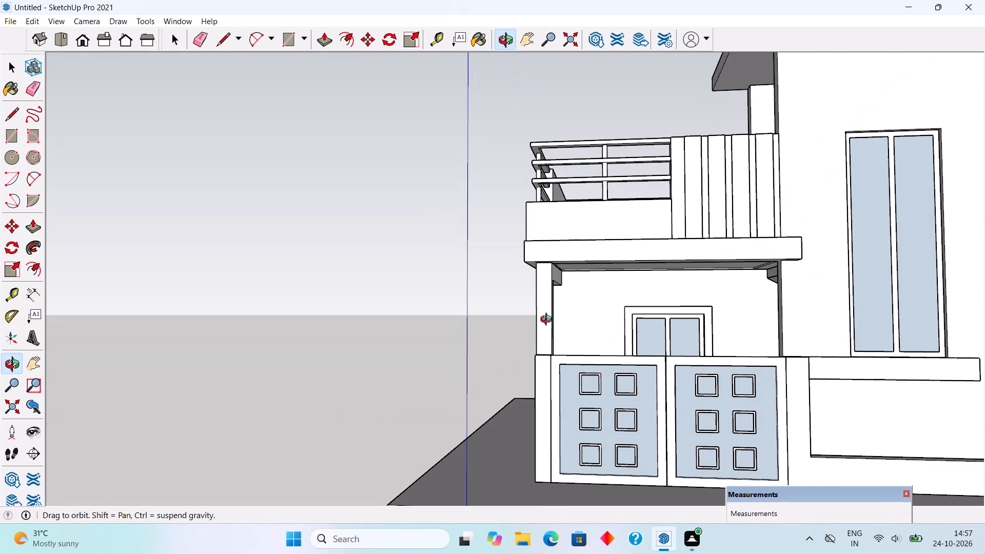
pyautogui.moveTo(548, 321); pyautogui.dragTo(946, 241, button='middle')
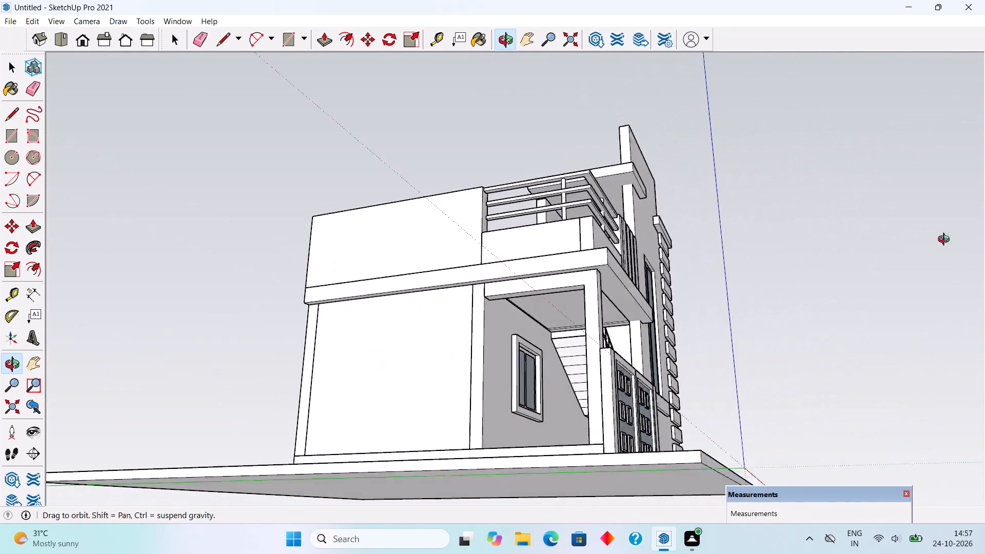
# Examine the whole house from the front, the side and below, checking the porch, balcony railing, gate and tower.
pyautogui.moveTo(946, 241); pyautogui.dragTo(478, 268, button='middle')
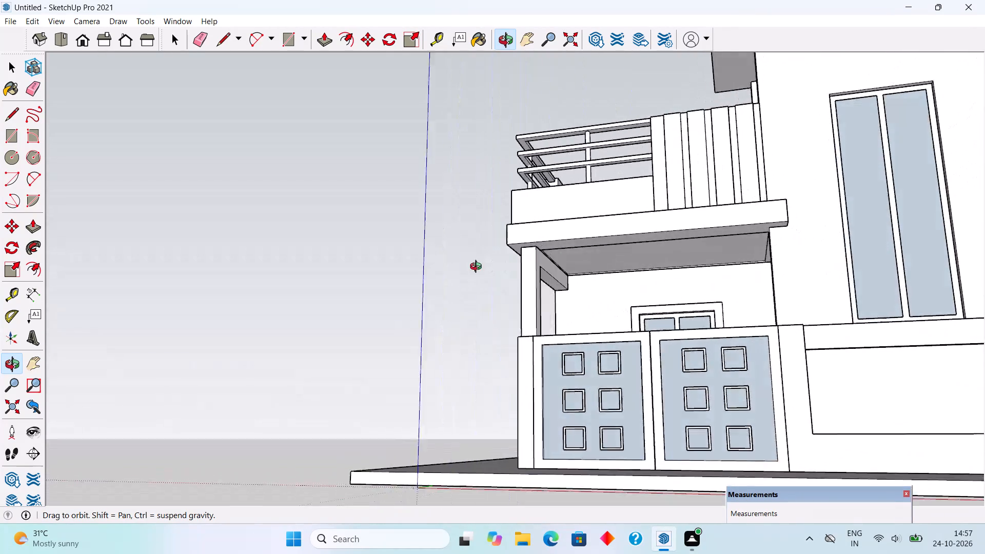
pyautogui.moveTo(478, 268); pyautogui.dragTo(521, 279, button='middle')
pyautogui.scroll(-7, 521, 279)
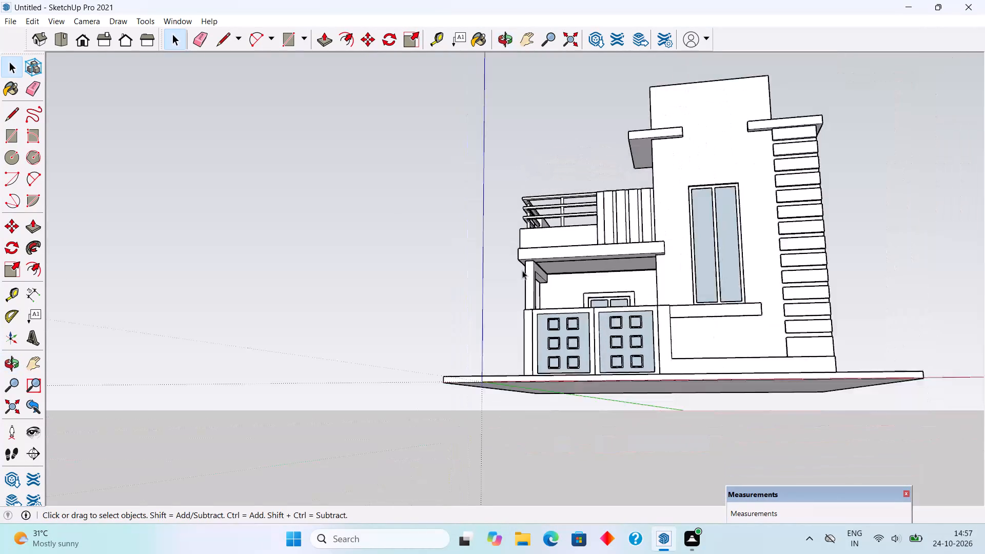
pyautogui.moveTo(481, 249); pyautogui.dragTo(521, 308, button='middle')
pyautogui.scroll(-1, 521, 307)
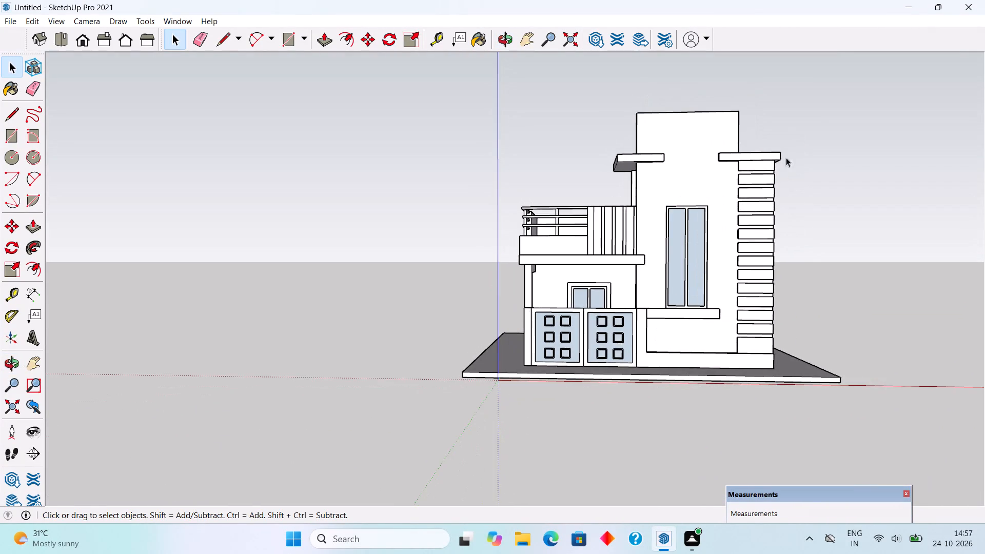
pyautogui.scroll(5, 813, 104)
pyautogui.scroll(-3, 752, 127)
pyautogui.scroll(1, 858, 385)
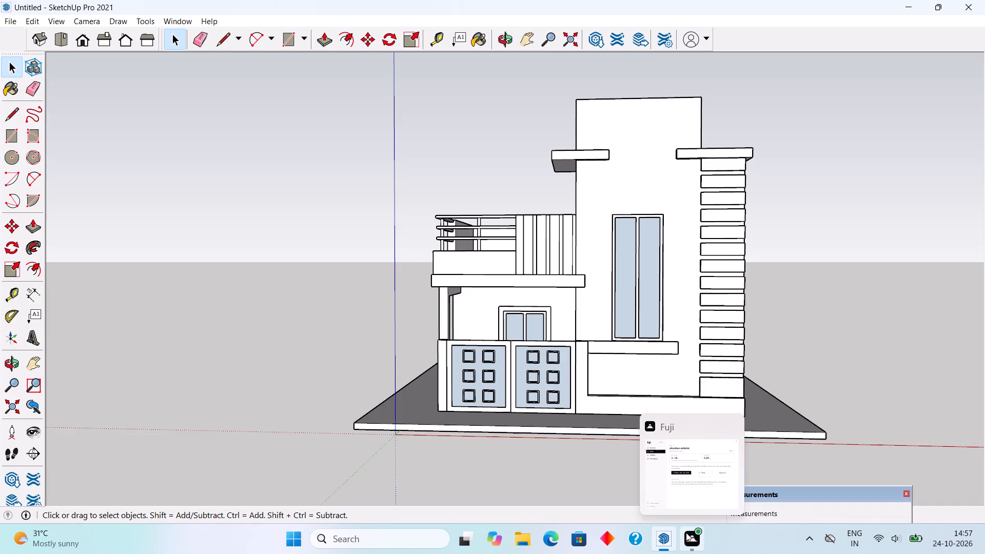
pyautogui.scroll(2, 410, 246)
pyautogui.moveTo(421, 254); pyautogui.dragTo(703, 296, button='middle')
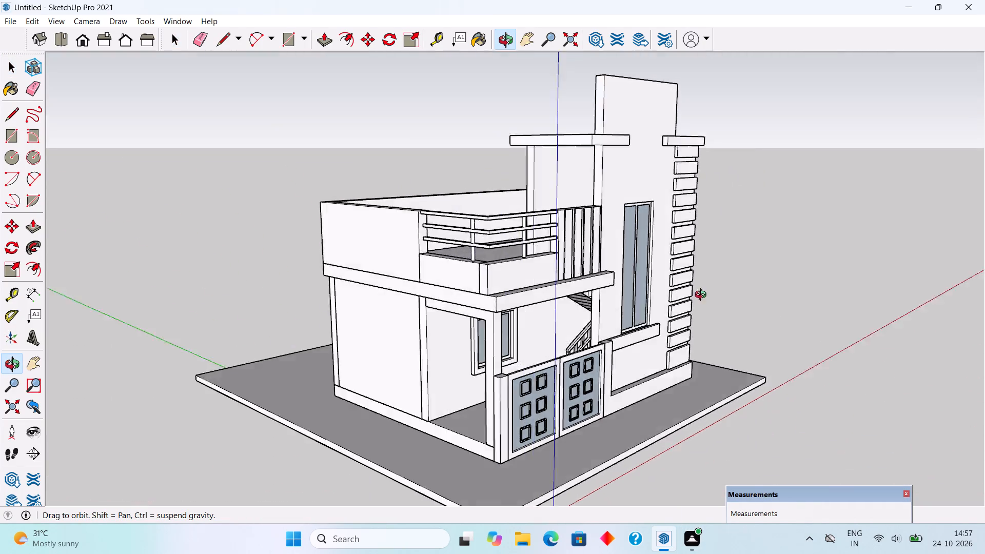
pyautogui.moveTo(703, 296); pyautogui.dragTo(602, 242, button='middle')
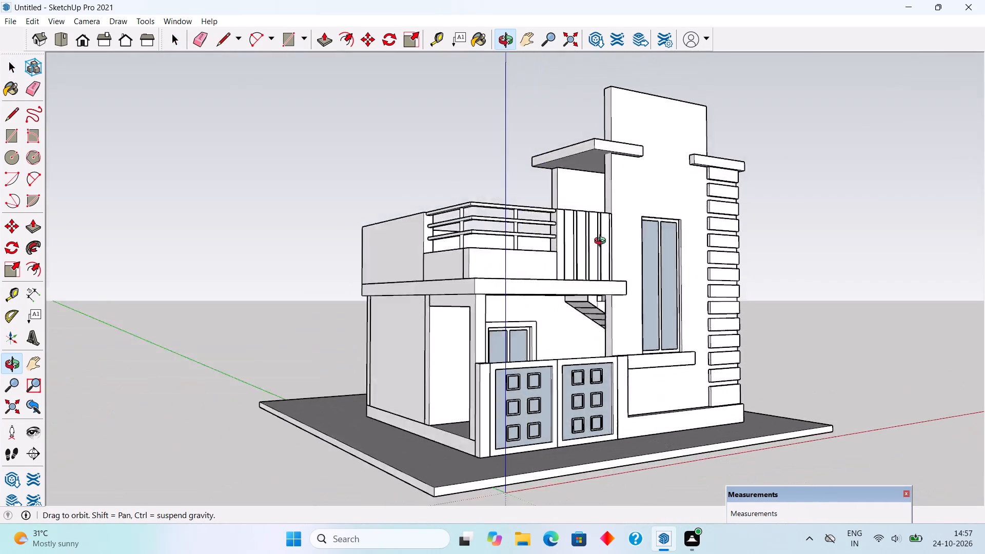
pyautogui.moveTo(602, 242); pyautogui.dragTo(452, 292, button='middle')
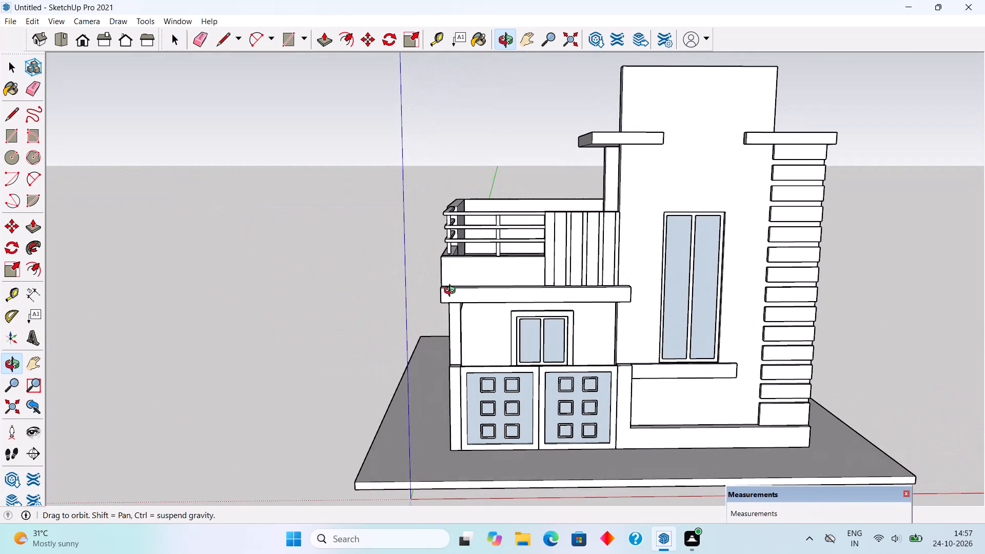
pyautogui.moveTo(452, 292); pyautogui.dragTo(451, 291, button='middle')
pyautogui.scroll(-3, 451, 291)
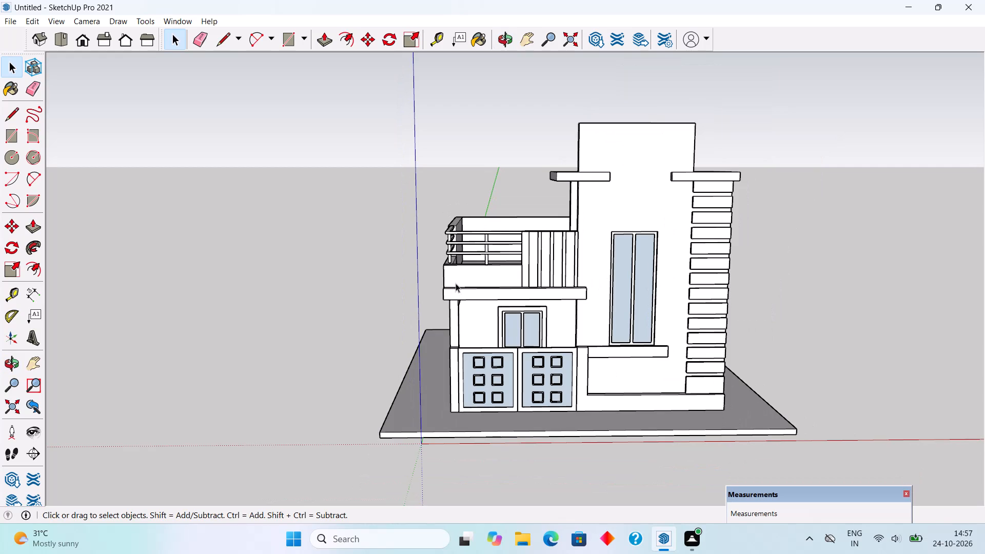
pyautogui.scroll(4, 456, 279)
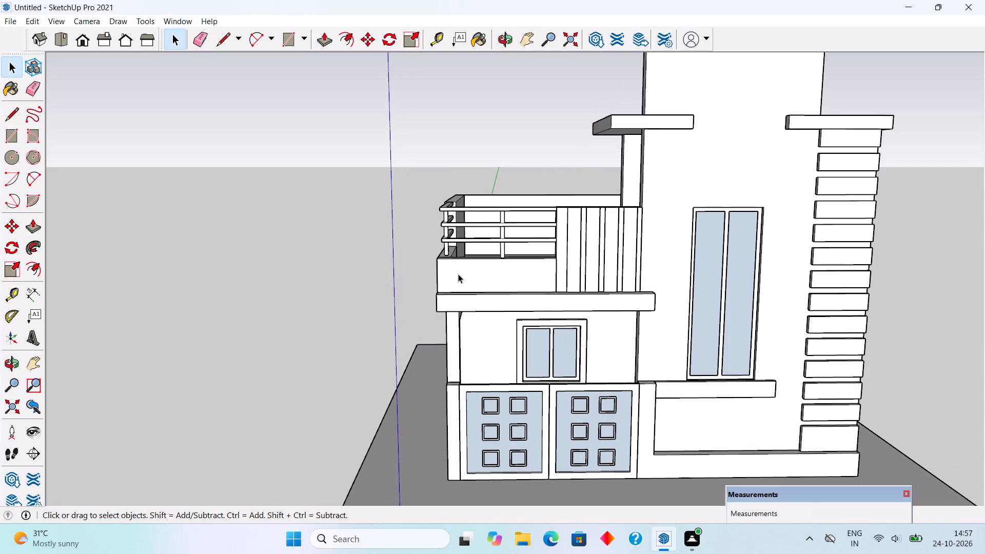
pyautogui.scroll(1, 461, 272)
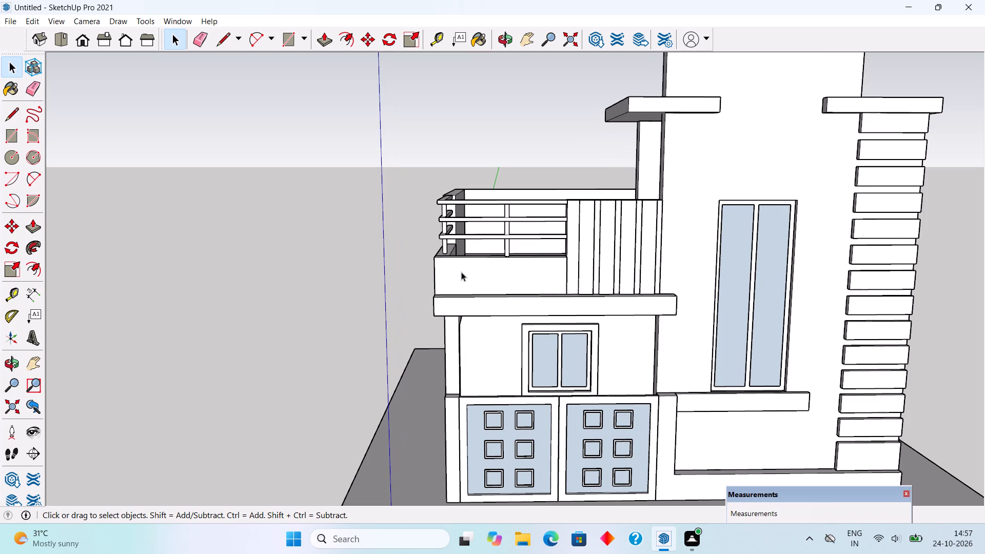
pyautogui.scroll(-2, 461, 272)
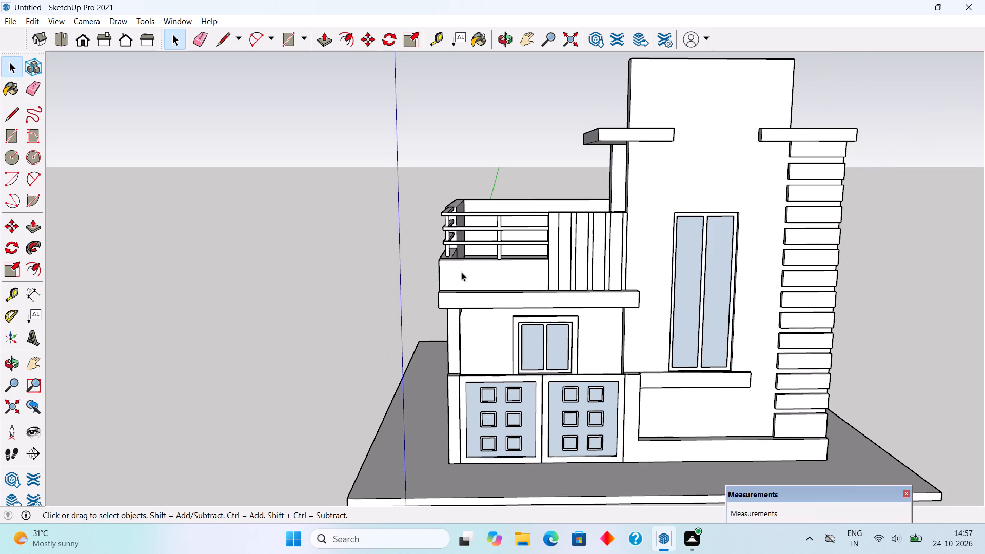
pyautogui.scroll(-1, 461, 272)
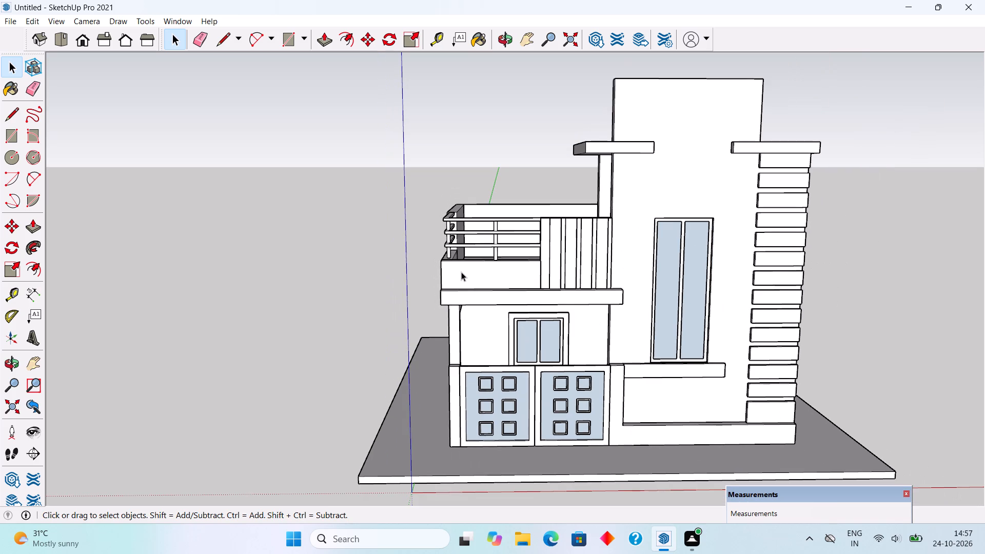
pyautogui.scroll(-3, 462, 271)
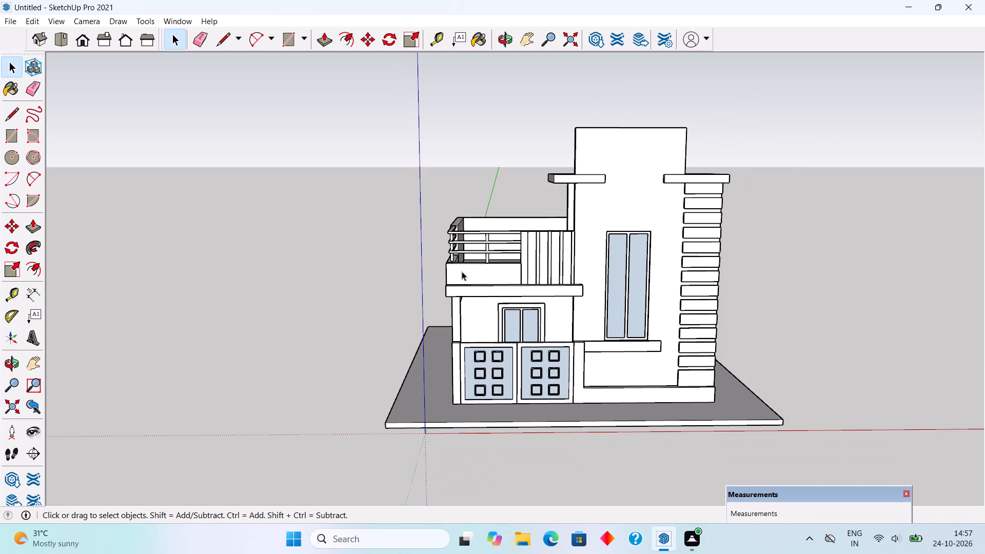
pyautogui.scroll(-2, 462, 271)
pyautogui.scroll(2, 462, 271)
pyautogui.moveTo(460, 263); pyautogui.dragTo(450, 245, button='middle')
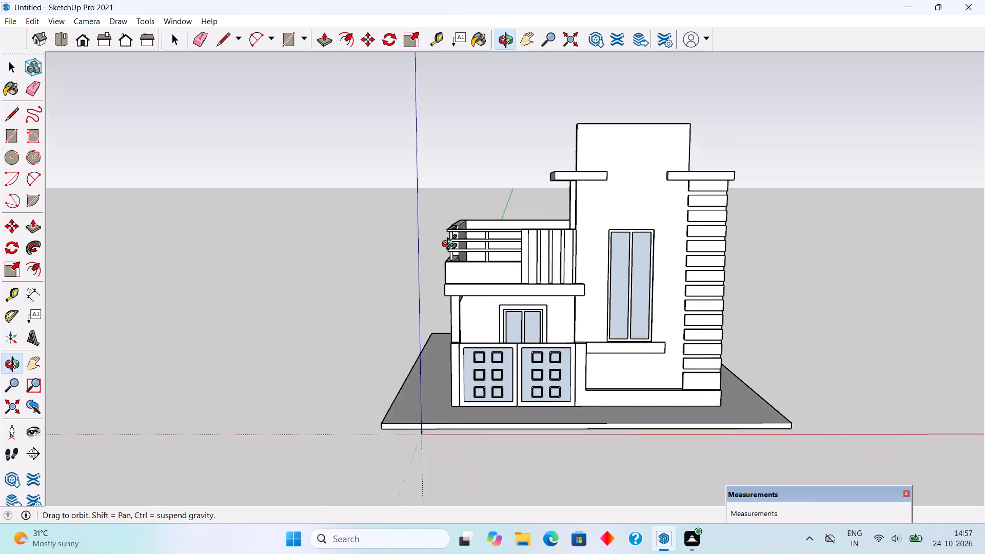
pyautogui.moveTo(450, 245); pyautogui.dragTo(891, 253, button='middle')
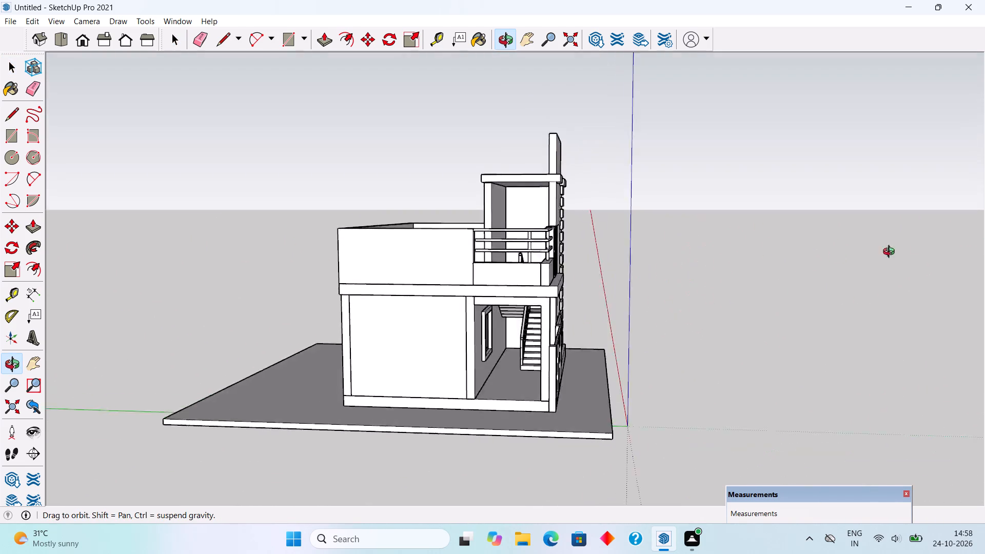
pyautogui.moveTo(891, 253); pyautogui.dragTo(457, 292, button='middle')
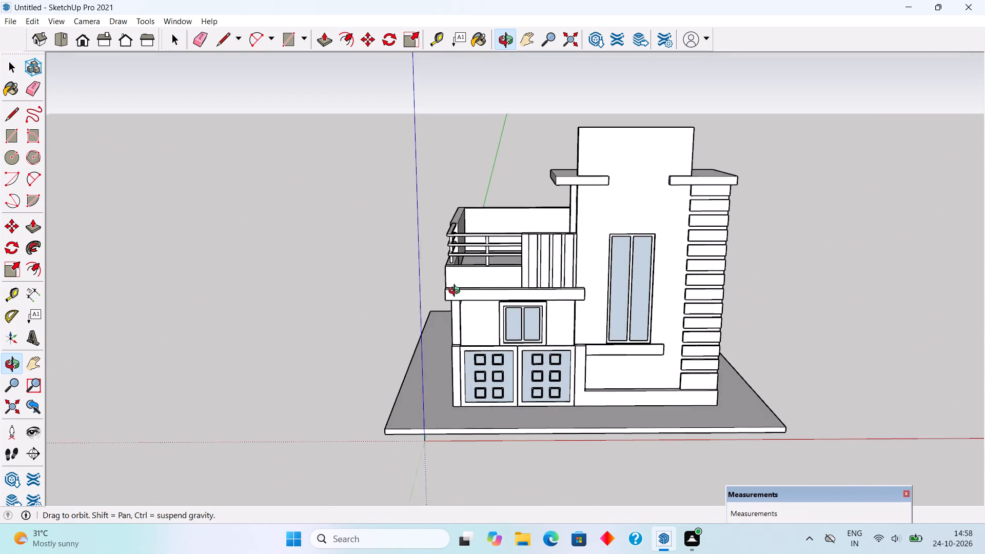
pyautogui.moveTo(457, 292); pyautogui.dragTo(456, 292, button='middle')
pyautogui.scroll(3, 456, 292)
# Paint both panes of the tall window with Translucent Glass Gray from the Glass and Mirrors materials.
pyautogui.press('b')
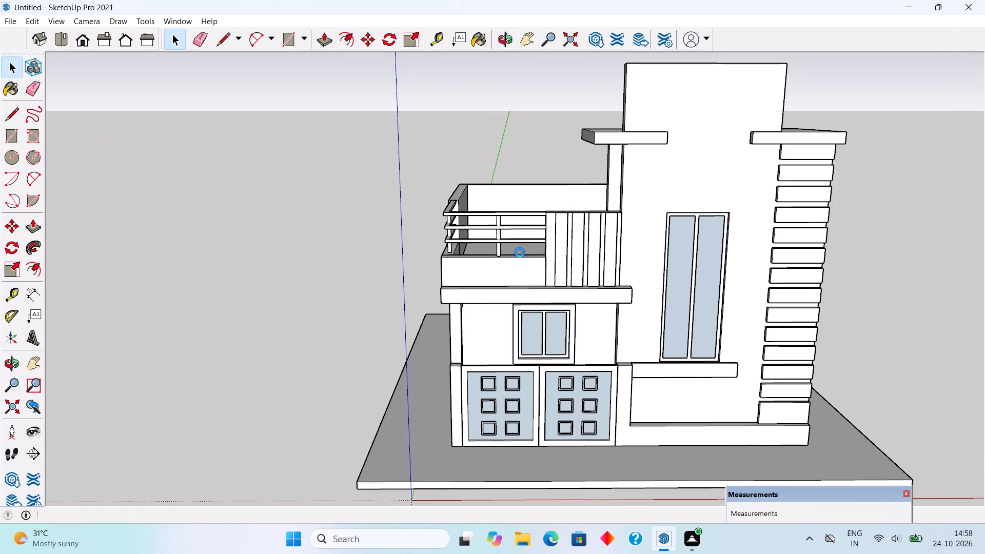
pyautogui.scroll(-3, 415, 242)
pyautogui.scroll(-4, 373, 235)
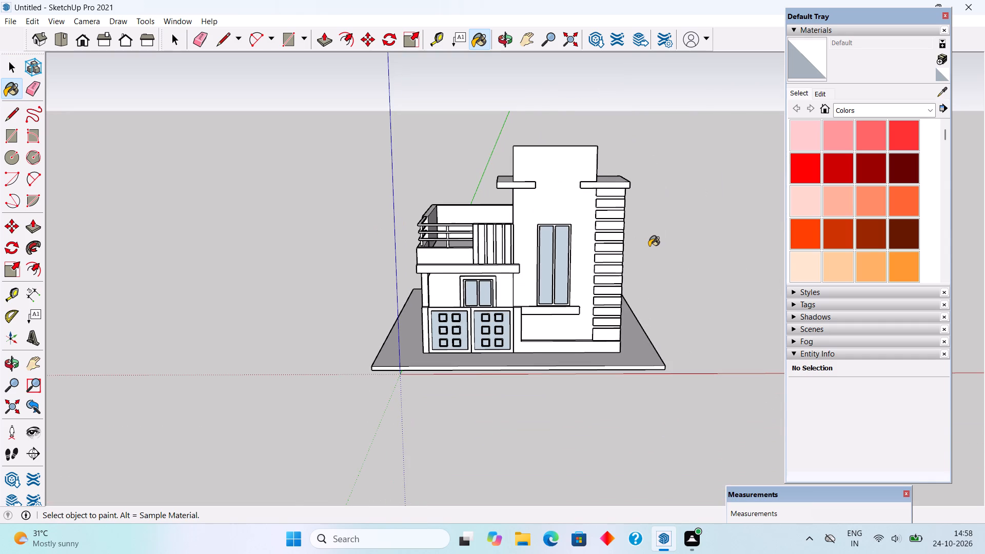
pyautogui.scroll(2, 649, 246)
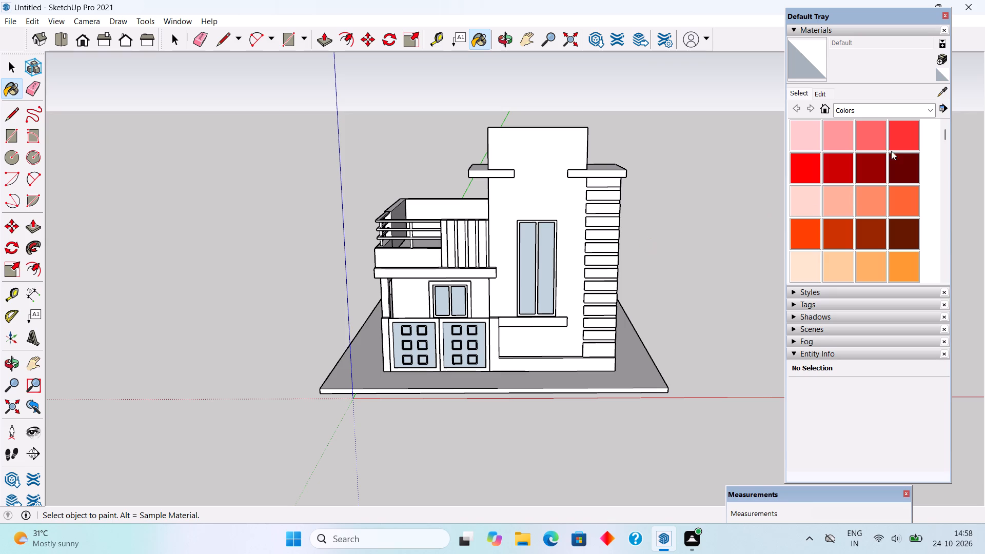
pyautogui.scroll(3, 899, 138)
pyautogui.click(905, 108)
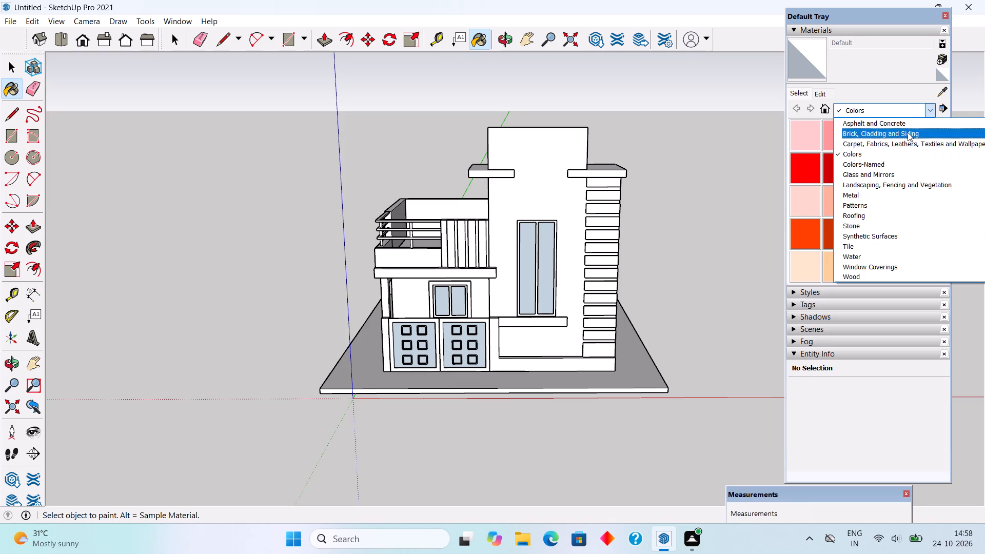
pyautogui.click(905, 173)
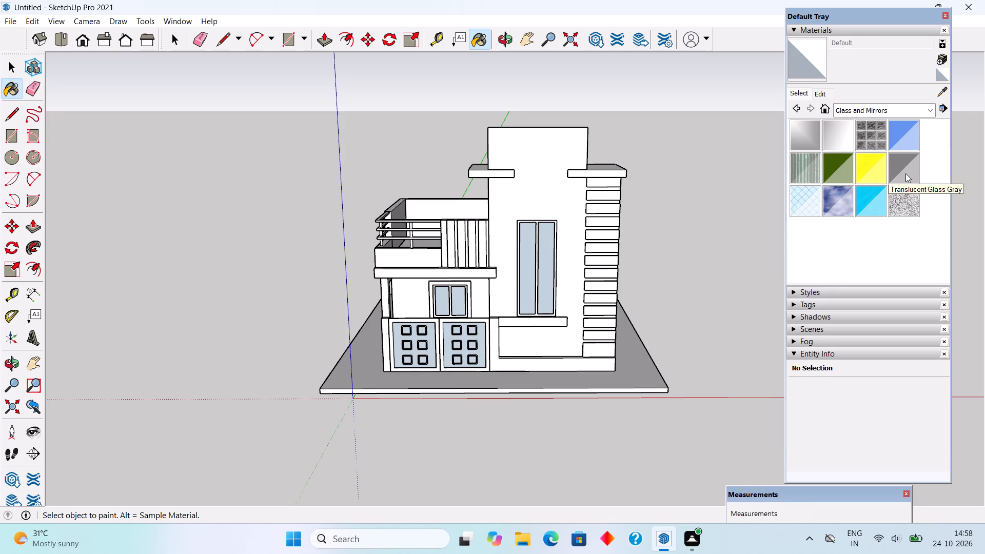
pyautogui.click(905, 173)
pyautogui.click(546, 269)
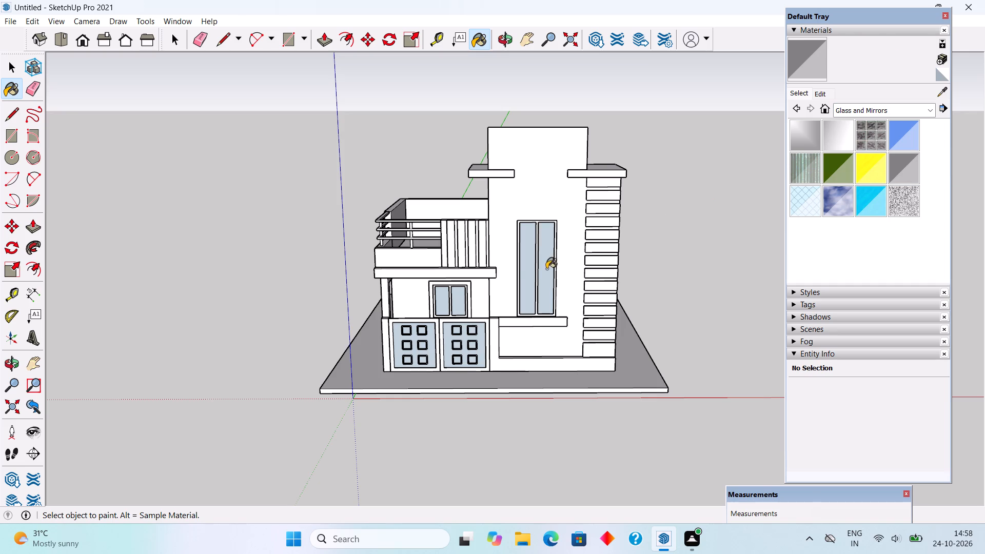
pyautogui.click(527, 270)
# Paint the tall window's frame black with Color M09 from the Colors materials.
pyautogui.moveTo(568, 291); pyautogui.dragTo(573, 203, button='middle')
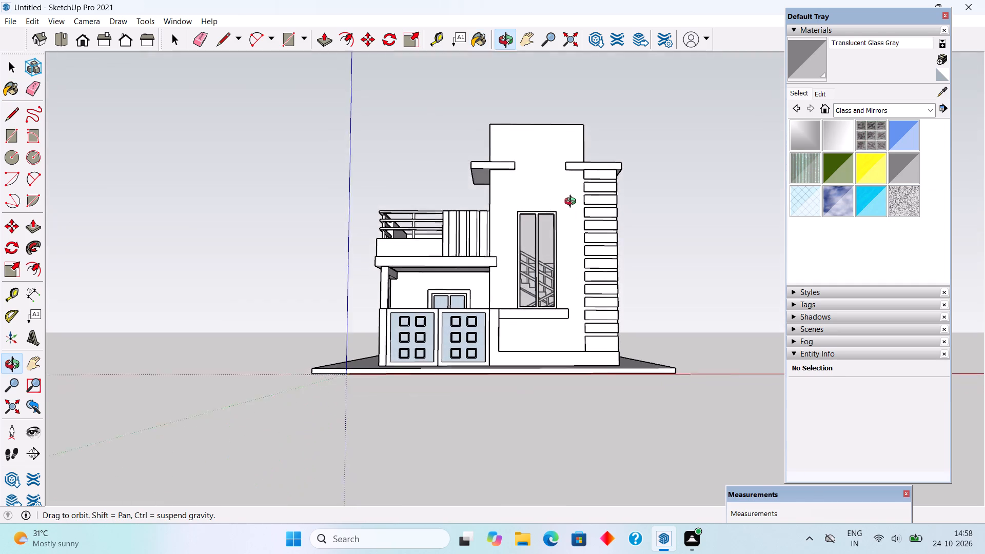
pyautogui.moveTo(573, 203); pyautogui.dragTo(584, 194, button='middle')
pyautogui.scroll(1, 584, 189)
pyautogui.scroll(4, 553, 241)
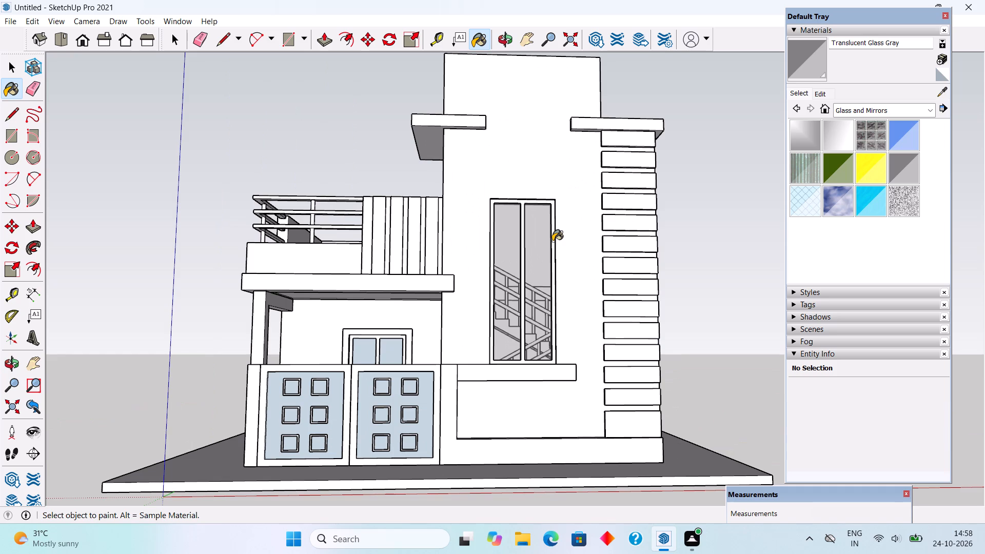
pyautogui.scroll(1, 553, 241)
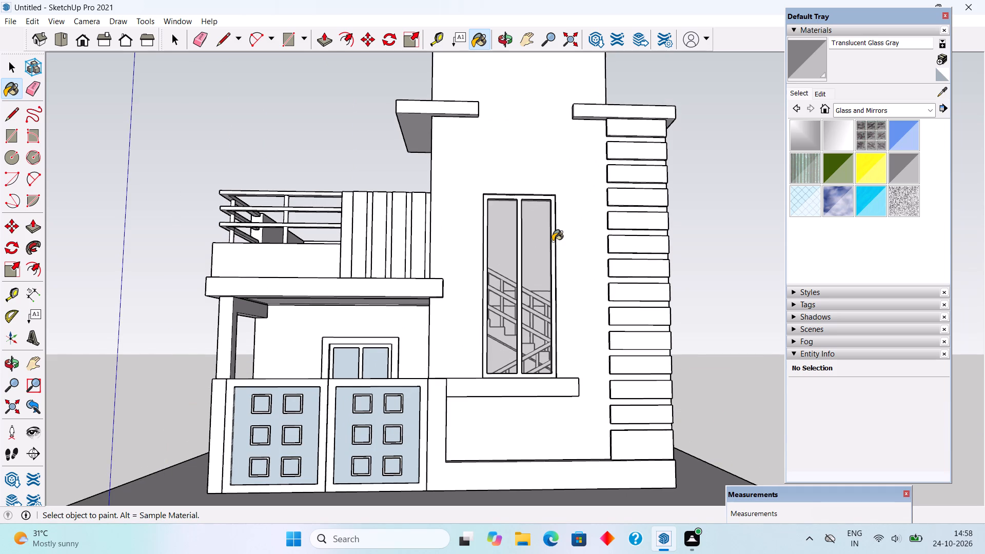
pyautogui.moveTo(561, 245); pyautogui.dragTo(563, 309, button='middle')
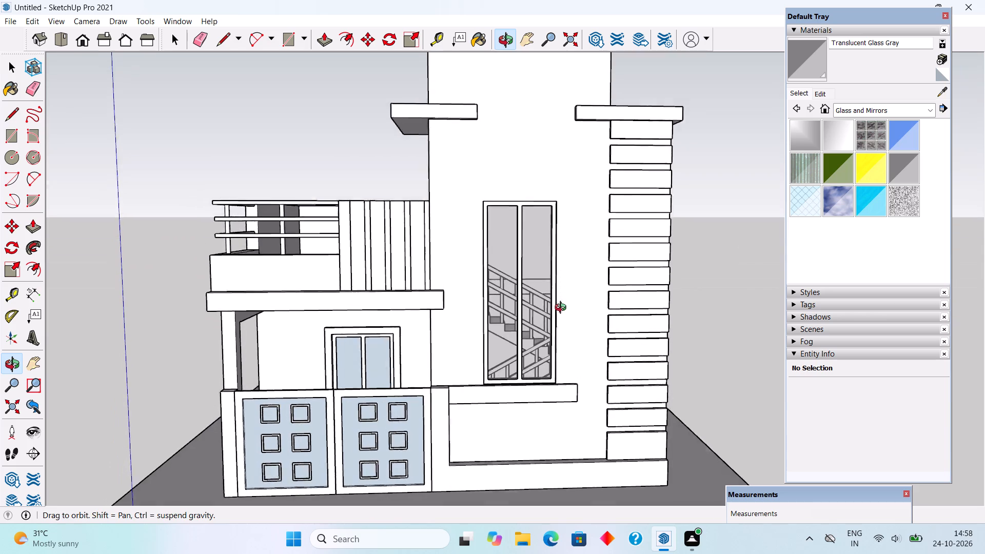
pyautogui.moveTo(563, 309); pyautogui.dragTo(563, 315, button='middle')
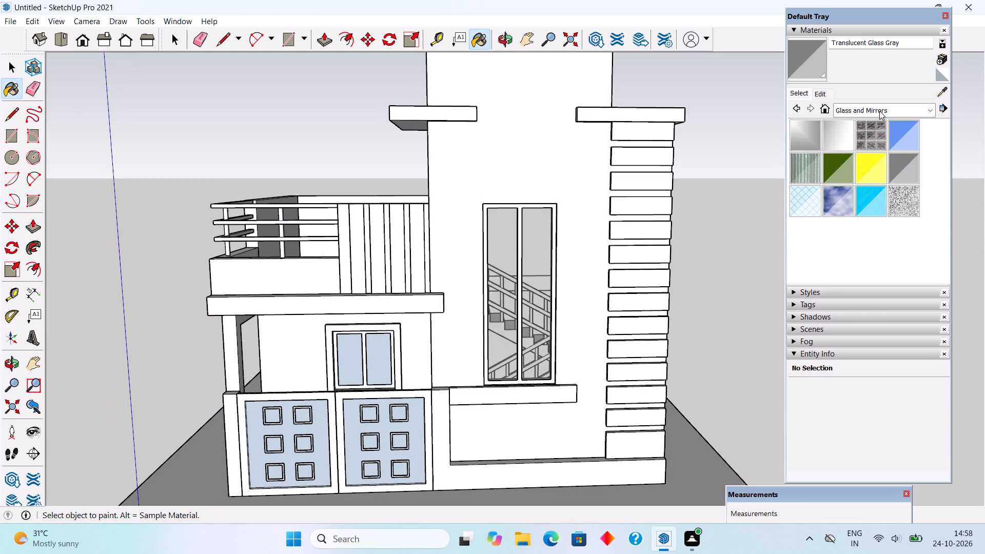
pyautogui.click(879, 114)
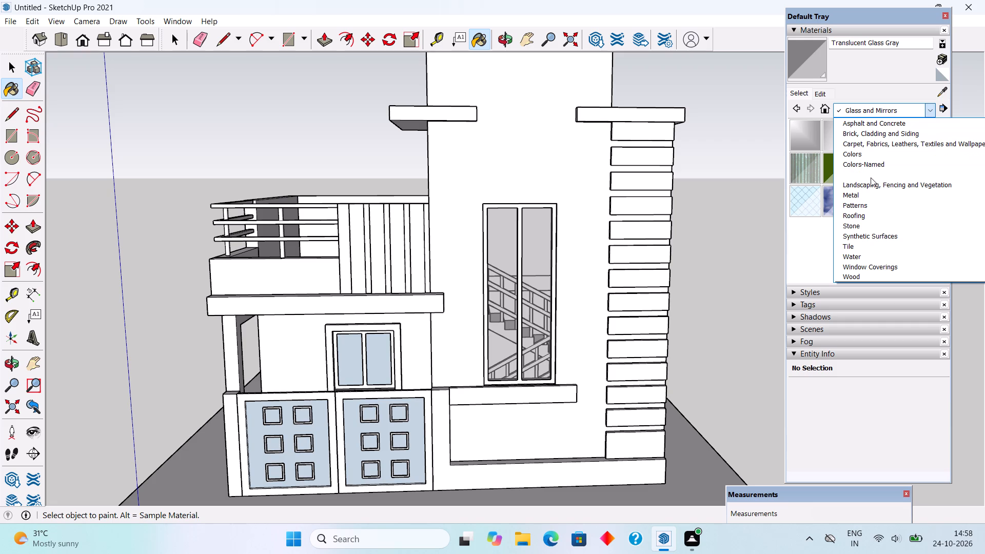
pyautogui.click(870, 153)
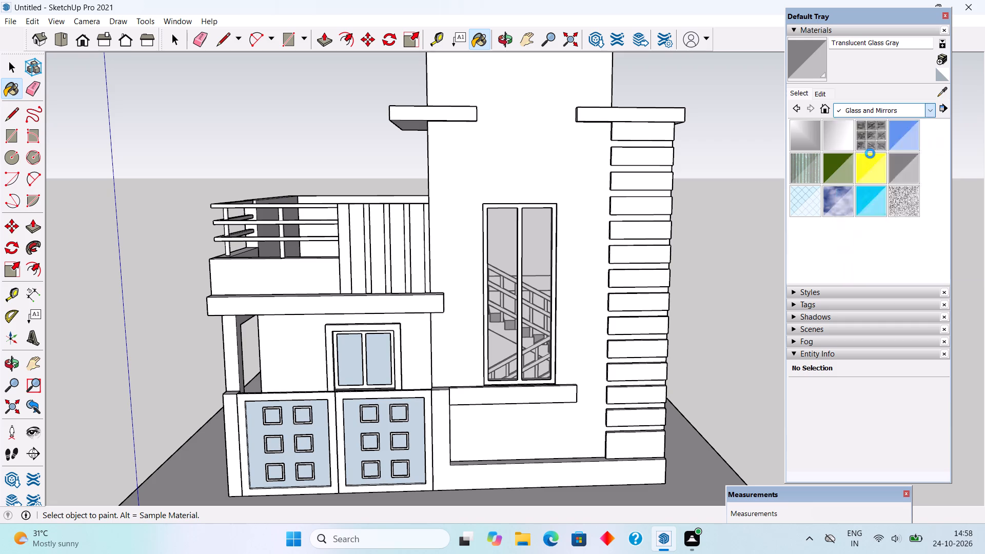
pyautogui.scroll(-12, 870, 153)
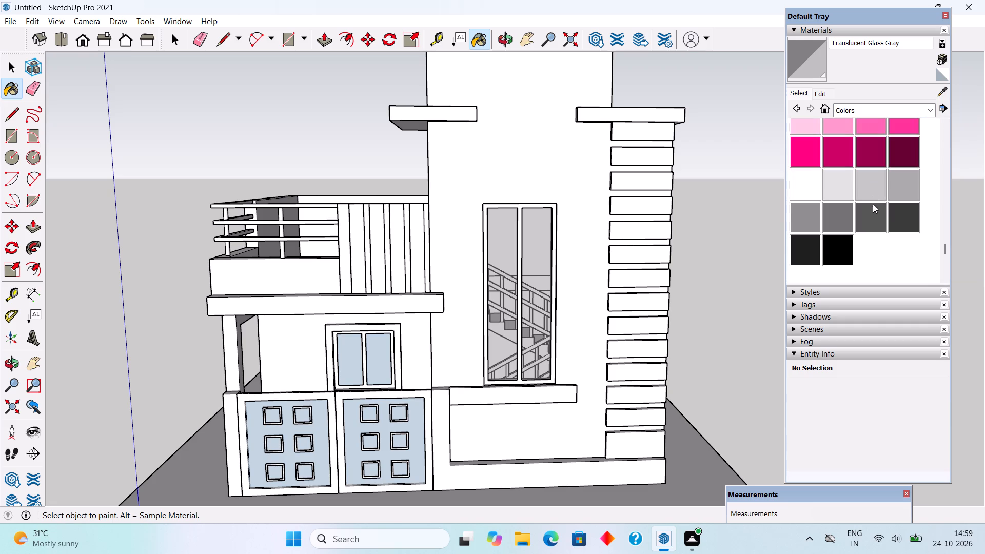
pyautogui.click(846, 245)
pyautogui.scroll(3, 566, 202)
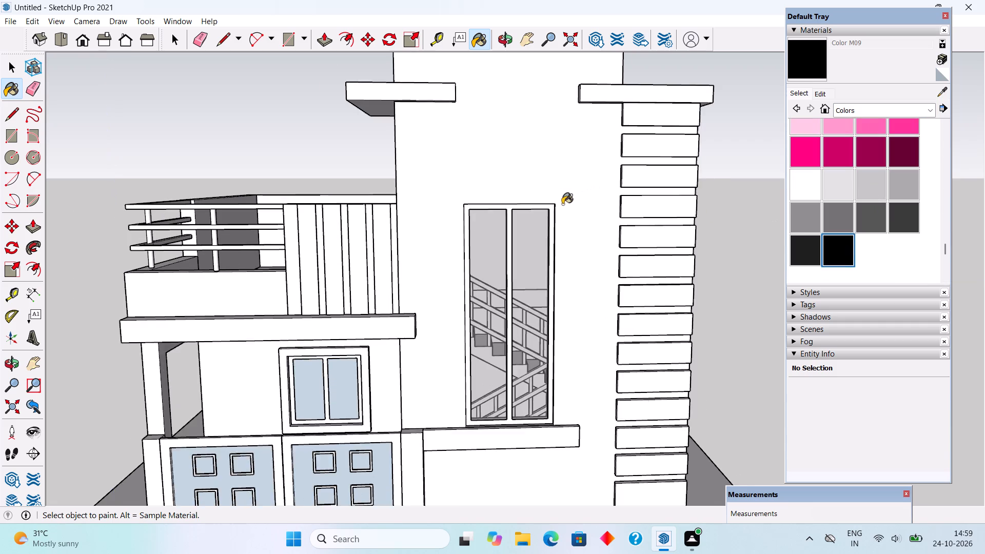
pyautogui.click(551, 214)
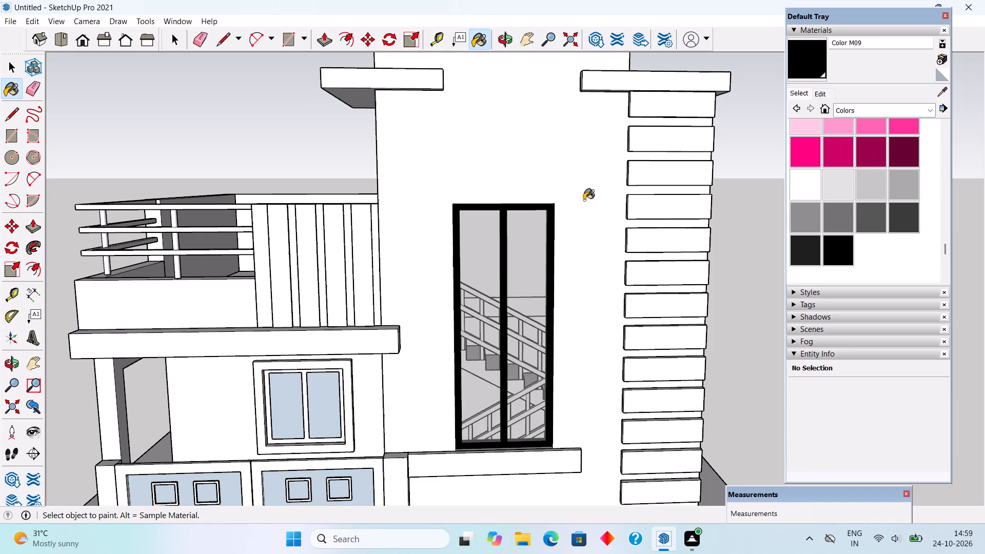
# Paint the sloping rails of the interior staircase railing black with Color M09.
pyautogui.scroll(4, 585, 199)
pyautogui.scroll(-4, 585, 199)
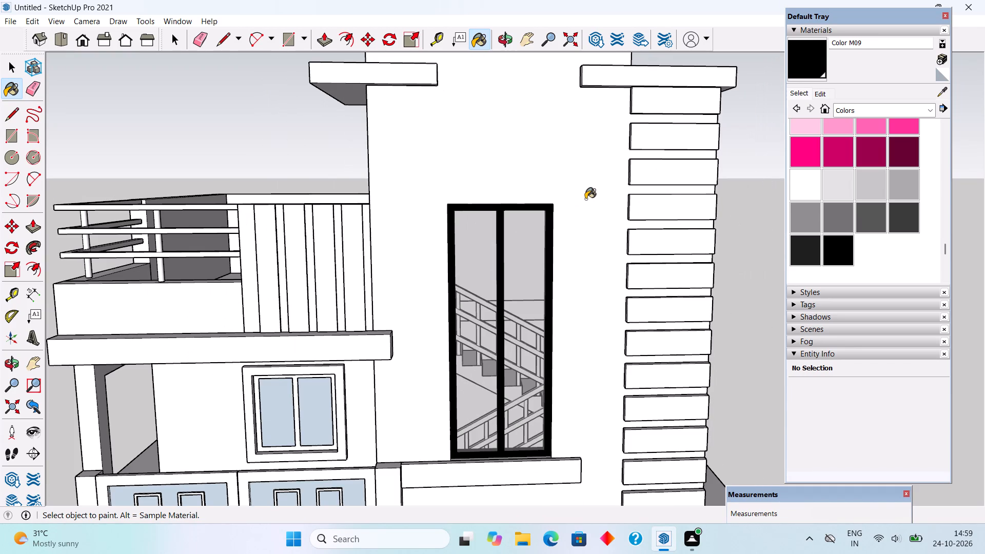
pyautogui.moveTo(583, 211); pyautogui.dragTo(895, 115, button='middle')
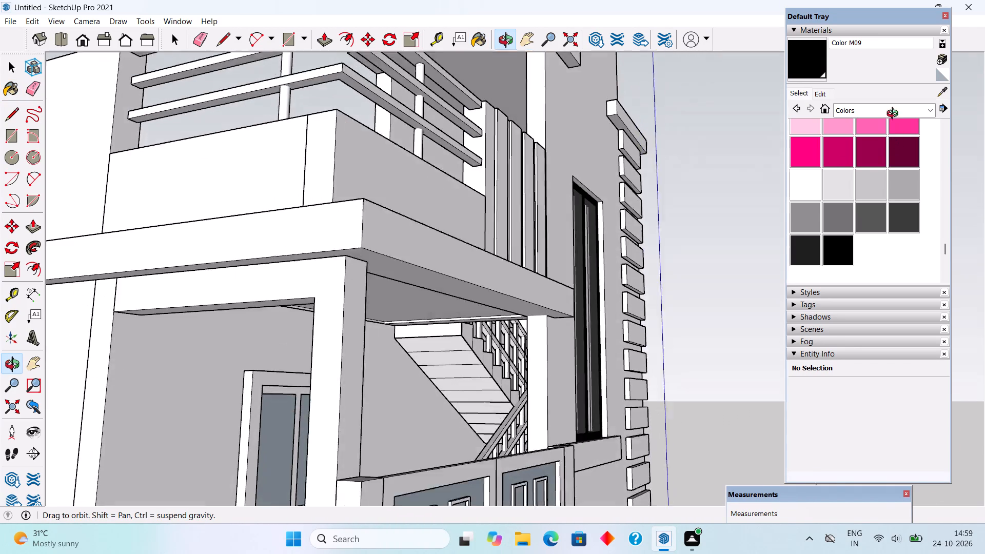
pyautogui.moveTo(895, 115); pyautogui.dragTo(891, 109, button='middle')
pyautogui.scroll(4, 513, 354)
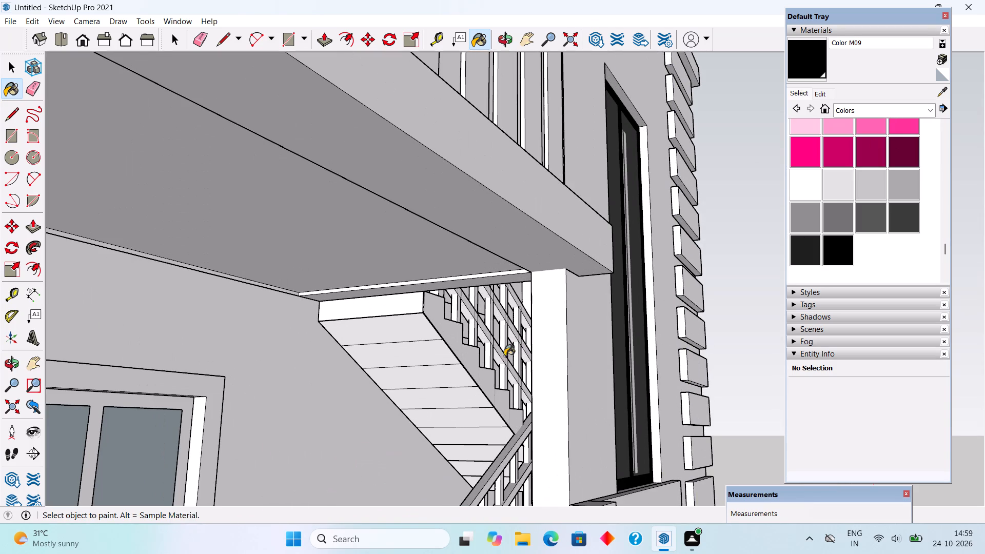
pyautogui.click(498, 353)
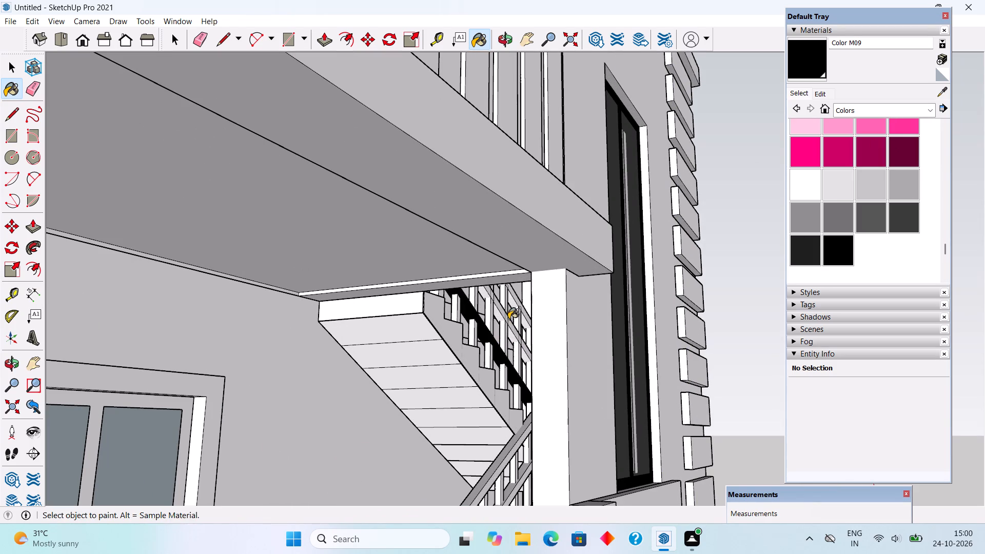
pyautogui.click(508, 320)
pyautogui.click(514, 299)
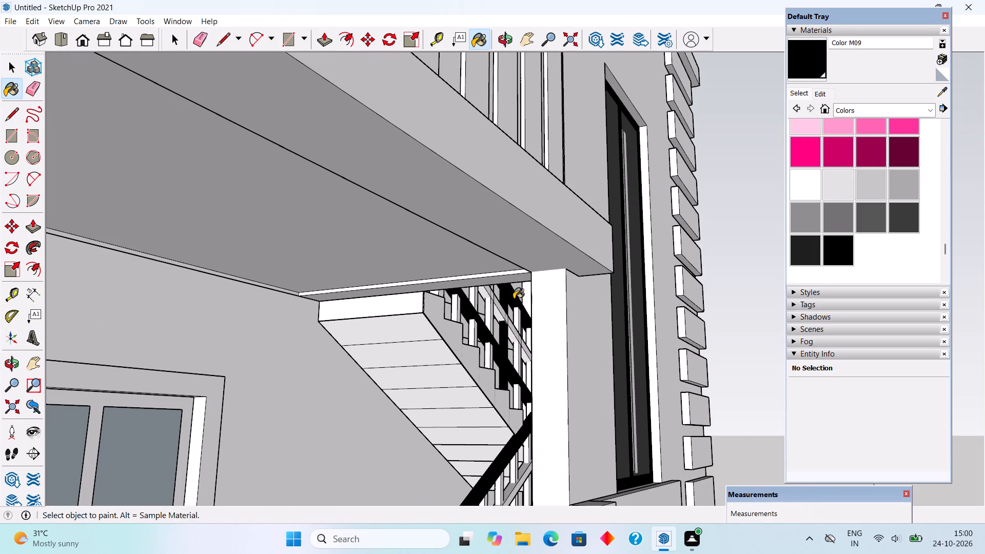
pyautogui.scroll(9, 514, 299)
pyautogui.click(501, 332)
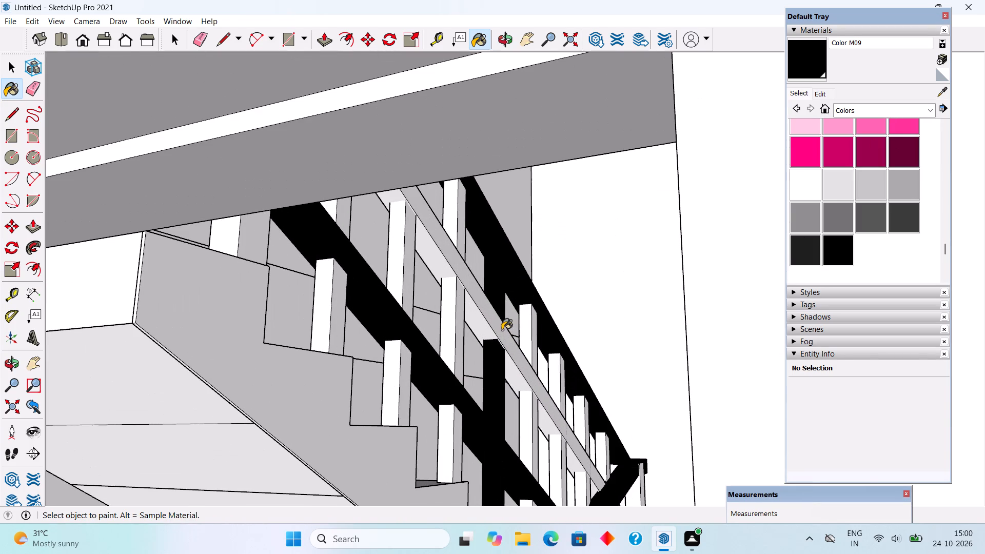
pyautogui.scroll(4, 501, 330)
pyautogui.doubleClick(490, 331)
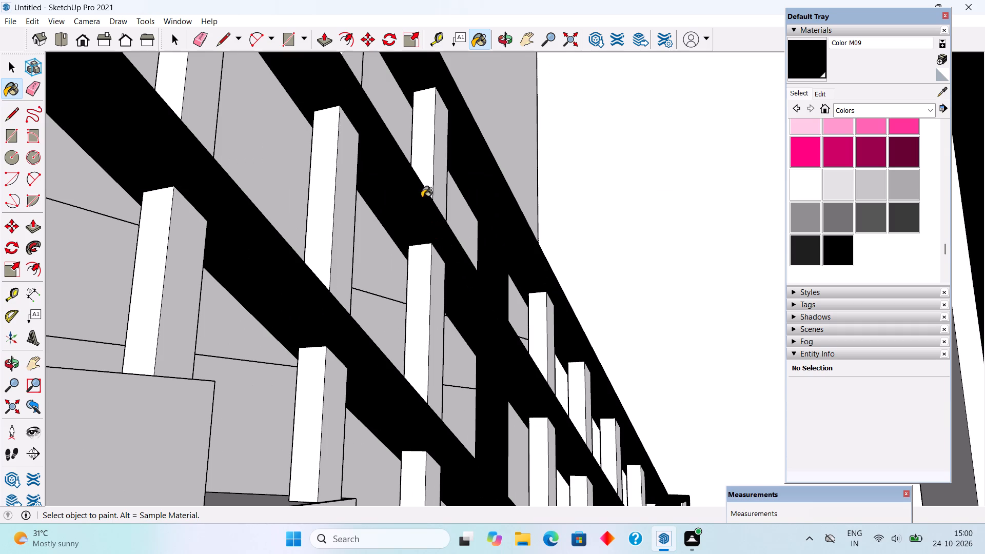
# Paint the balusters of the upper stair flight and the post at the landing black with Color M09.
pyautogui.click(423, 153)
pyautogui.click(336, 196)
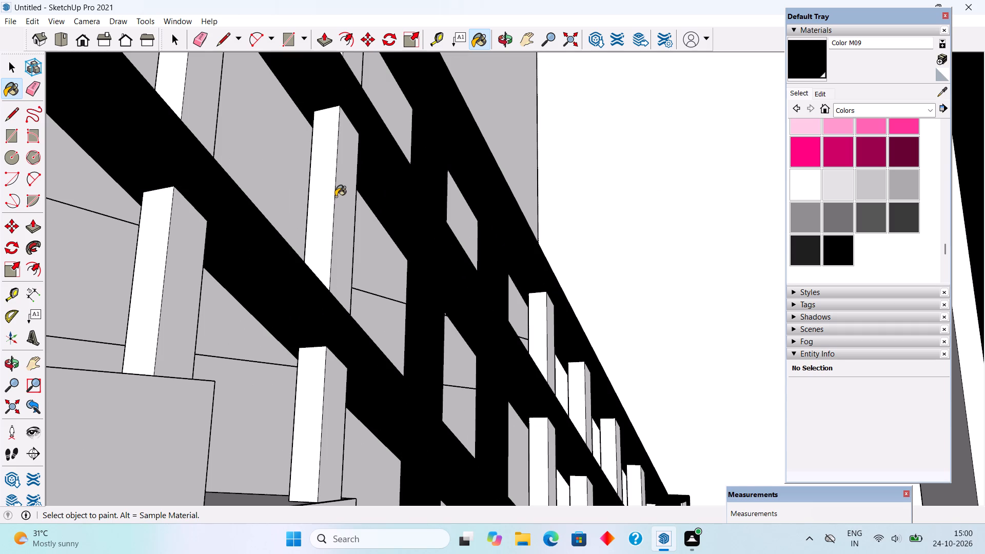
pyautogui.scroll(-4, 337, 196)
pyautogui.click(499, 298)
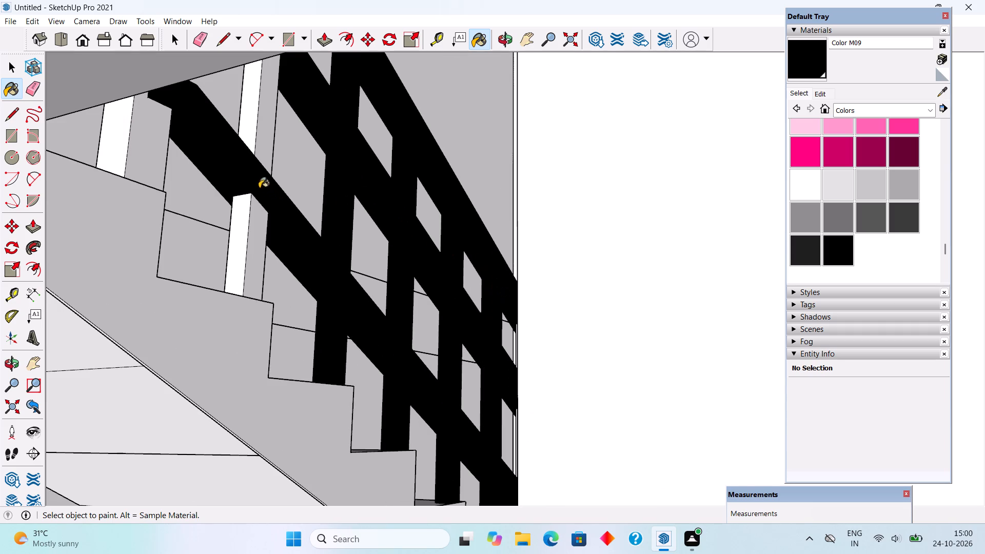
pyautogui.click(253, 225)
pyautogui.click(140, 163)
pyautogui.moveTo(227, 165); pyautogui.dragTo(187, 283, button='middle')
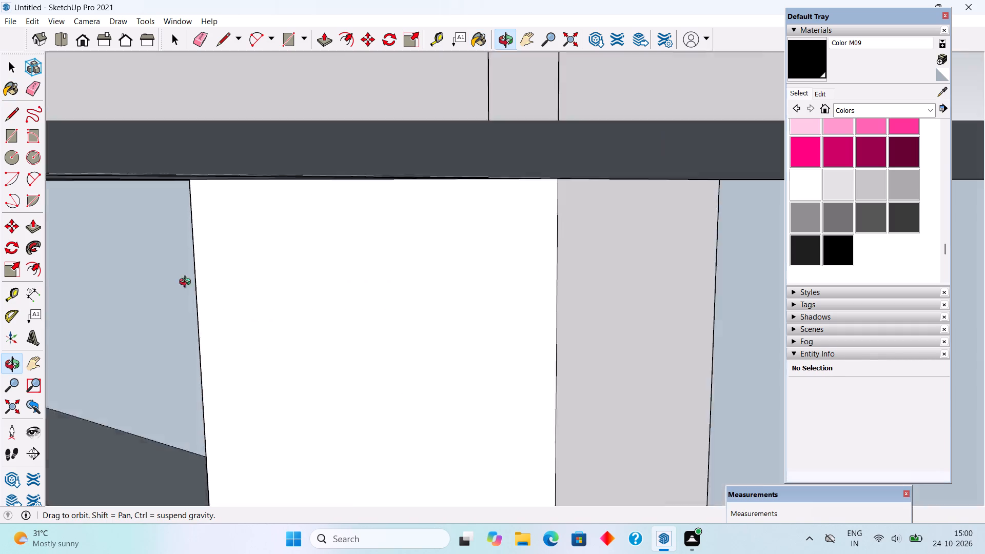
pyautogui.moveTo(187, 283); pyautogui.dragTo(286, 353, button='middle')
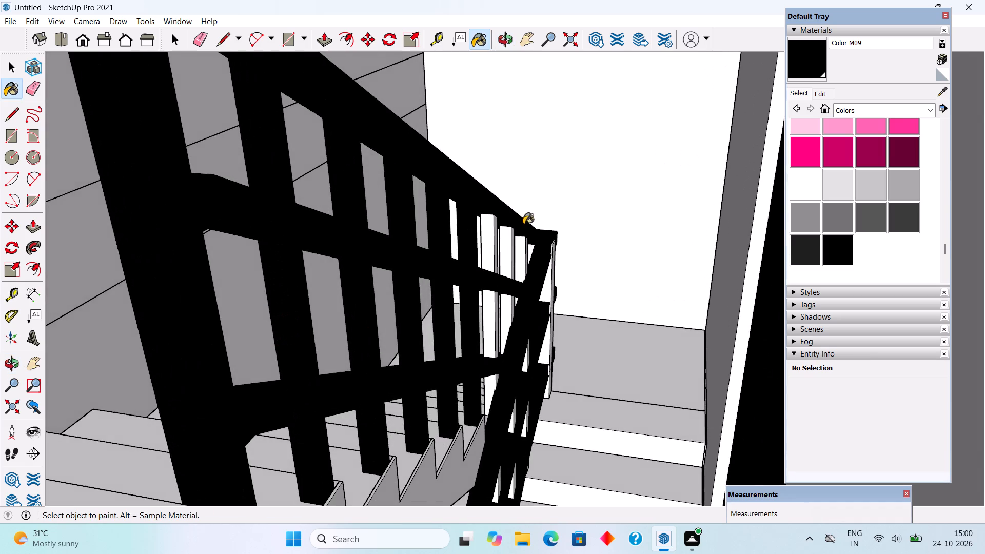
pyautogui.scroll(4, 523, 224)
pyautogui.scroll(4, 531, 283)
pyautogui.click(577, 315)
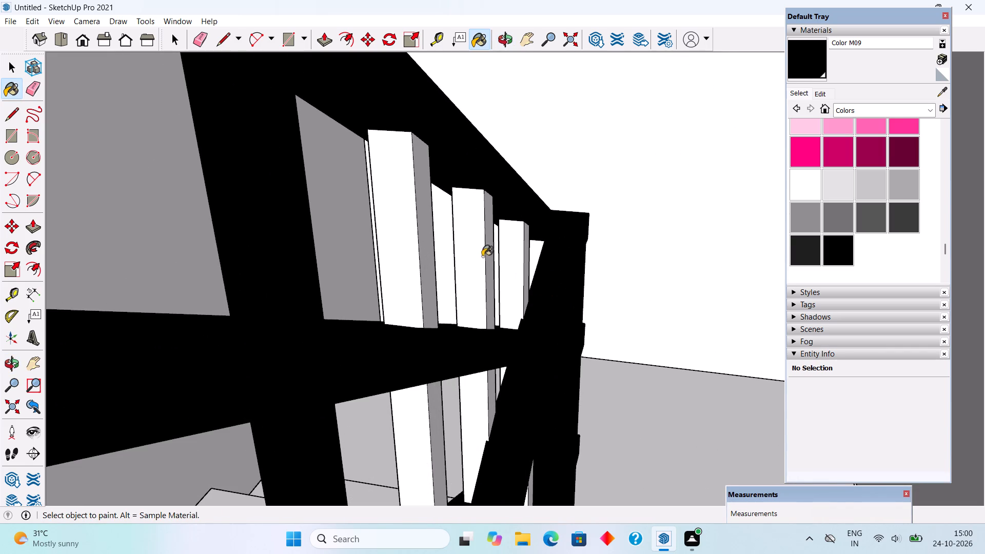
pyautogui.click(507, 243)
pyautogui.click(476, 252)
pyautogui.click(416, 270)
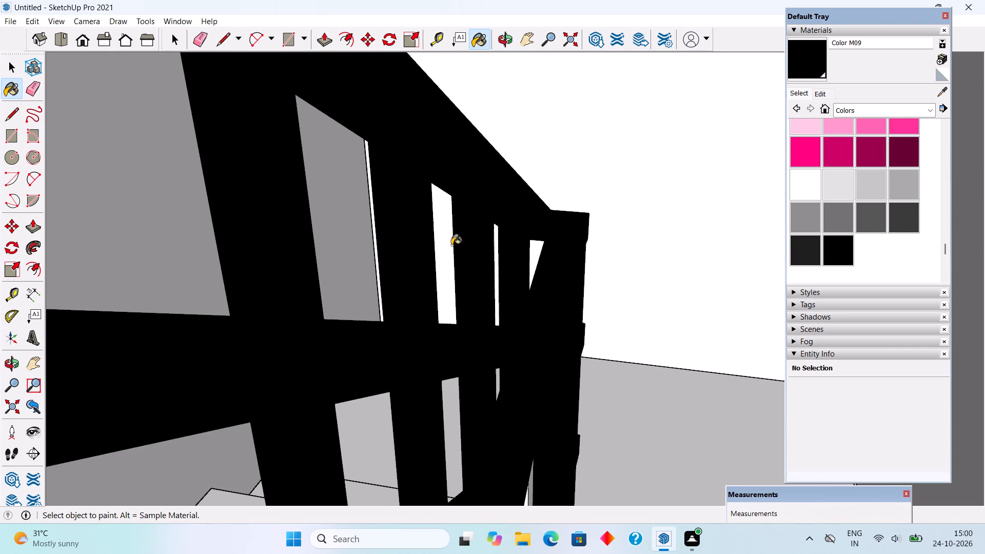
pyautogui.moveTo(476, 244); pyautogui.dragTo(667, 320, button='middle')
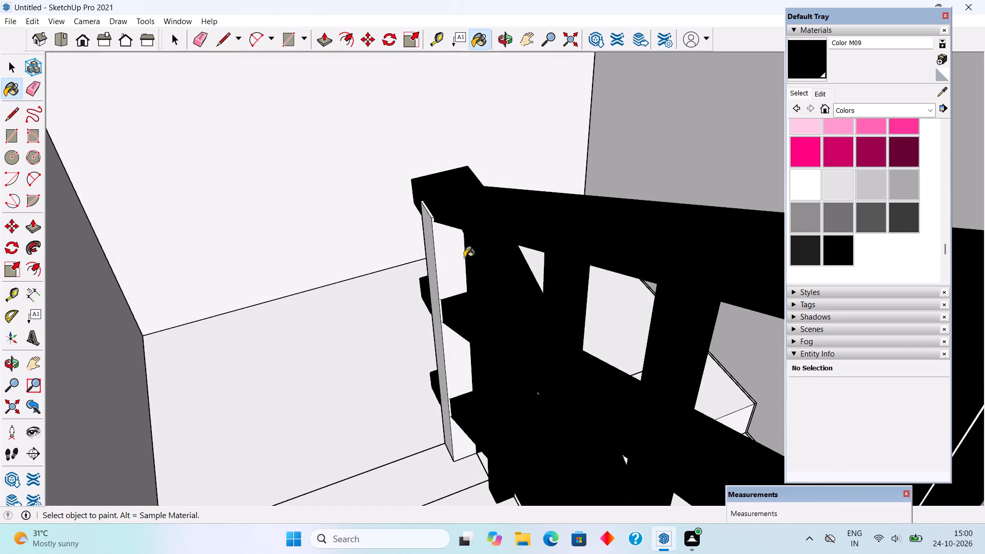
pyautogui.click(451, 254)
# Paint the balusters of the lower stair flight and the post at its foot black with Color M09.
pyautogui.moveTo(460, 250); pyautogui.dragTo(287, 253, button='middle')
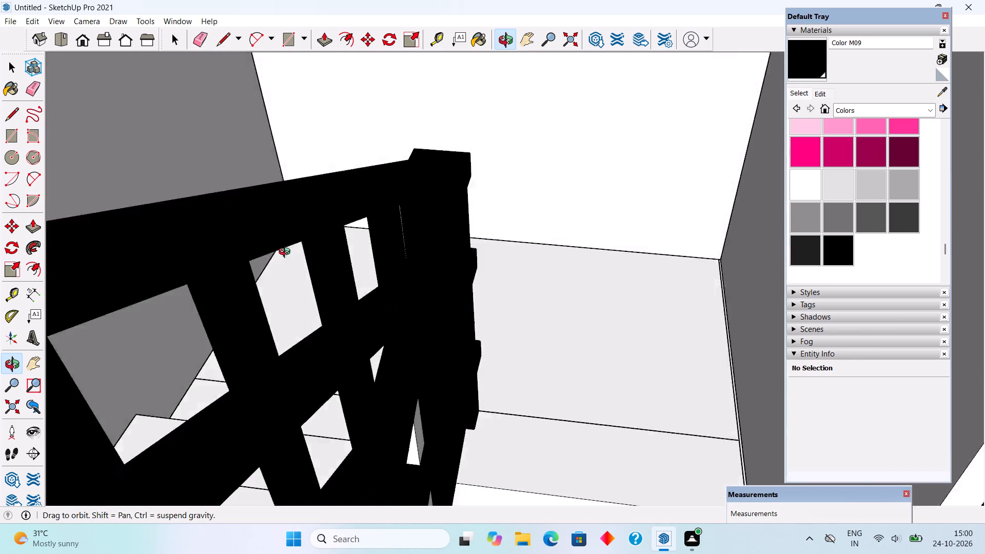
pyautogui.moveTo(287, 253); pyautogui.dragTo(260, 192, button='middle')
pyautogui.scroll(-9, 262, 191)
pyautogui.scroll(-4, 501, 174)
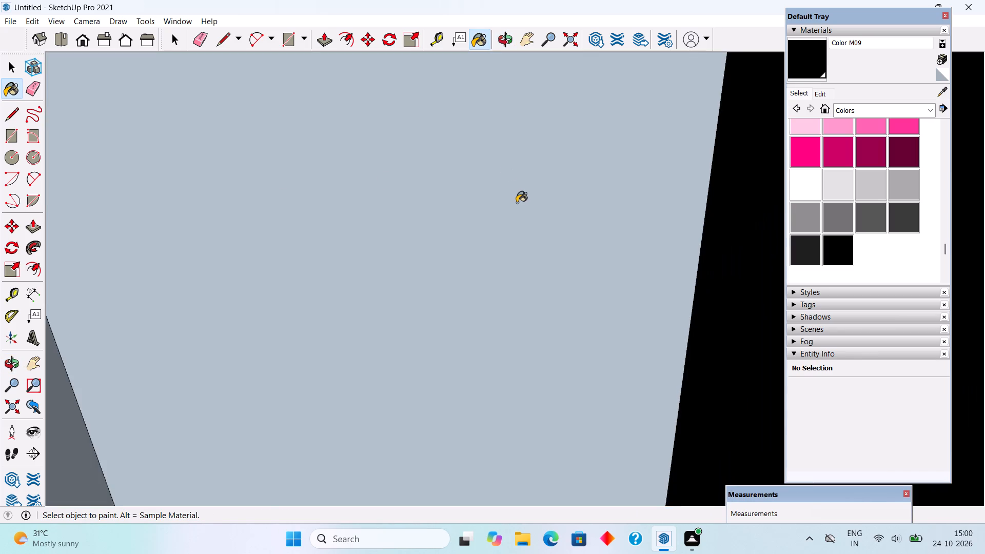
pyautogui.scroll(-20, 517, 203)
pyautogui.scroll(-5, 640, 216)
pyautogui.scroll(-8, 345, 281)
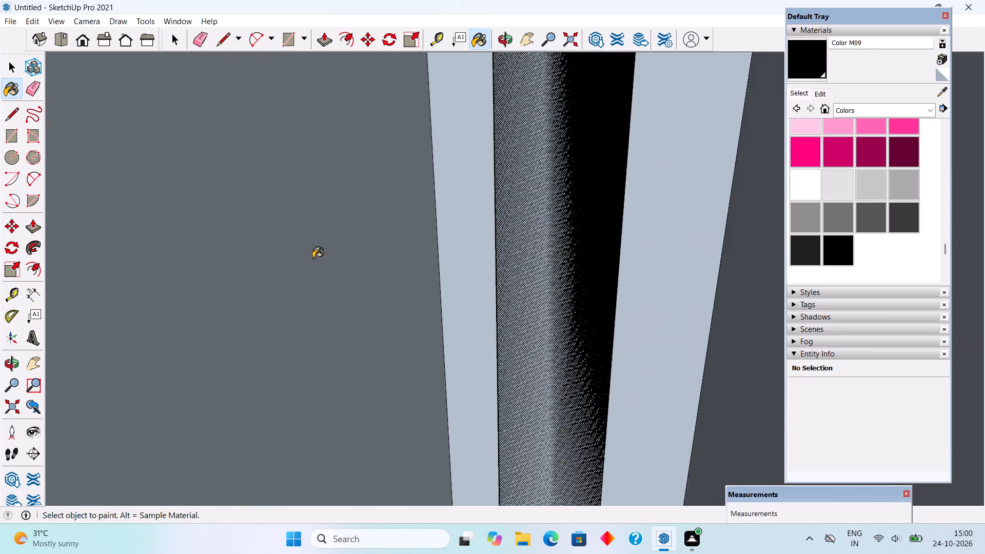
pyautogui.scroll(-19, 313, 258)
pyautogui.moveTo(561, 323); pyautogui.dragTo(744, 279, button='middle')
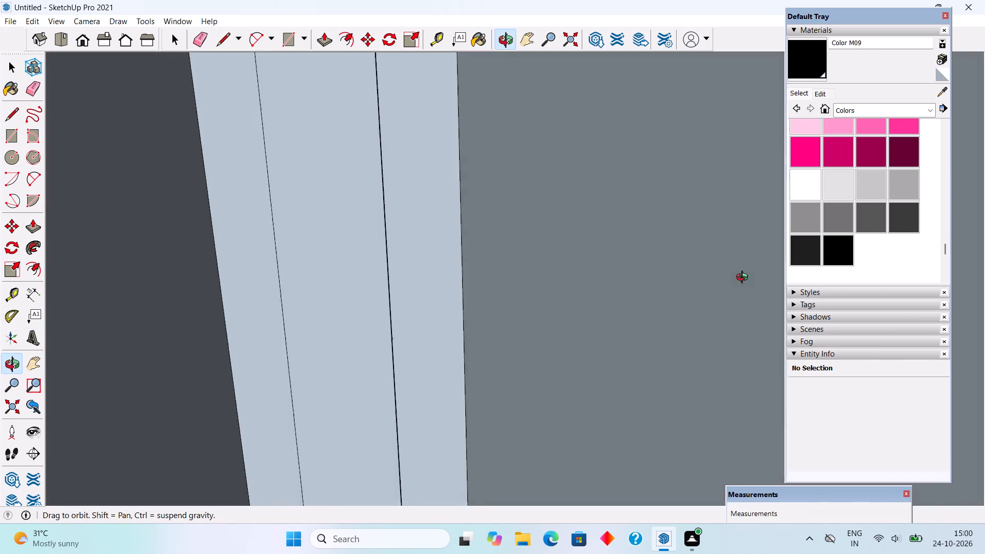
pyautogui.moveTo(744, 279); pyautogui.dragTo(551, 300, button='middle')
pyautogui.scroll(-3, 555, 300)
pyautogui.scroll(-18, 509, 296)
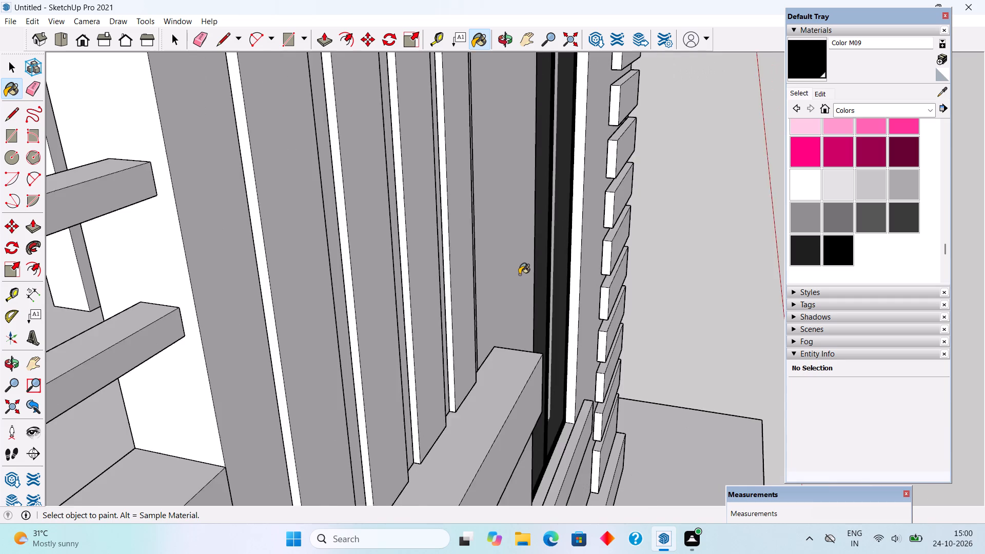
pyautogui.scroll(-5, 519, 274)
pyautogui.scroll(1, 521, 272)
pyautogui.scroll(-10, 521, 272)
pyautogui.moveTo(505, 318); pyautogui.dragTo(578, 199, button='middle')
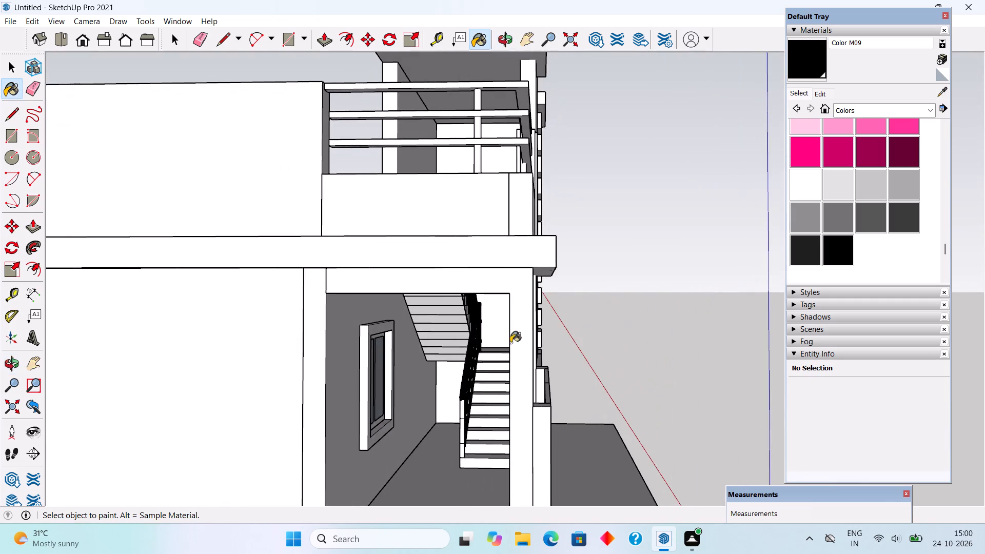
pyautogui.scroll(7, 480, 424)
pyautogui.moveTo(471, 411); pyautogui.dragTo(476, 373, button='middle')
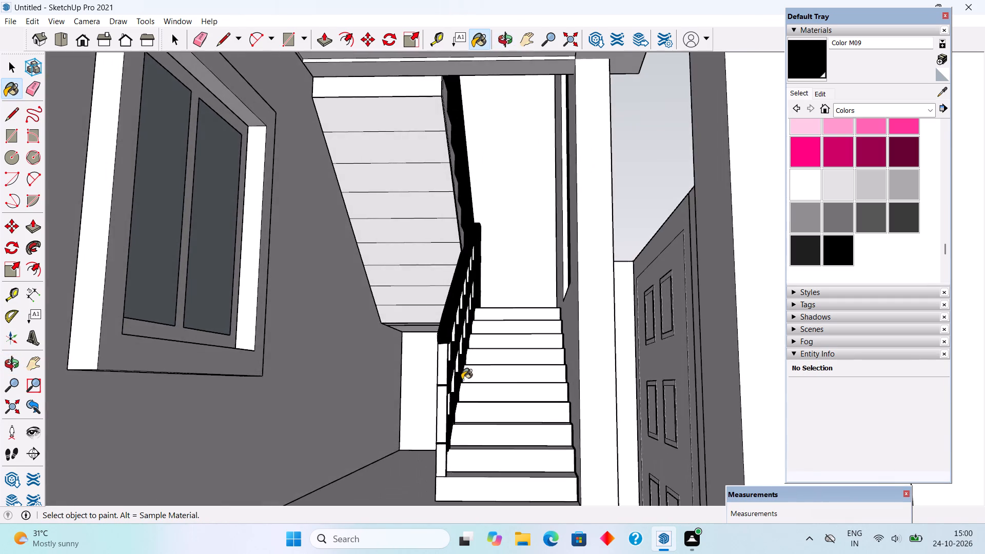
pyautogui.scroll(9, 457, 386)
pyautogui.moveTo(505, 204); pyautogui.dragTo(468, 216, button='middle')
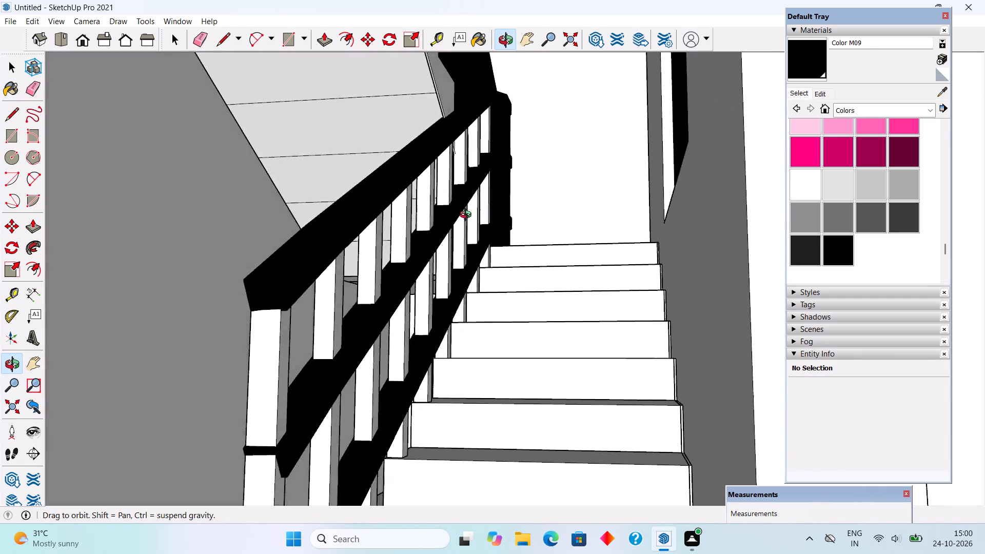
pyautogui.moveTo(468, 216); pyautogui.dragTo(440, 210, button='middle')
pyautogui.scroll(2, 466, 143)
pyautogui.click(490, 131)
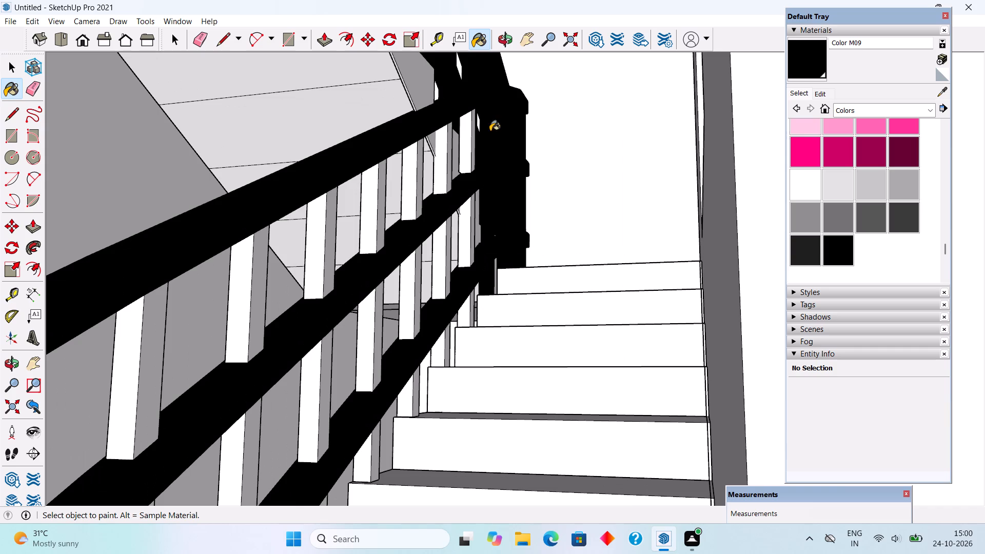
pyautogui.click(467, 149)
pyautogui.click(443, 166)
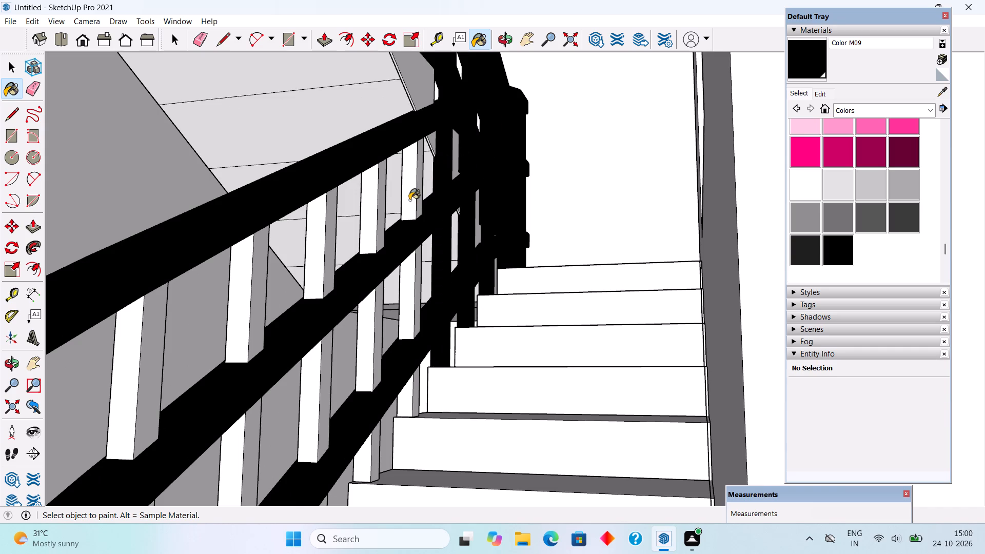
pyautogui.click(409, 200)
pyautogui.click(371, 233)
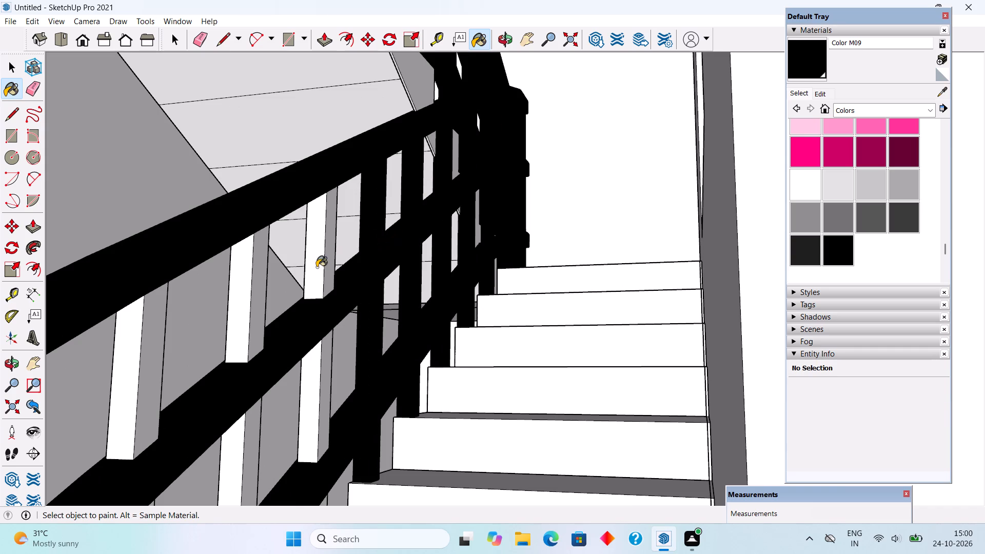
pyautogui.click(317, 267)
pyautogui.click(242, 320)
pyautogui.scroll(-3, 245, 314)
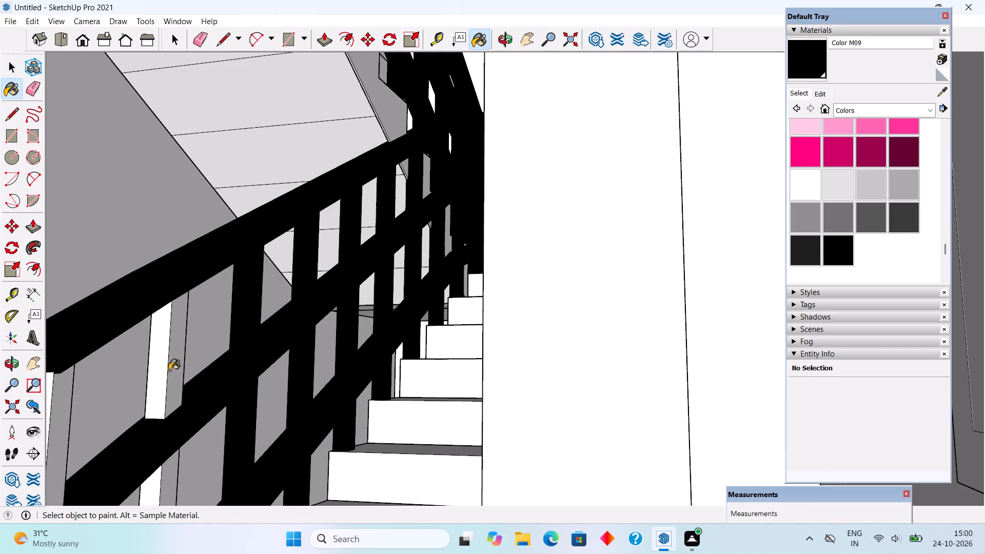
pyautogui.click(169, 370)
pyautogui.click(65, 411)
# Examine the staircase railing through the tall window and the whole house front from outside.
pyautogui.moveTo(233, 290); pyautogui.dragTo(340, 330, button='middle')
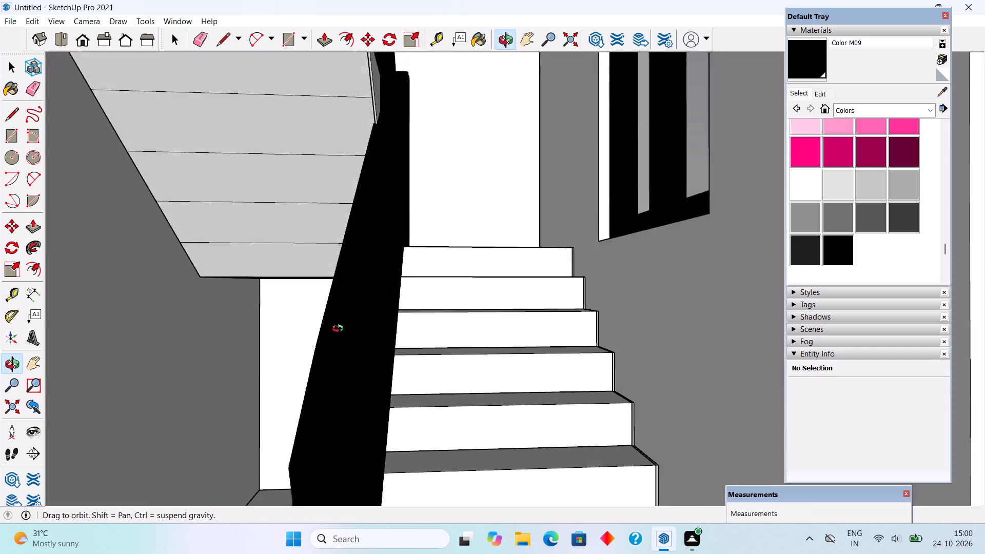
pyautogui.moveTo(340, 330); pyautogui.dragTo(1, 366, button='middle')
pyautogui.scroll(-4, 0, 366)
pyautogui.scroll(1, 3, 365)
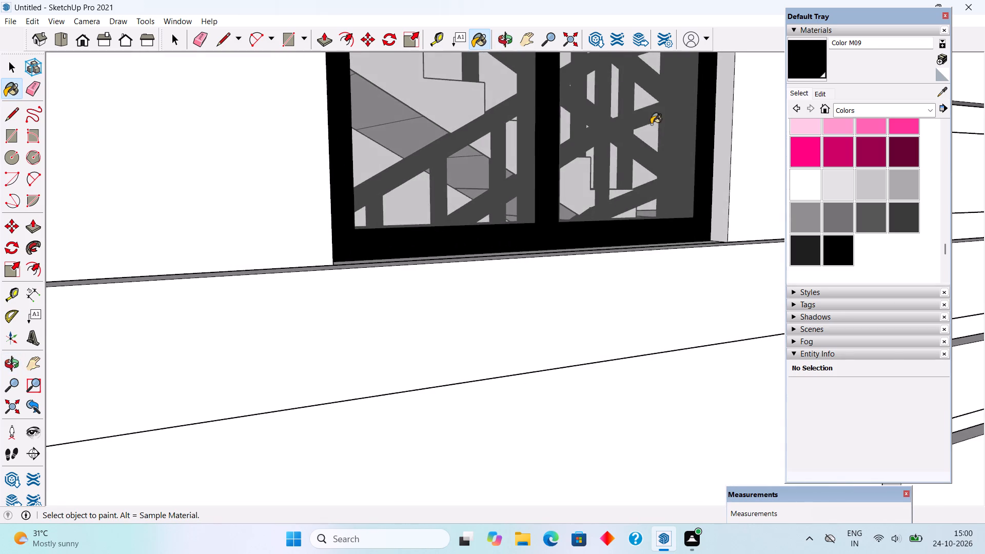
pyautogui.scroll(-7, 653, 123)
pyautogui.scroll(-14, 561, 238)
pyautogui.moveTo(585, 249); pyautogui.dragTo(418, 301, button='middle')
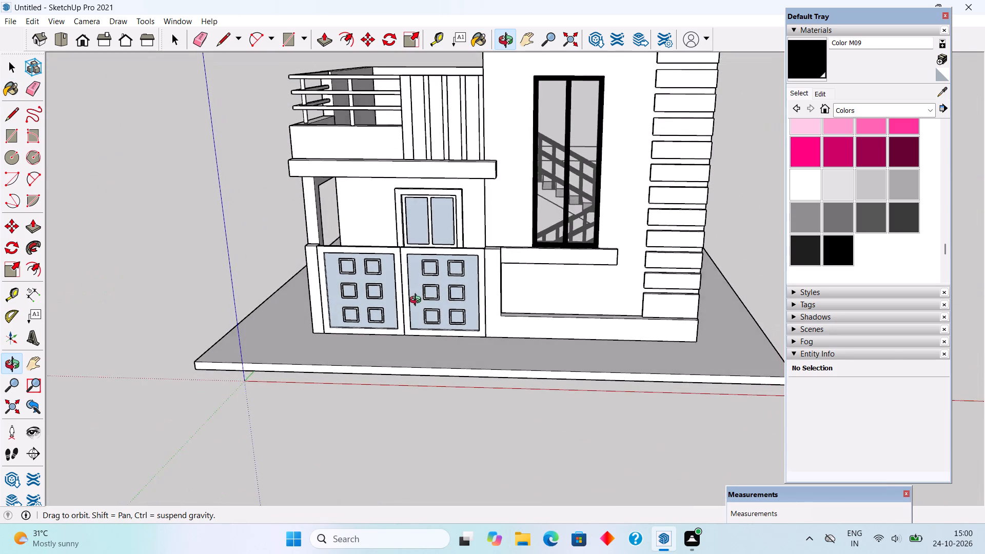
pyautogui.moveTo(418, 301); pyautogui.dragTo(453, 344, button='middle')
pyautogui.scroll(3, 454, 337)
pyautogui.moveTo(595, 372); pyautogui.dragTo(575, 278, button='middle')
pyautogui.scroll(-3, 575, 274)
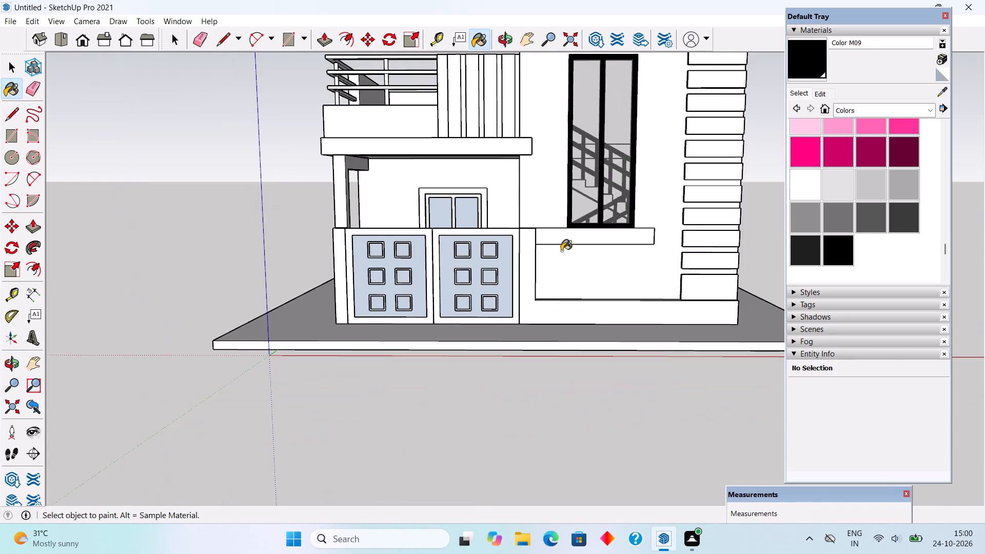
pyautogui.scroll(-5, 556, 238)
pyautogui.moveTo(688, 306); pyautogui.dragTo(703, 346, button='middle')
pyautogui.scroll(-1, 703, 357)
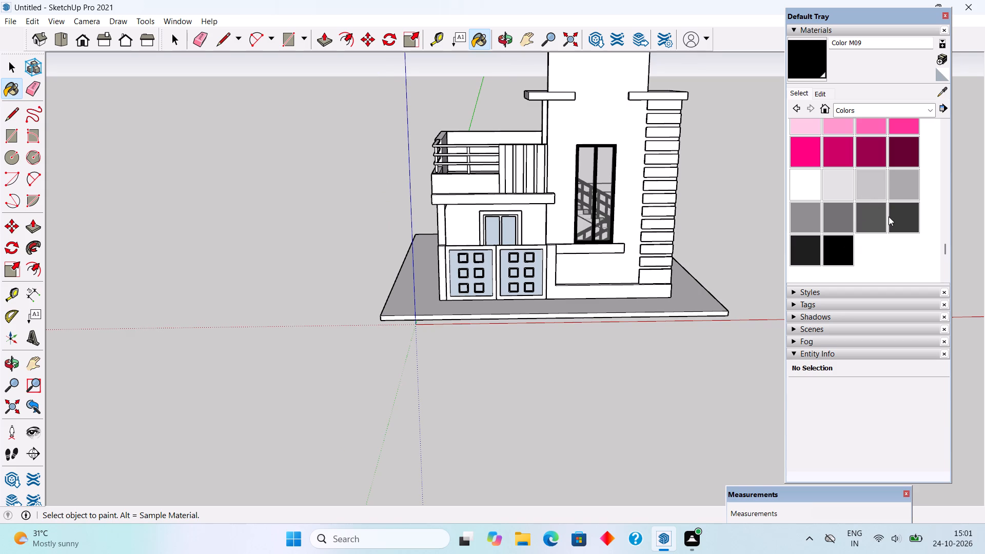
# Paint both leaves of the front gate dark gray with Color M07.
pyautogui.click(914, 209)
pyautogui.scroll(5, 371, 254)
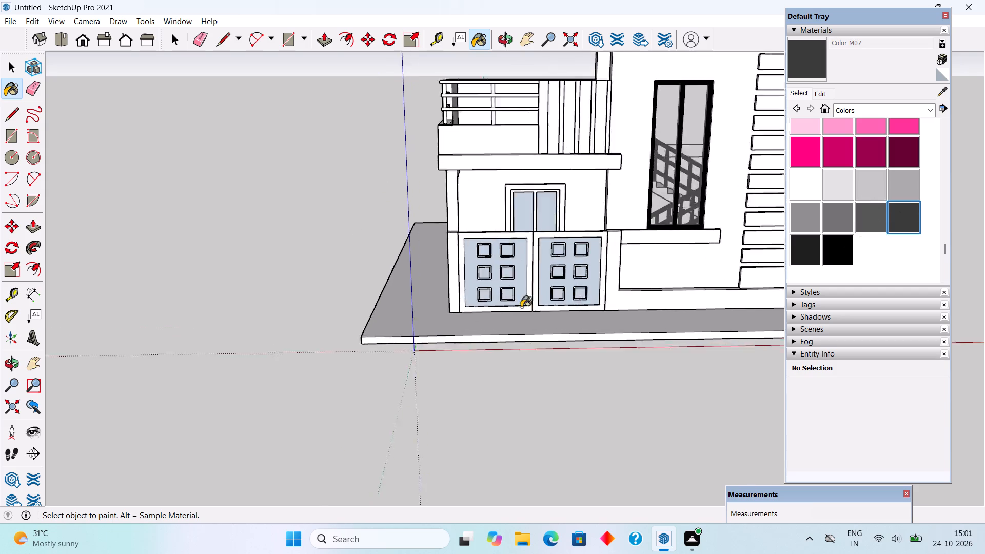
pyautogui.scroll(7, 521, 307)
pyautogui.click(527, 263)
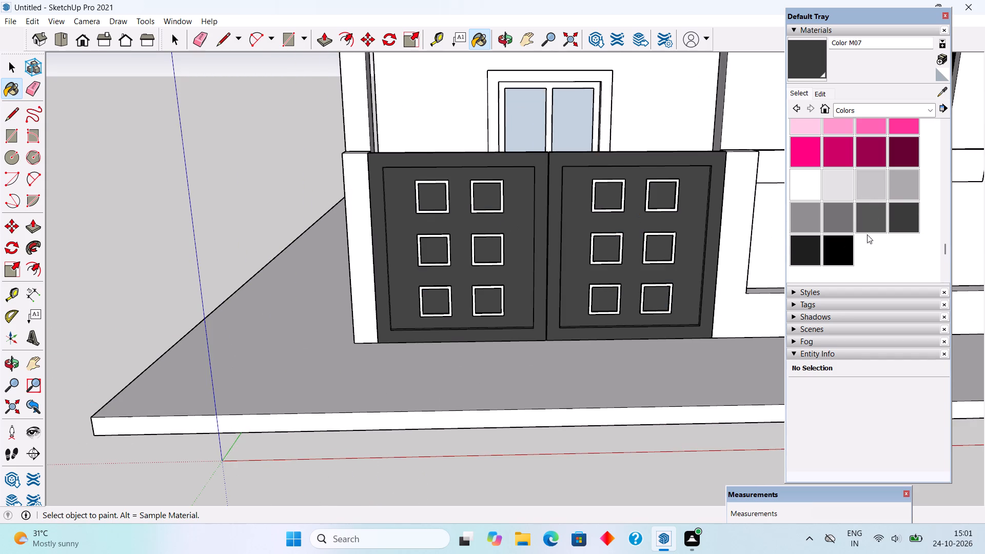
# Paint the six small square frames on the left gate leaf near-black with Color M08.
pyautogui.click(807, 247)
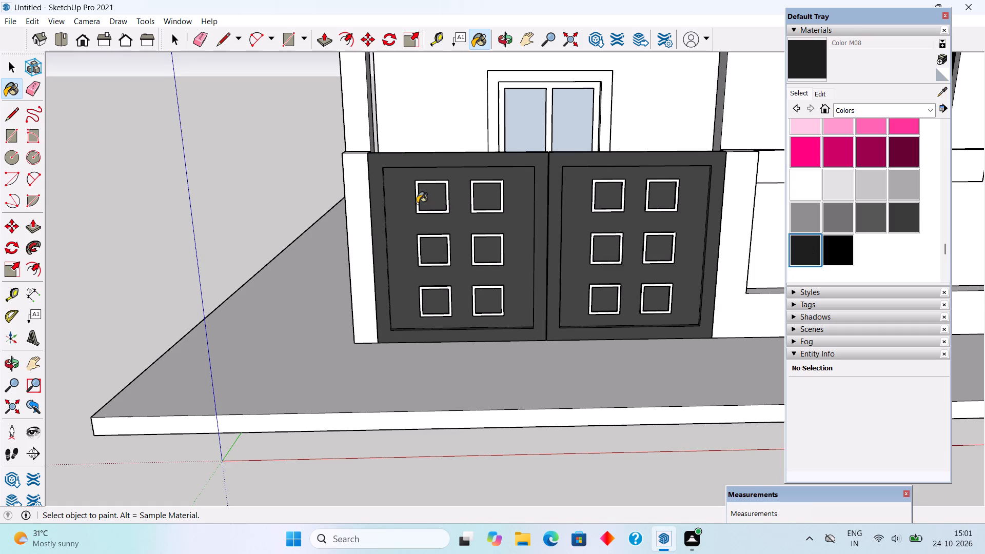
pyautogui.scroll(8, 417, 201)
pyautogui.click(460, 174)
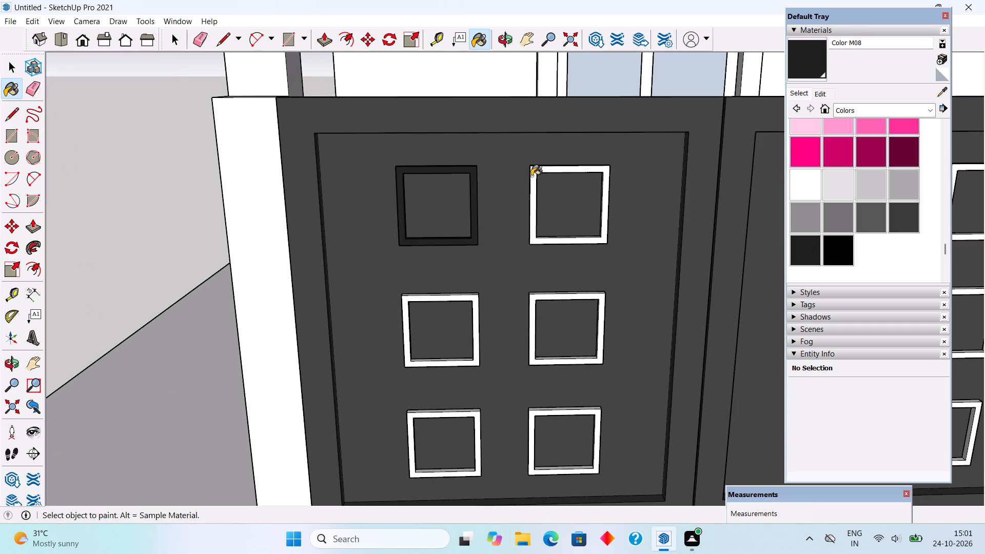
pyautogui.click(534, 176)
pyautogui.click(542, 298)
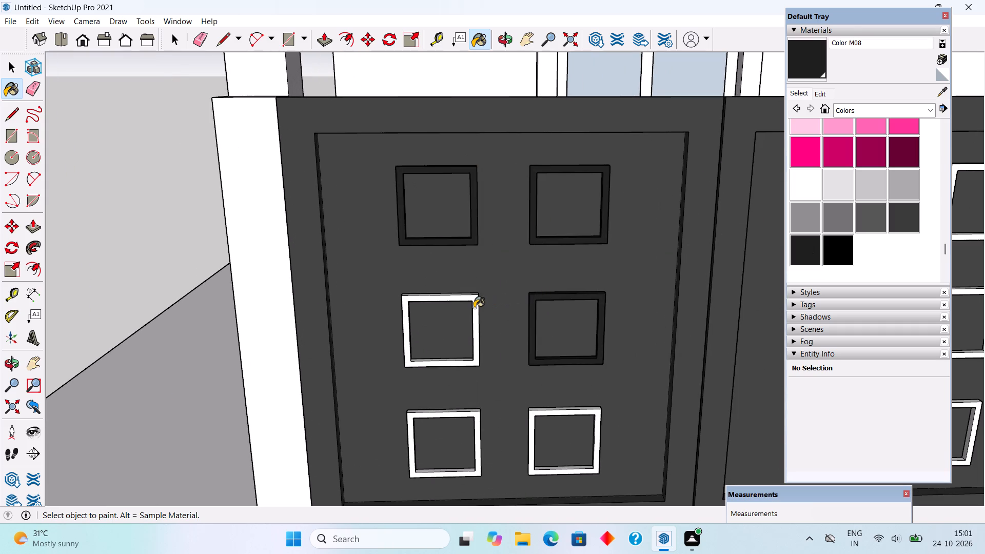
pyautogui.click(474, 308)
pyautogui.click(478, 419)
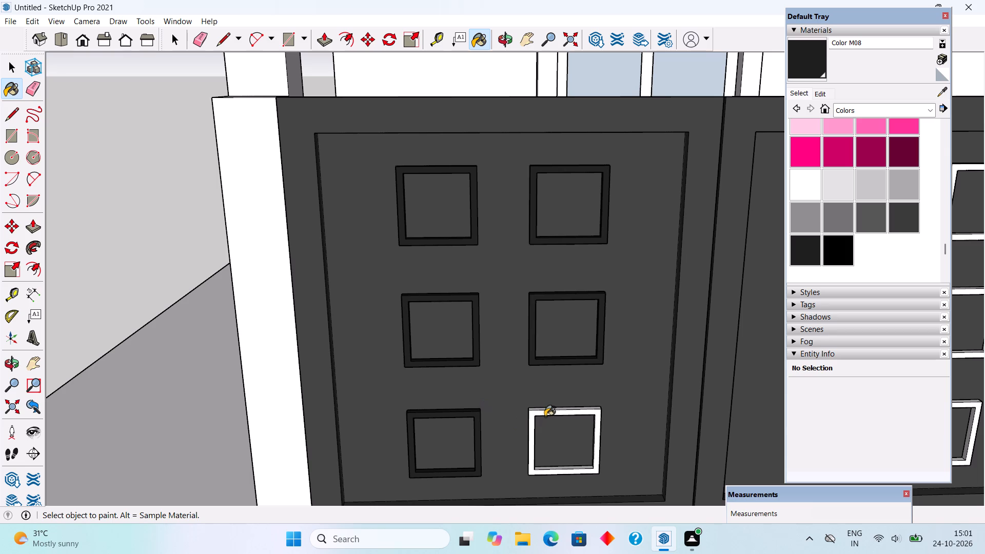
pyautogui.click(546, 415)
# Paint the six small square frames on the right gate leaf with Color M08.
pyautogui.scroll(-6, 338, 275)
pyautogui.scroll(3, 757, 245)
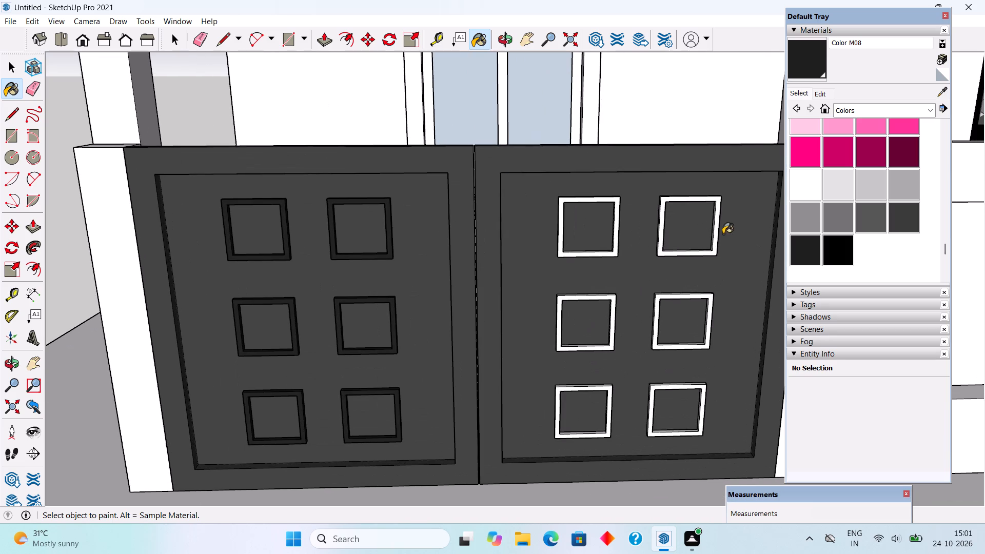
pyautogui.click(718, 229)
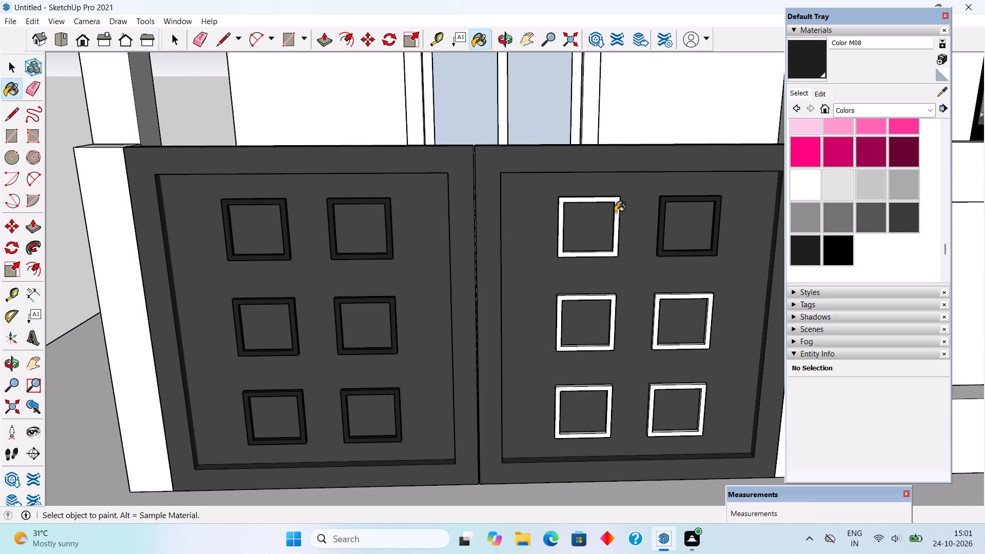
pyautogui.click(615, 212)
pyautogui.click(613, 302)
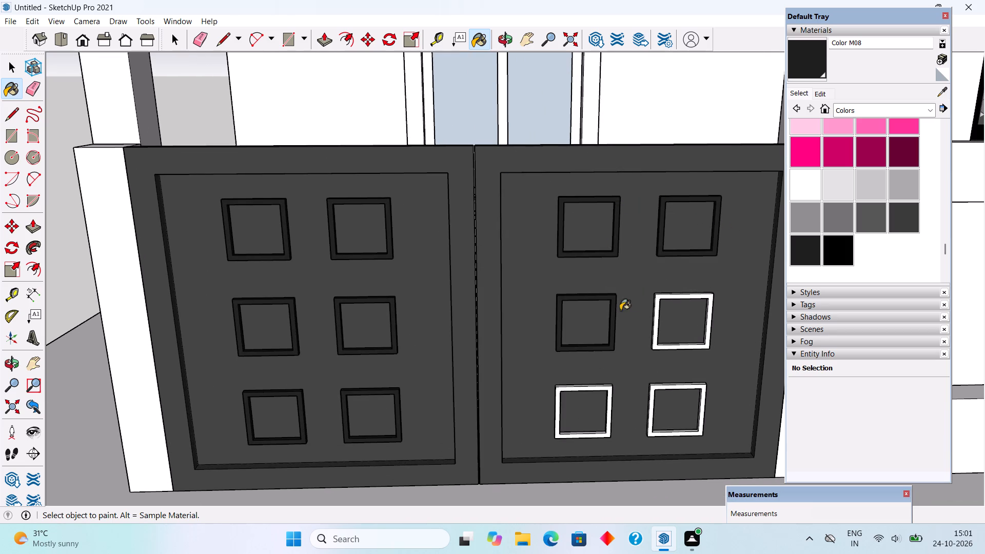
pyautogui.click(657, 301)
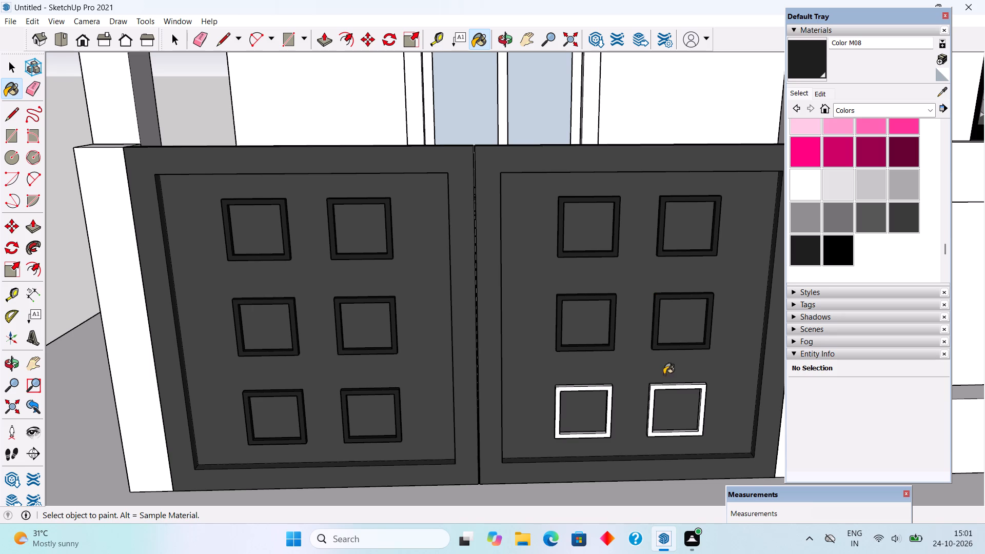
pyautogui.click(660, 388)
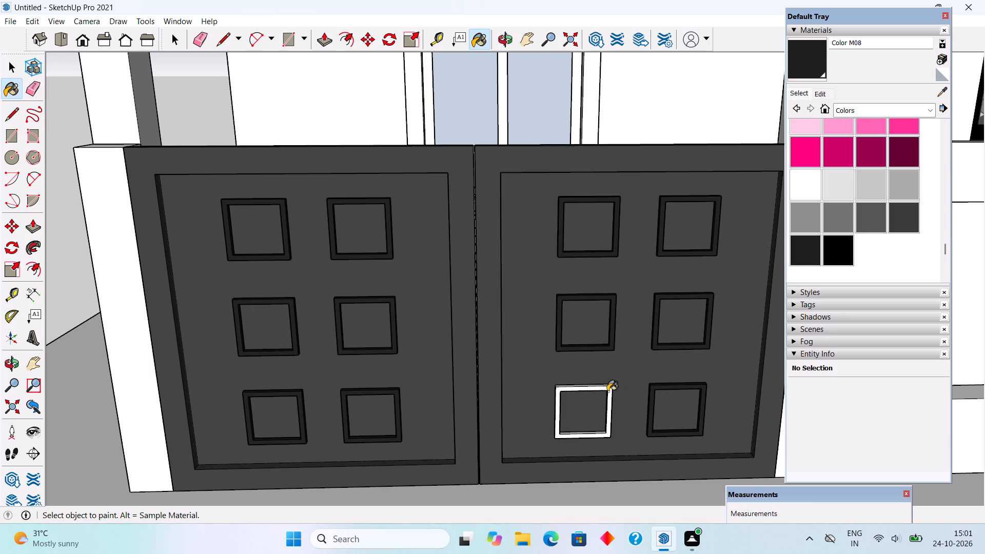
pyautogui.click(607, 391)
pyautogui.press('space')
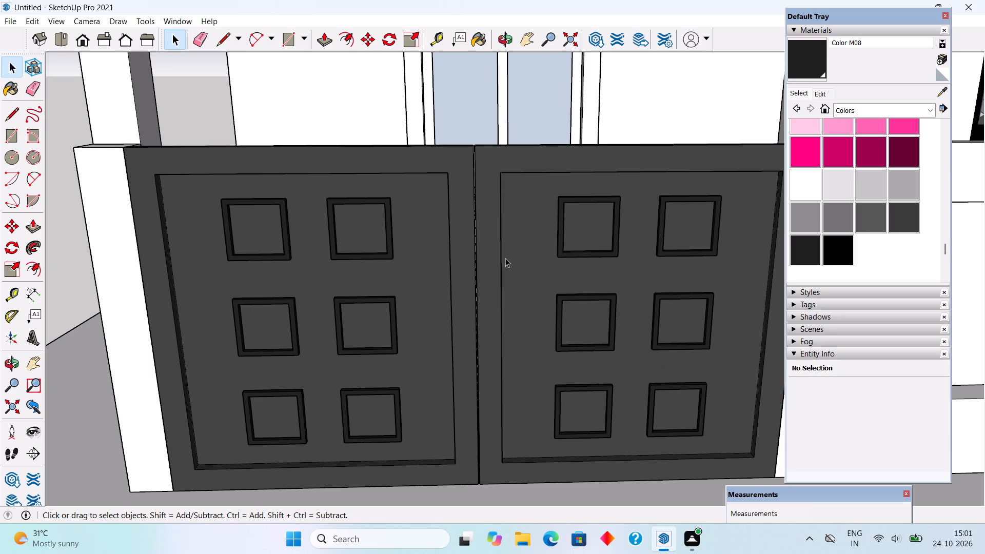
# Paint the outer border faces of both gate leaves with Color M08, inside the gate group.
pyautogui.tripleClick(505, 258)
pyautogui.click(493, 231)
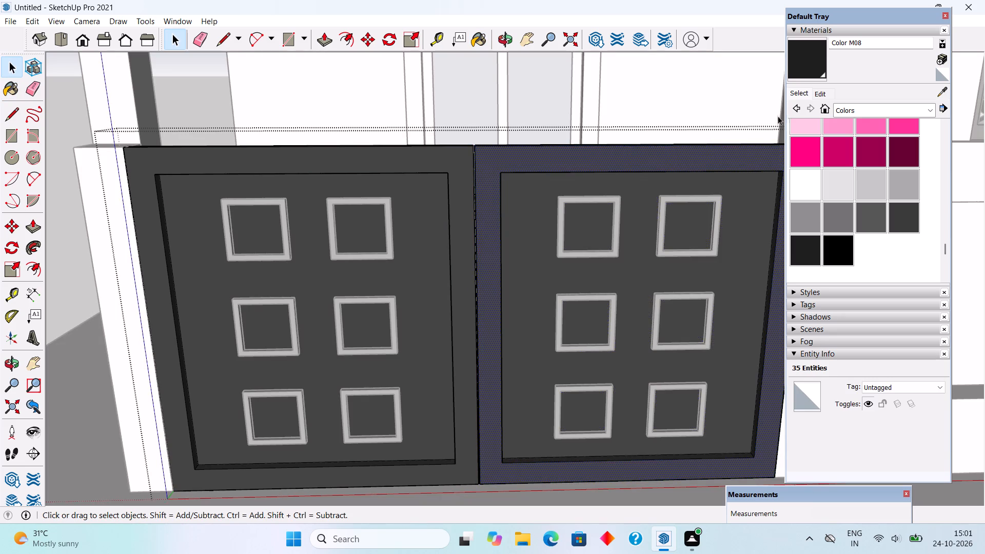
pyautogui.click(814, 63)
pyautogui.click(496, 268)
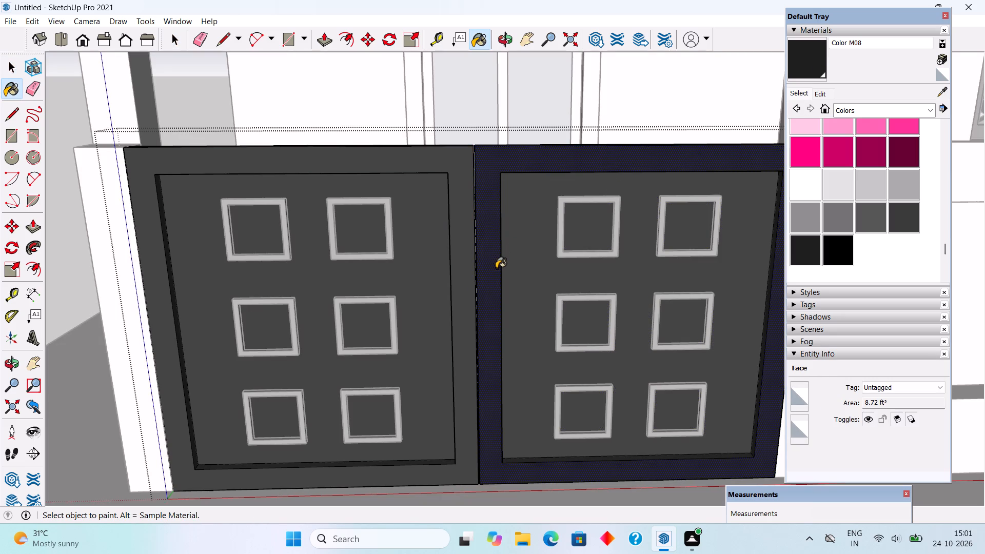
pyautogui.click(470, 282)
pyautogui.press('space')
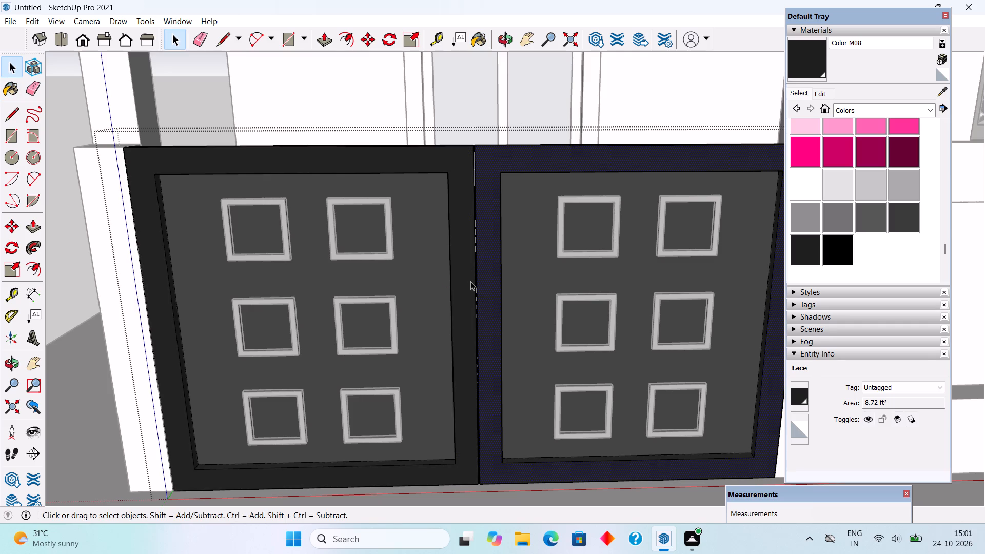
pyautogui.scroll(-8, 470, 281)
pyautogui.click(206, 240)
# Sample Color M07 from the gate panel and paint the ledge below the tall window with it.
pyautogui.moveTo(525, 288); pyautogui.dragTo(508, 194, button='middle')
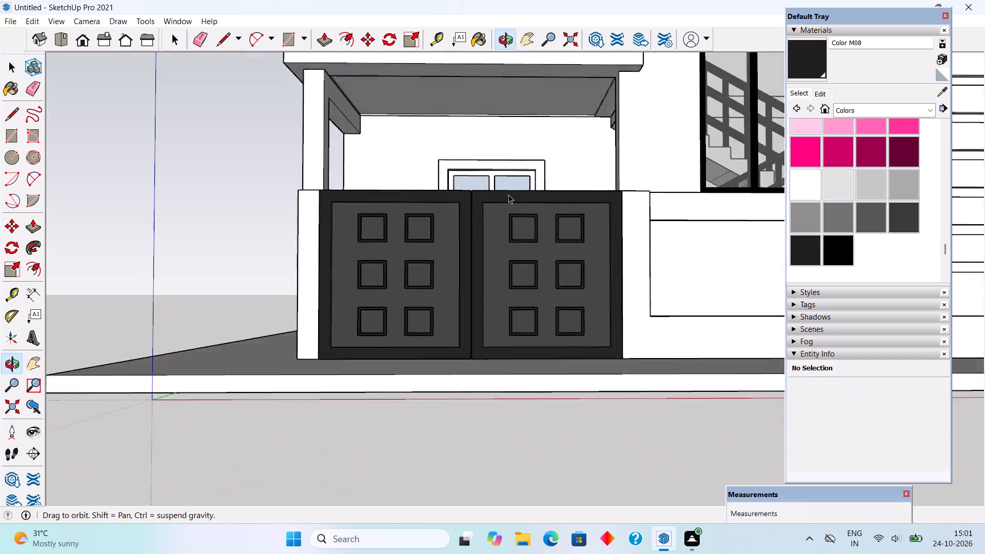
pyautogui.moveTo(508, 194); pyautogui.dragTo(517, 201, button='middle')
pyautogui.scroll(-4, 510, 196)
pyautogui.moveTo(462, 211); pyautogui.dragTo(459, 260, button='middle')
pyautogui.scroll(-5, 459, 260)
pyautogui.moveTo(444, 330); pyautogui.dragTo(483, 293, button='middle')
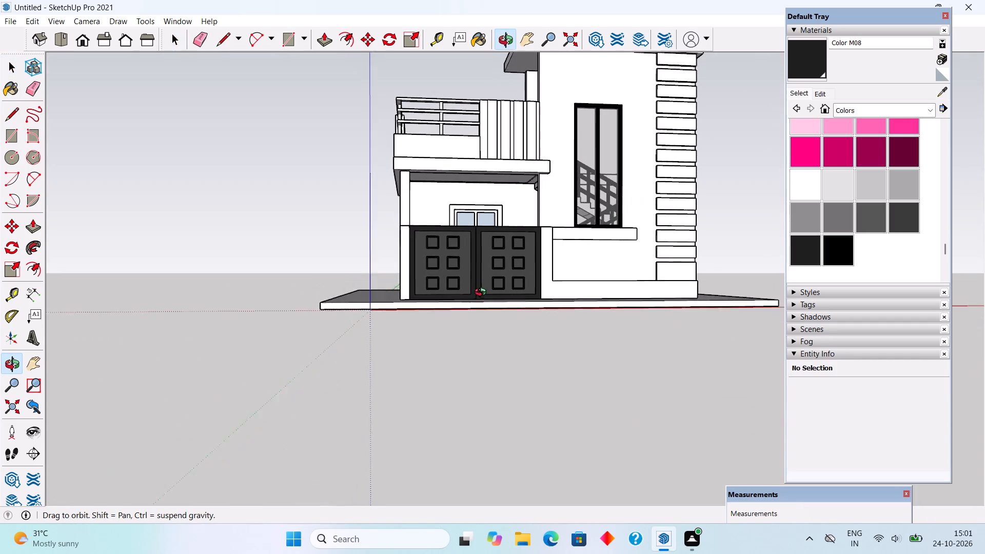
pyautogui.moveTo(483, 293); pyautogui.dragTo(477, 296, button='middle')
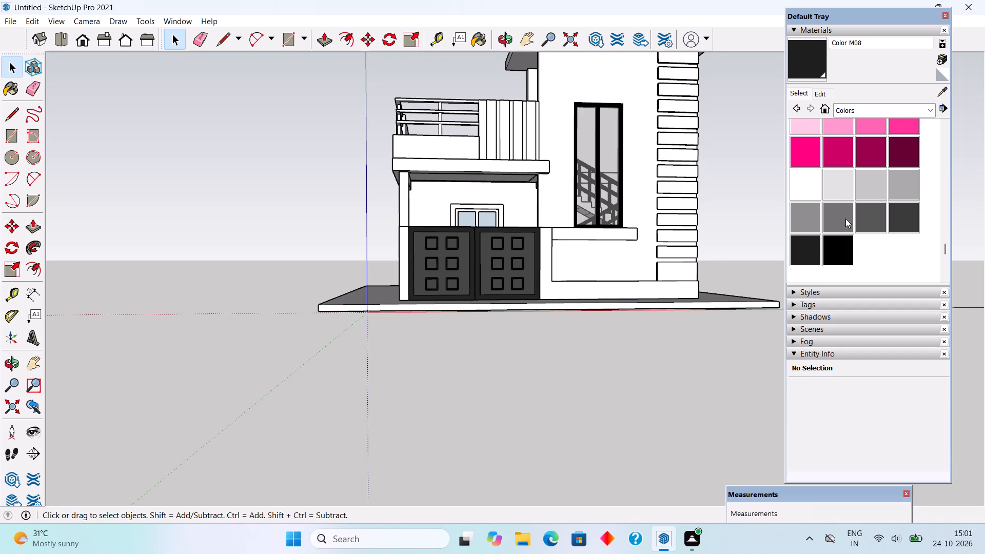
pyautogui.click(937, 95)
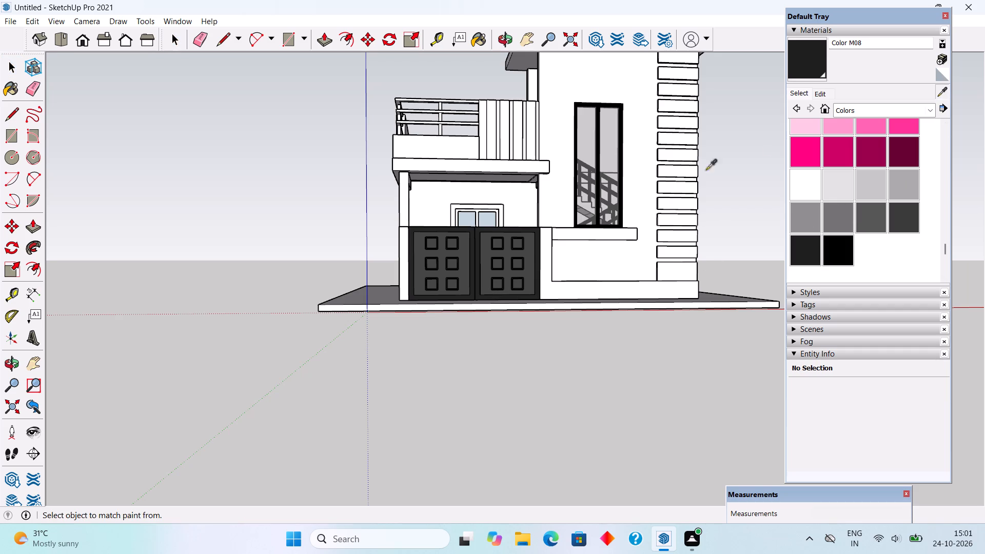
pyautogui.scroll(4, 533, 254)
pyautogui.click(533, 254)
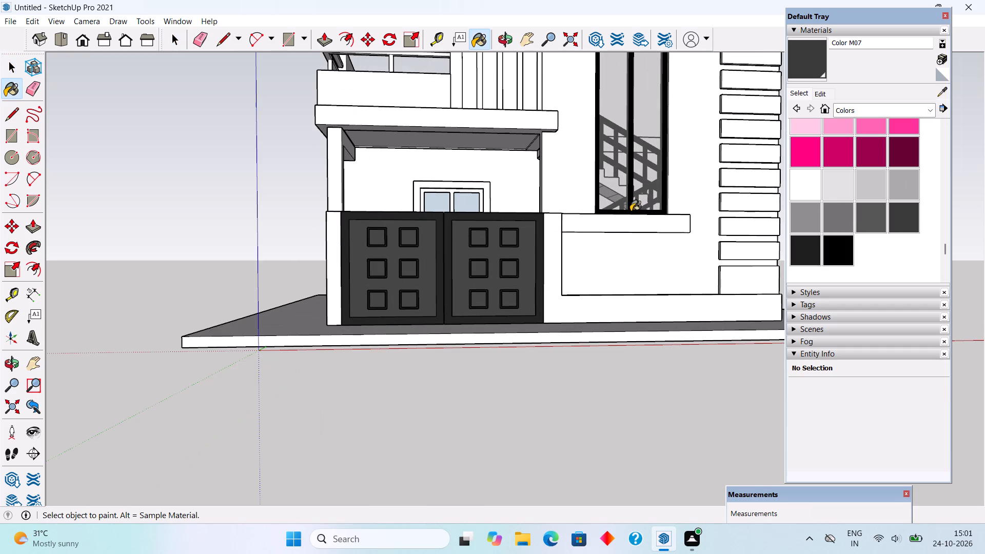
pyautogui.click(632, 227)
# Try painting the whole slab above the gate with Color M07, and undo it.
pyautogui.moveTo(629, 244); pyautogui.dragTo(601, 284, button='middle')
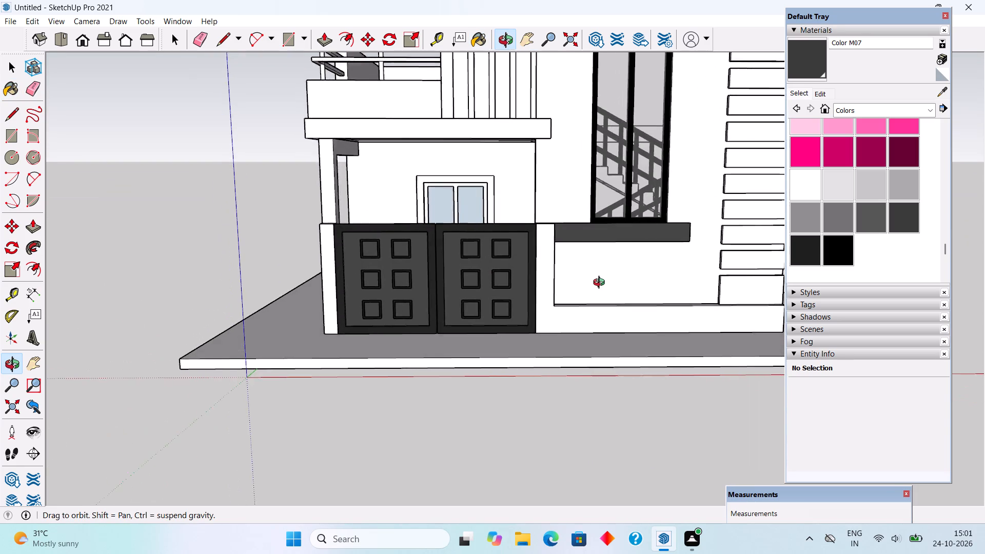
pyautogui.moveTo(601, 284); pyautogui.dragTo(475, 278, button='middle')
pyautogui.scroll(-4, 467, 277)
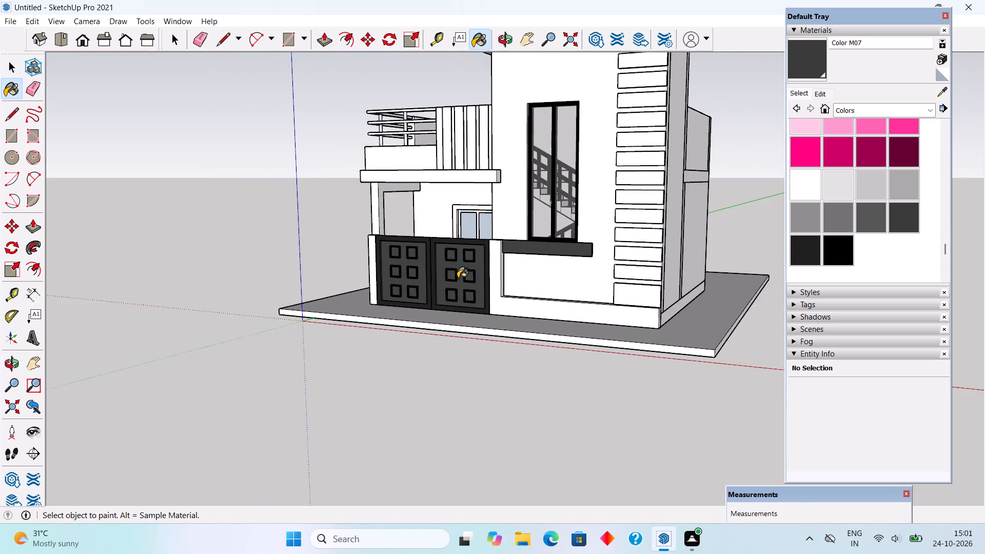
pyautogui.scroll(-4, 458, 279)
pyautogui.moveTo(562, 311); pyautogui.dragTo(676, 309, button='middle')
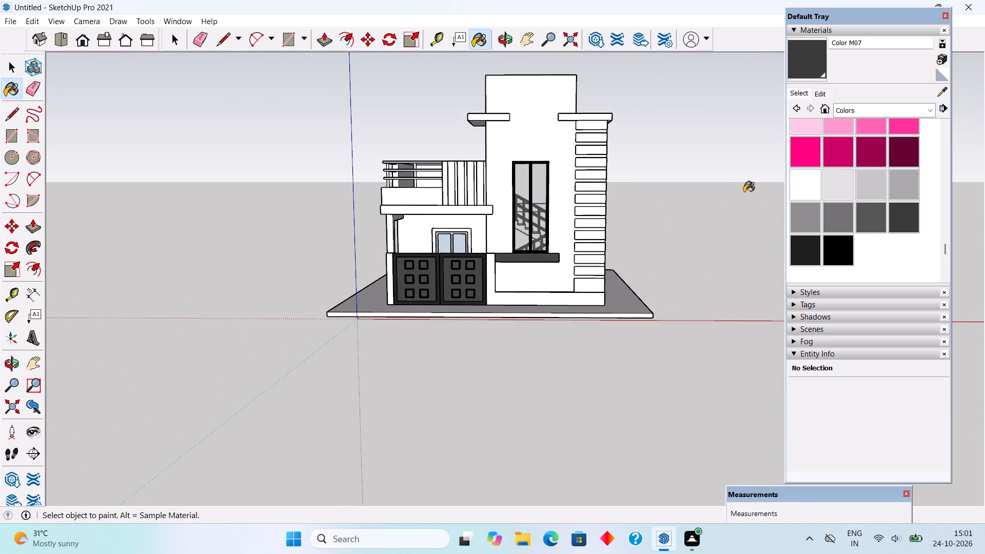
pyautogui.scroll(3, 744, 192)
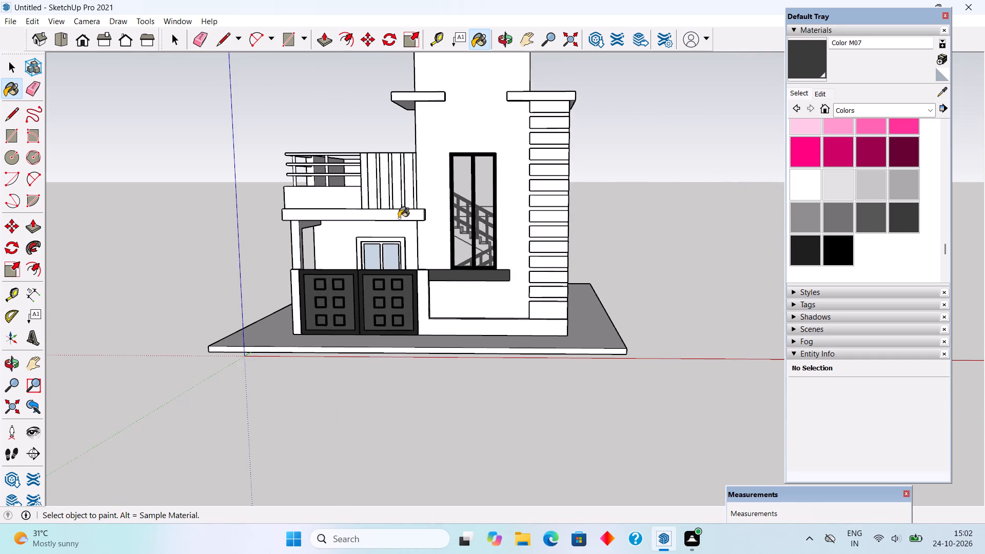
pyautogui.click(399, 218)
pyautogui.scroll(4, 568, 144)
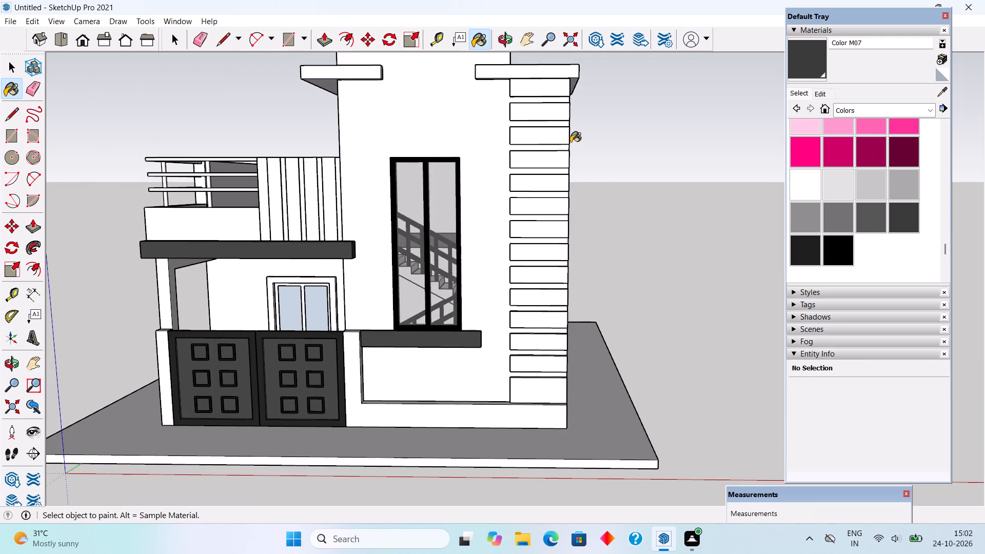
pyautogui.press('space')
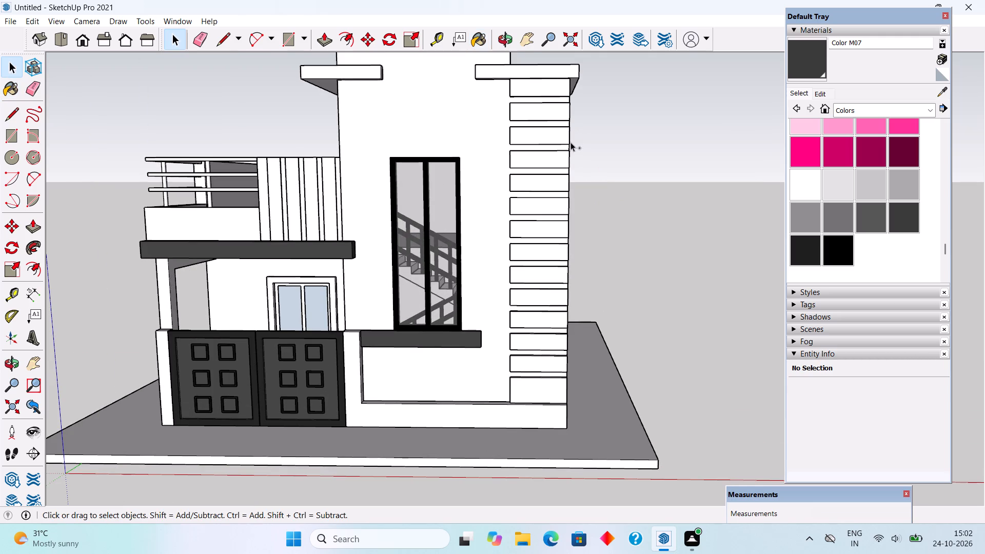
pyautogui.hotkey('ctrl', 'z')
# Inside the slab group above the gate, paint the front edge, end and overhanging underside faces with Color M07.
pyautogui.press('space')
pyautogui.doubleClick(325, 250)
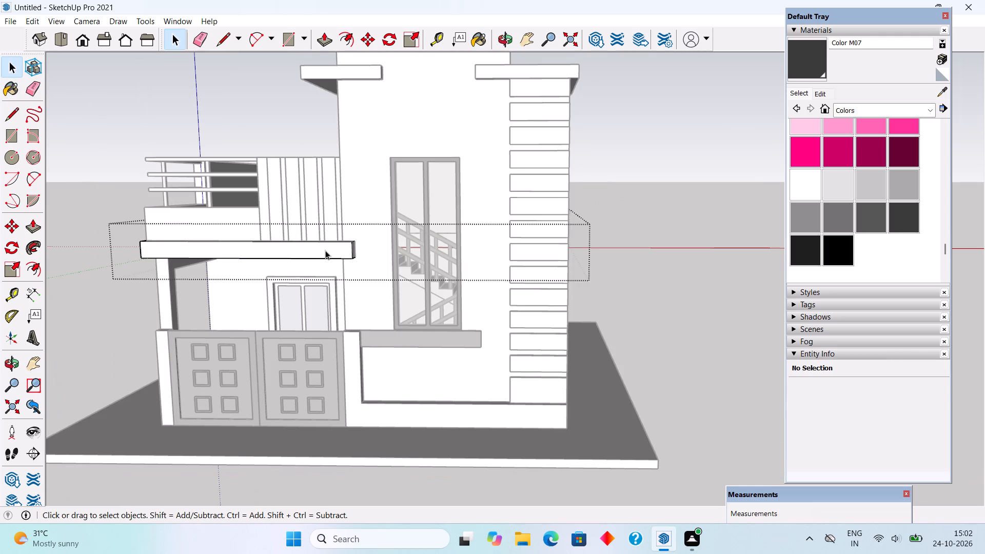
pyautogui.click(325, 250)
pyautogui.click(814, 63)
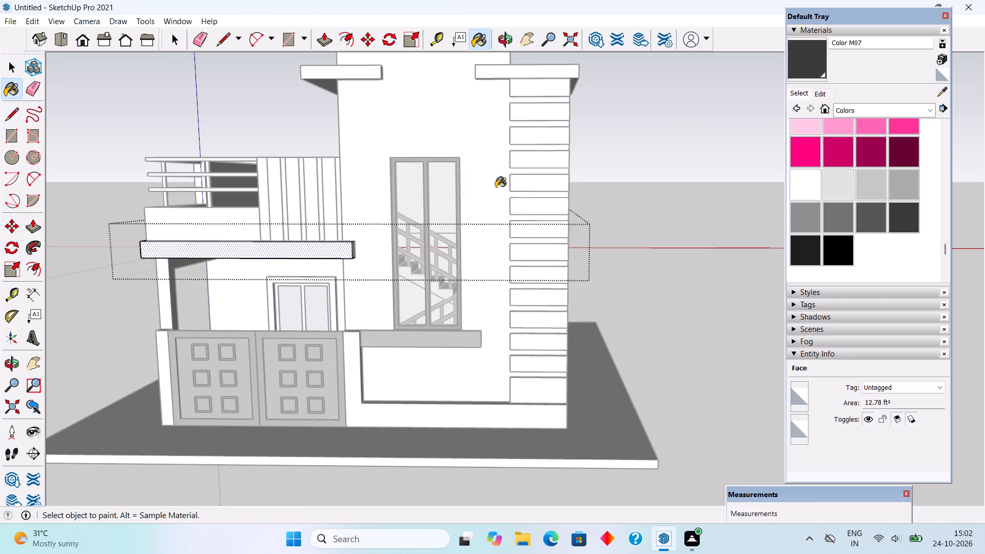
pyautogui.click(347, 254)
pyautogui.moveTo(352, 252); pyautogui.dragTo(272, 250, button='middle')
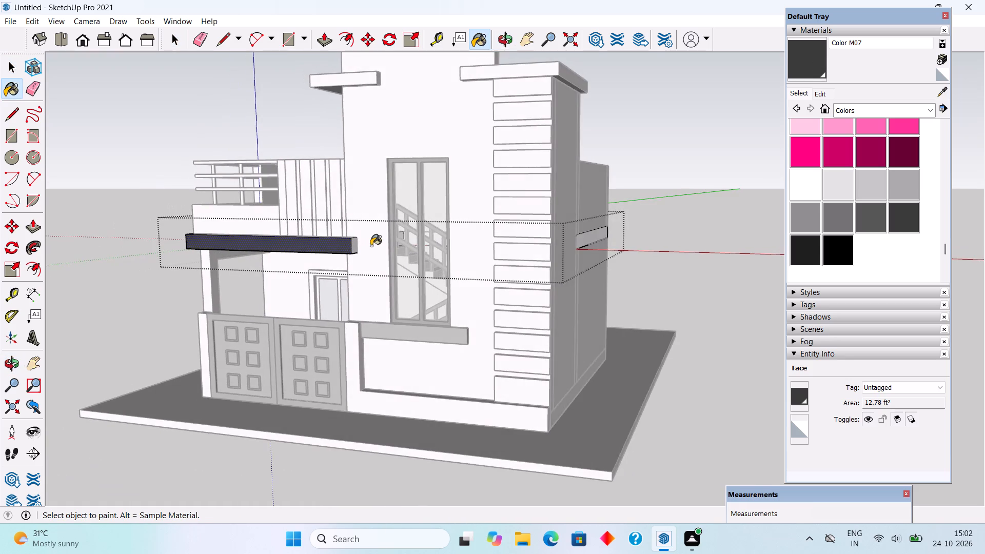
pyautogui.scroll(7, 372, 246)
pyautogui.click(347, 243)
pyautogui.moveTo(332, 235); pyautogui.dragTo(332, 238, button='middle')
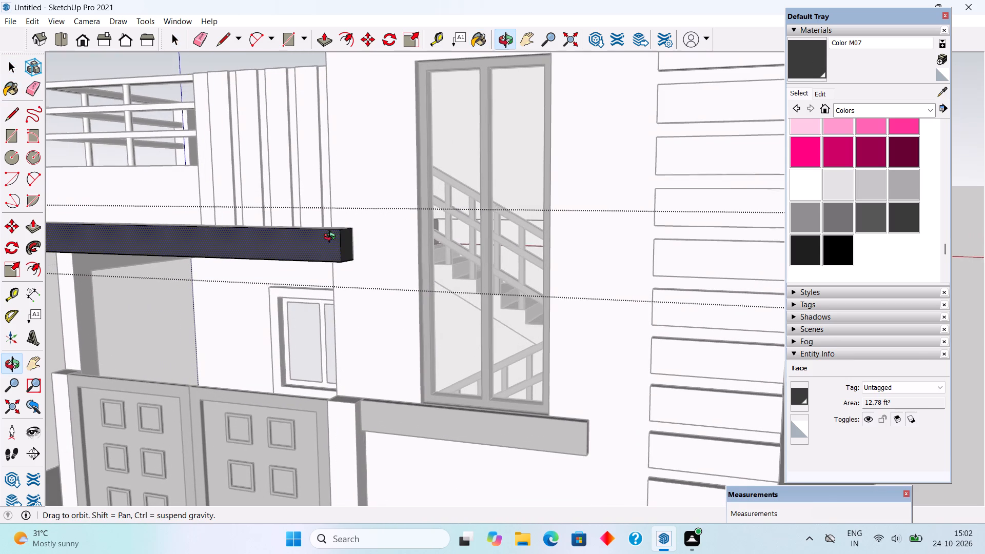
pyautogui.moveTo(332, 238); pyautogui.dragTo(590, 111, button='middle')
pyautogui.click(449, 172)
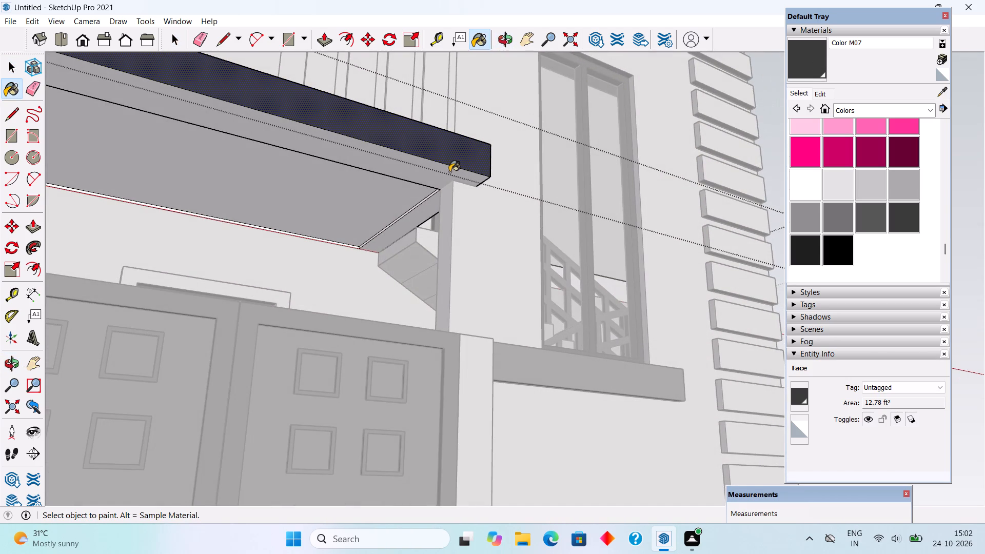
pyautogui.scroll(-8, 505, 156)
pyautogui.moveTo(286, 117); pyautogui.dragTo(380, 144, button='middle')
pyautogui.click(359, 89)
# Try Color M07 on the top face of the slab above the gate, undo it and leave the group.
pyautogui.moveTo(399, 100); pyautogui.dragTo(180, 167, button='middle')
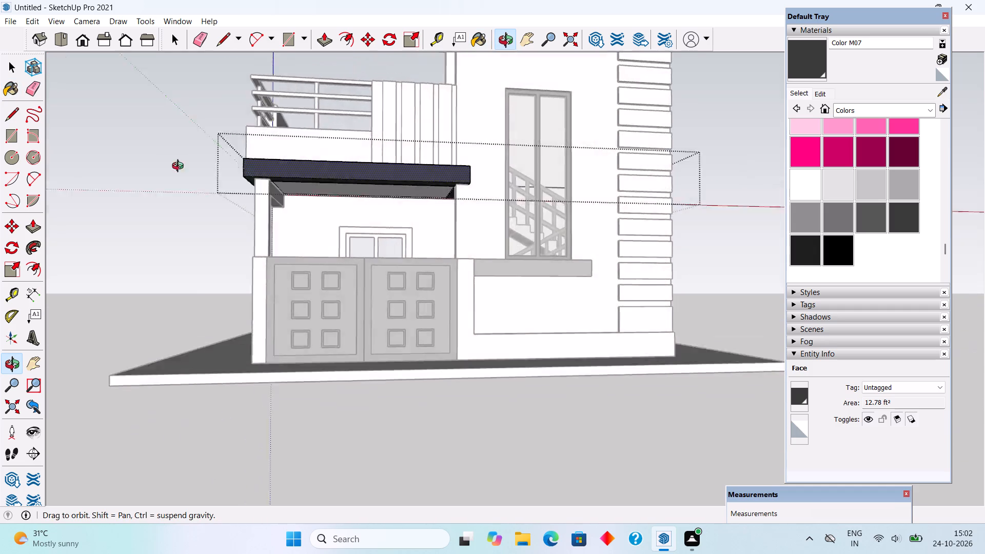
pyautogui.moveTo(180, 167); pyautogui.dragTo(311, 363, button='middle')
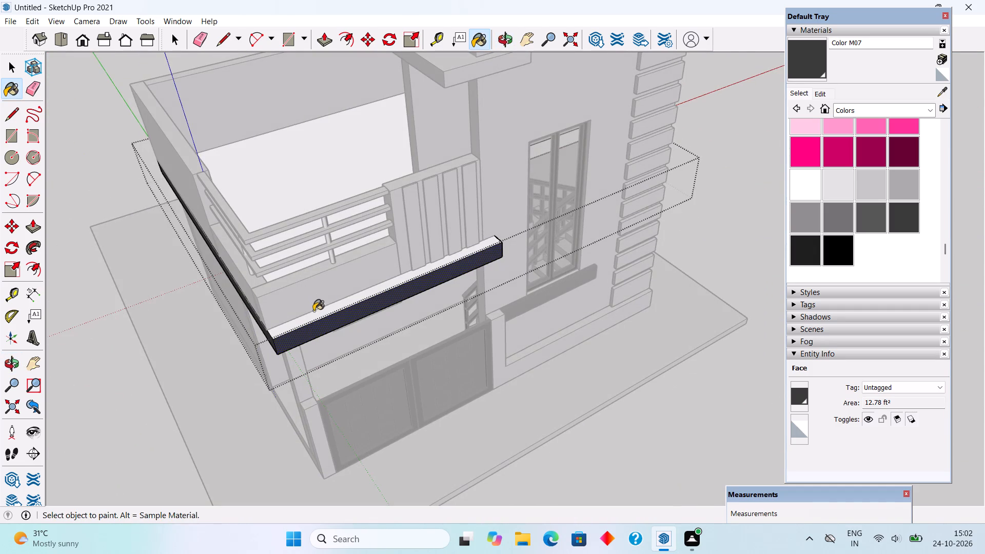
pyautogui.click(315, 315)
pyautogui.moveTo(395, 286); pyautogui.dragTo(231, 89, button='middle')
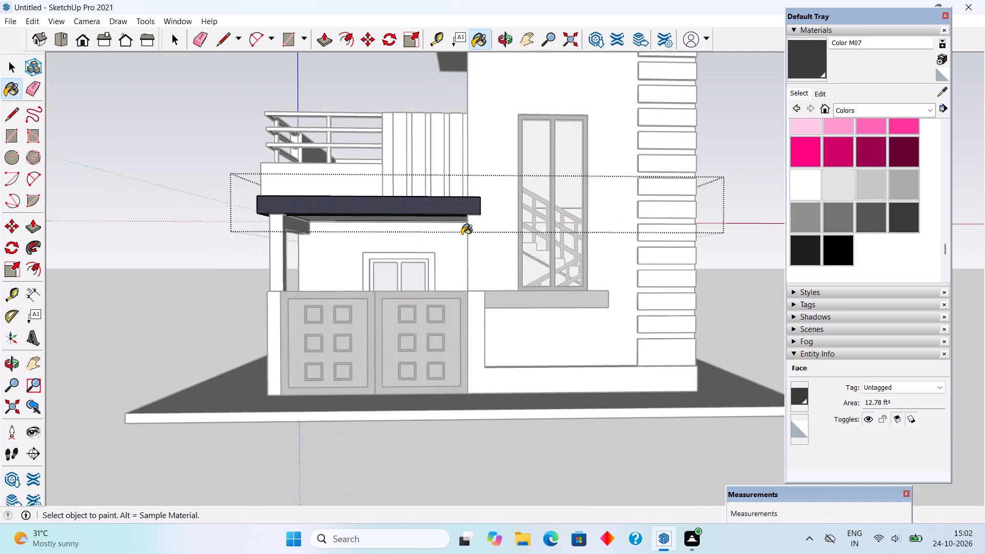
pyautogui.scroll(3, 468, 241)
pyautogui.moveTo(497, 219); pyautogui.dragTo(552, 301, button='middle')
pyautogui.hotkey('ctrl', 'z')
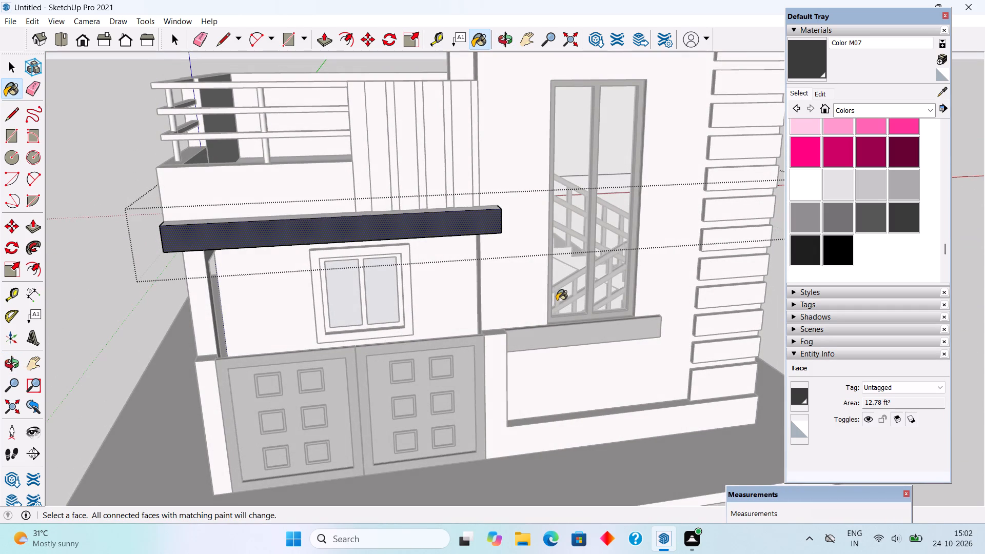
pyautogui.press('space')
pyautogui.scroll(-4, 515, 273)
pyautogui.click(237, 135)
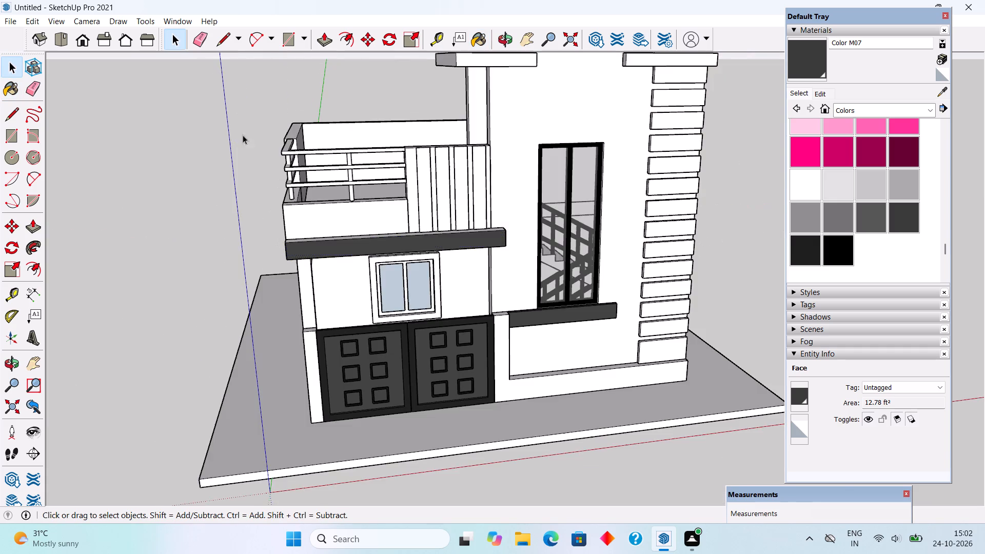
# Paint the projecting roof slabs at the top of the tower with Color M07.
pyautogui.moveTo(574, 318); pyautogui.dragTo(454, 287, button='middle')
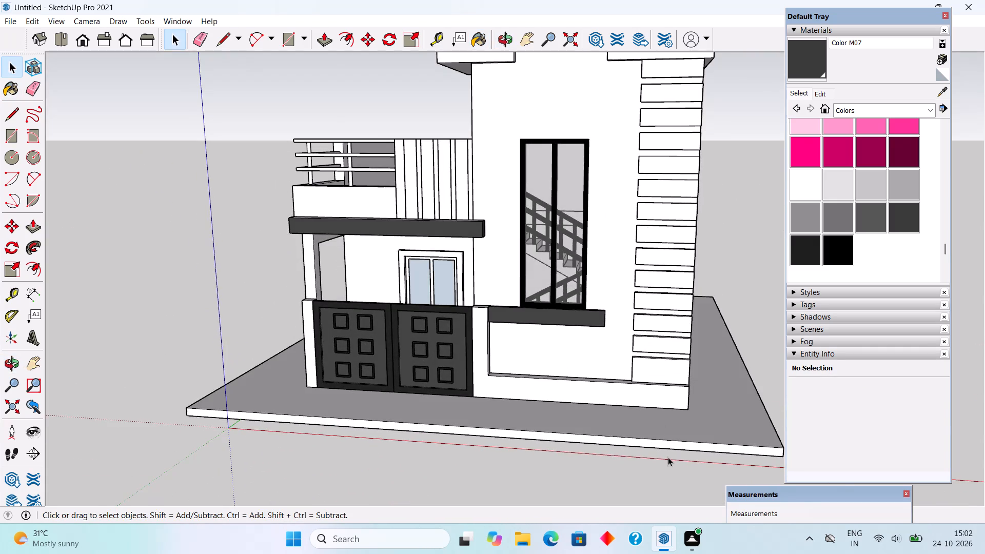
pyautogui.moveTo(668, 447); pyautogui.dragTo(819, 398, button='middle')
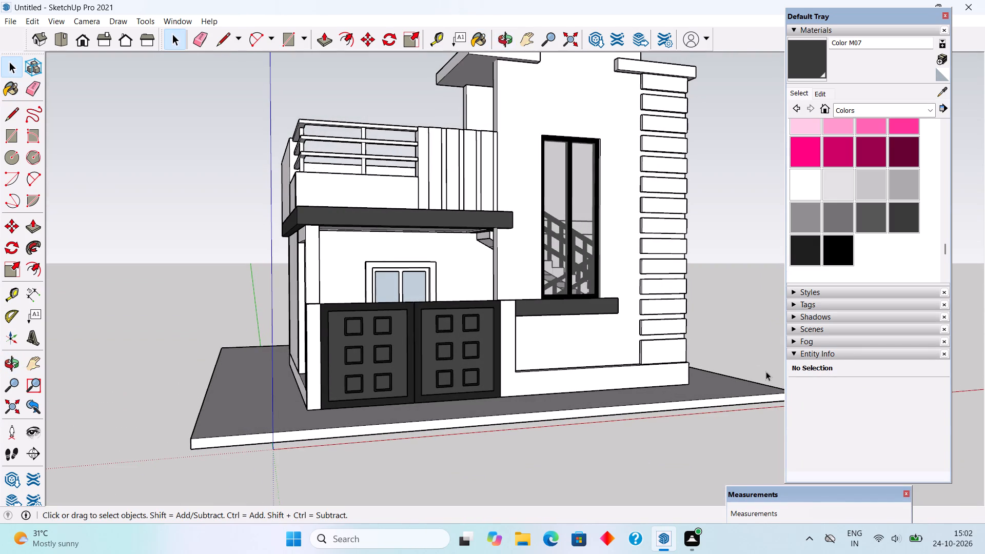
pyautogui.click(803, 57)
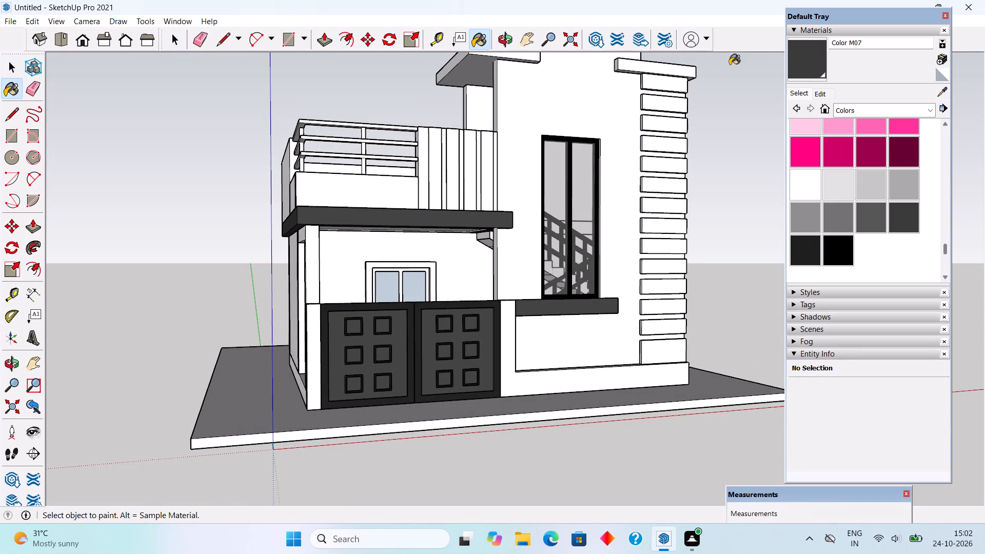
pyautogui.click(658, 67)
# Paint the tower's corner cladding blocks with Color M07, from the topmost block down to the eleventh.
pyautogui.click(672, 85)
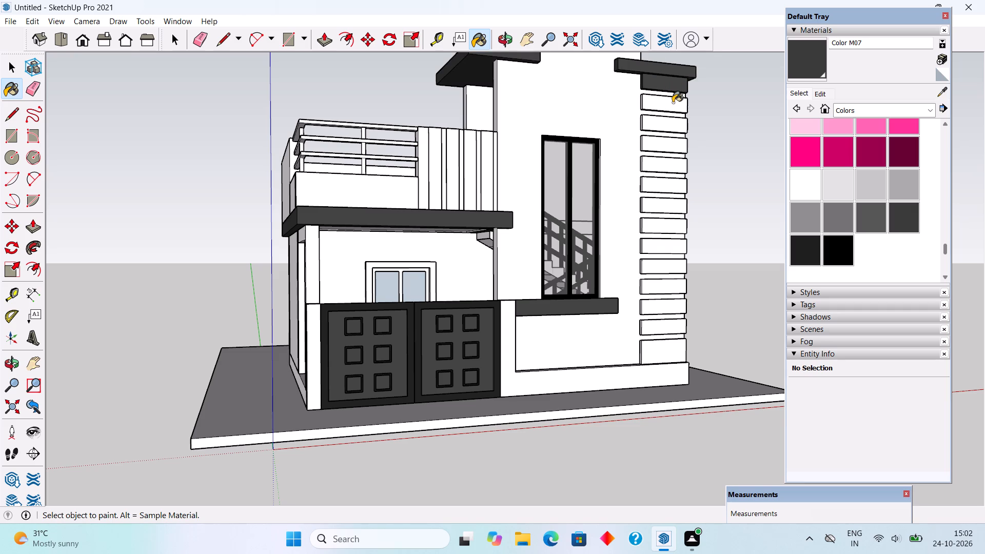
pyautogui.click(673, 103)
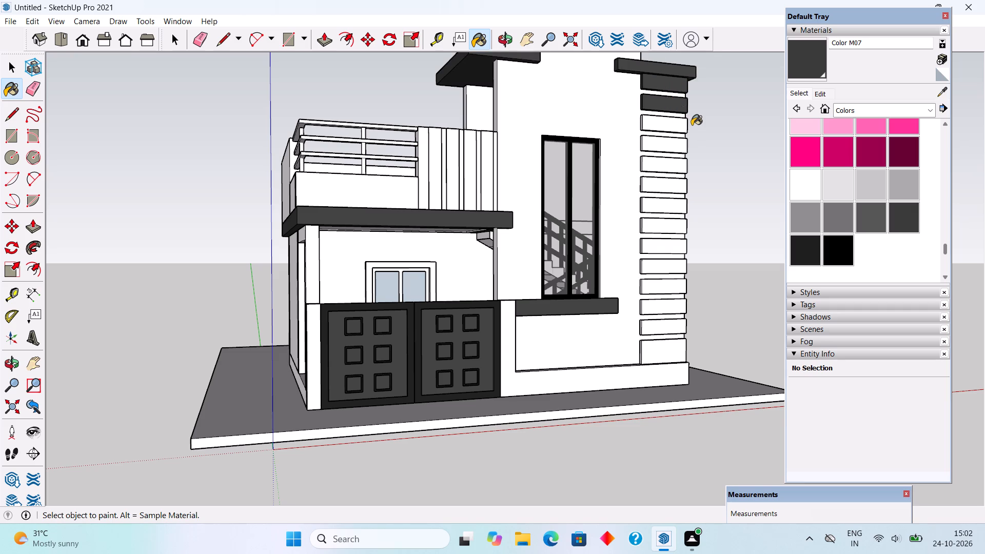
pyautogui.scroll(4, 692, 125)
pyautogui.moveTo(628, 185); pyautogui.dragTo(521, 180, button='middle')
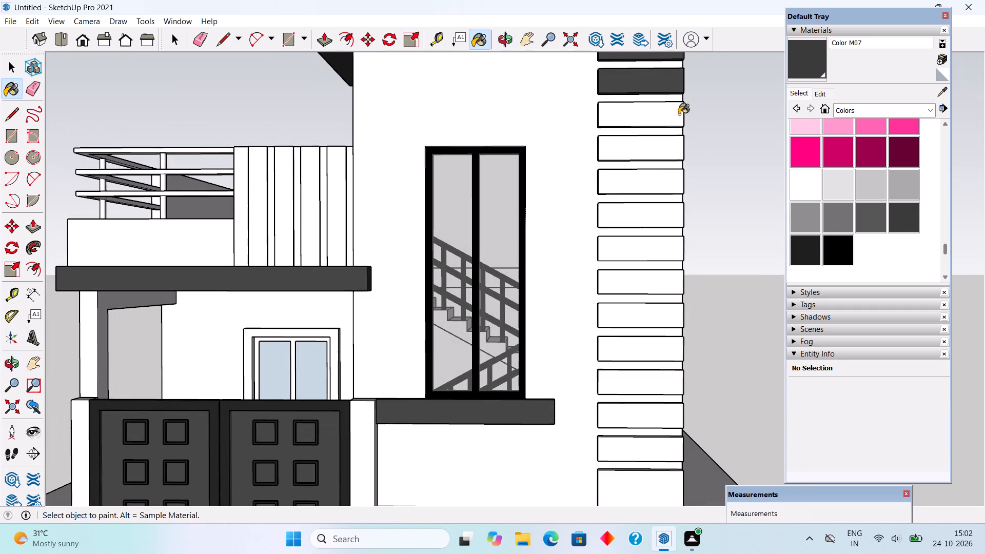
pyautogui.click(675, 113)
pyautogui.click(672, 146)
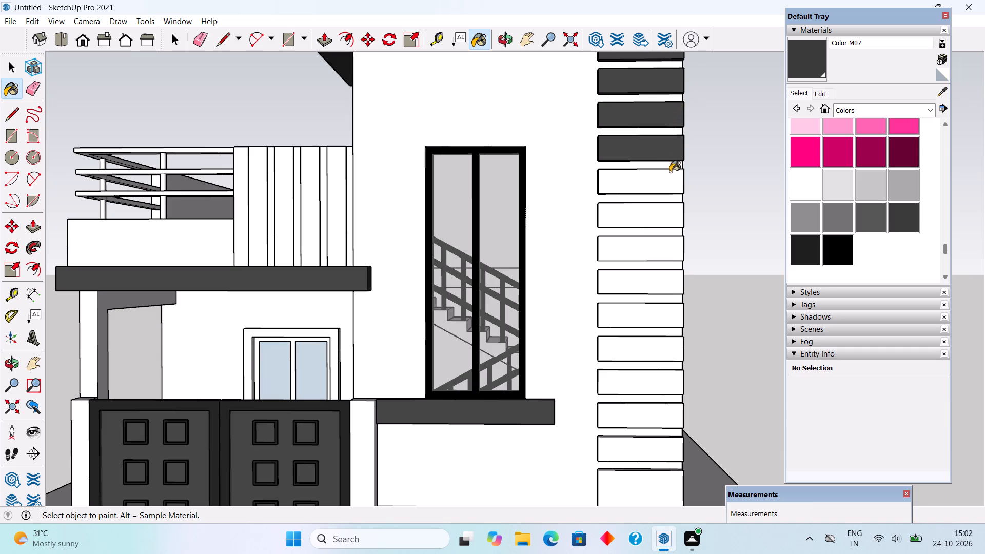
pyautogui.click(671, 176)
pyautogui.click(666, 218)
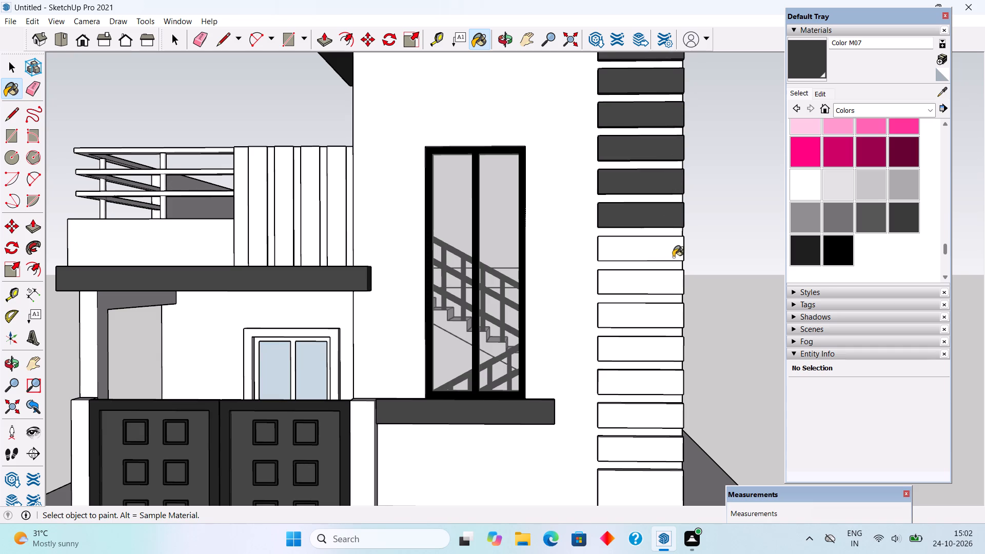
pyautogui.click(674, 254)
pyautogui.click(671, 288)
pyautogui.click(672, 317)
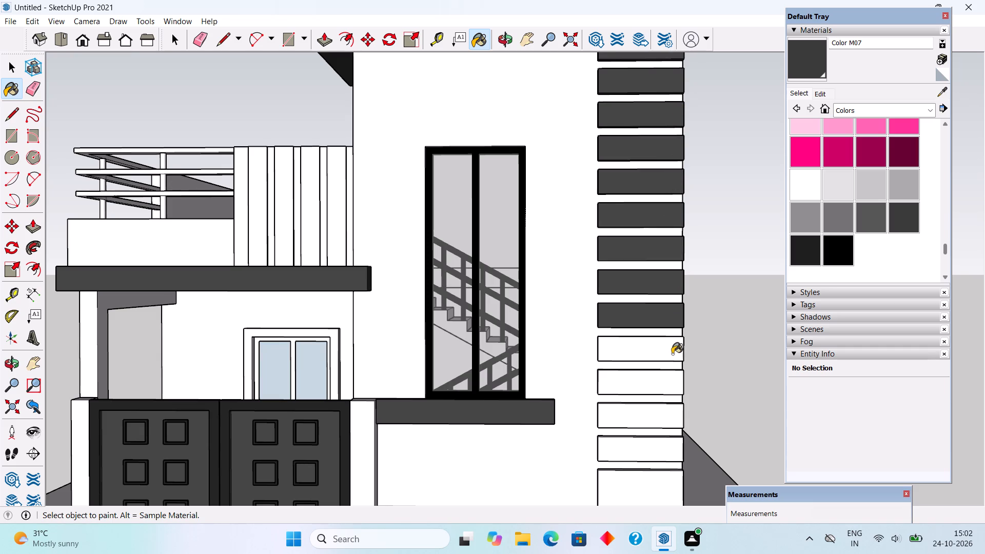
pyautogui.click(672, 354)
pyautogui.click(663, 386)
# Paint the three lowest corner cladding blocks with Color M07, undoing the stray fill on the wall behind them.
pyautogui.scroll(-5, 658, 283)
pyautogui.scroll(5, 664, 424)
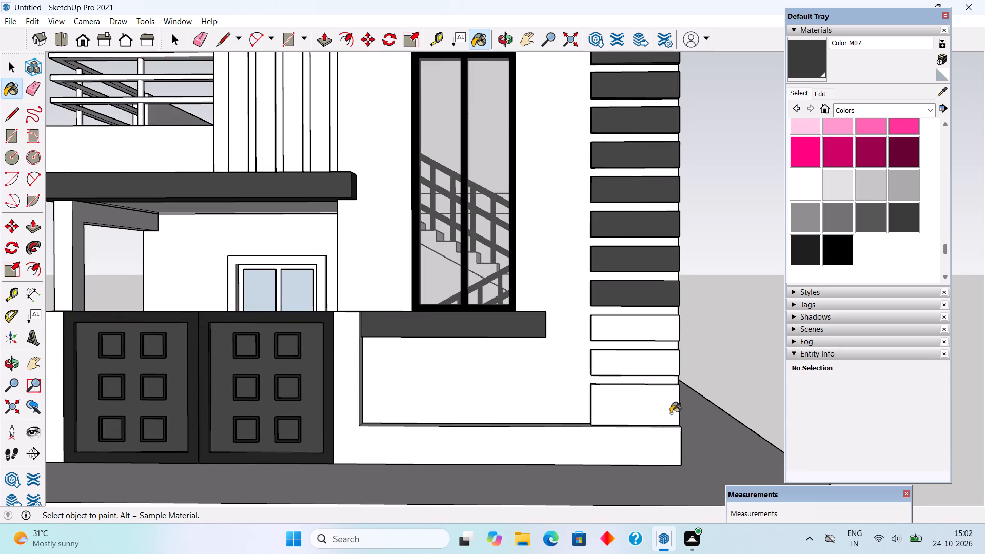
pyautogui.click(672, 408)
pyautogui.click(671, 366)
pyautogui.click(663, 314)
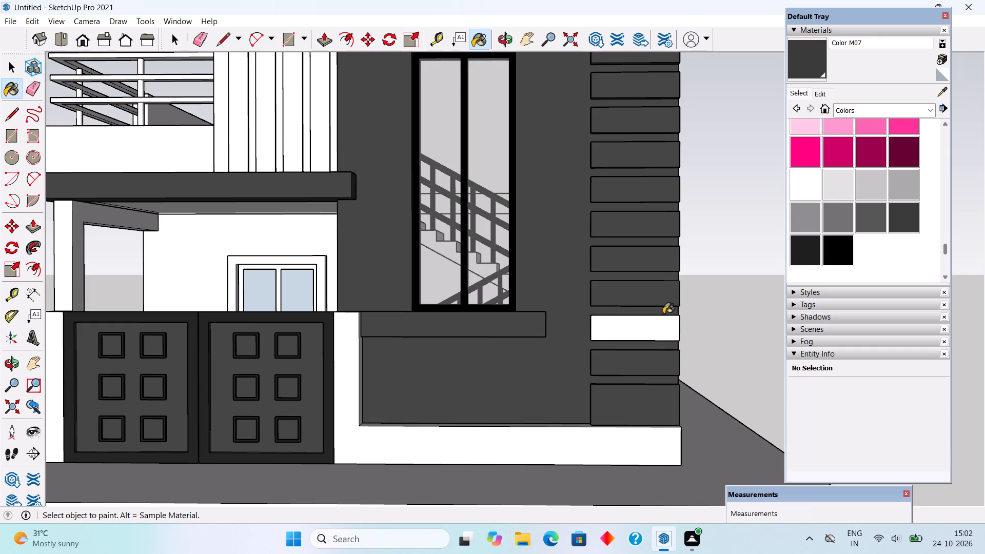
pyautogui.hotkey('ctrl', 'z')
pyautogui.click(681, 323)
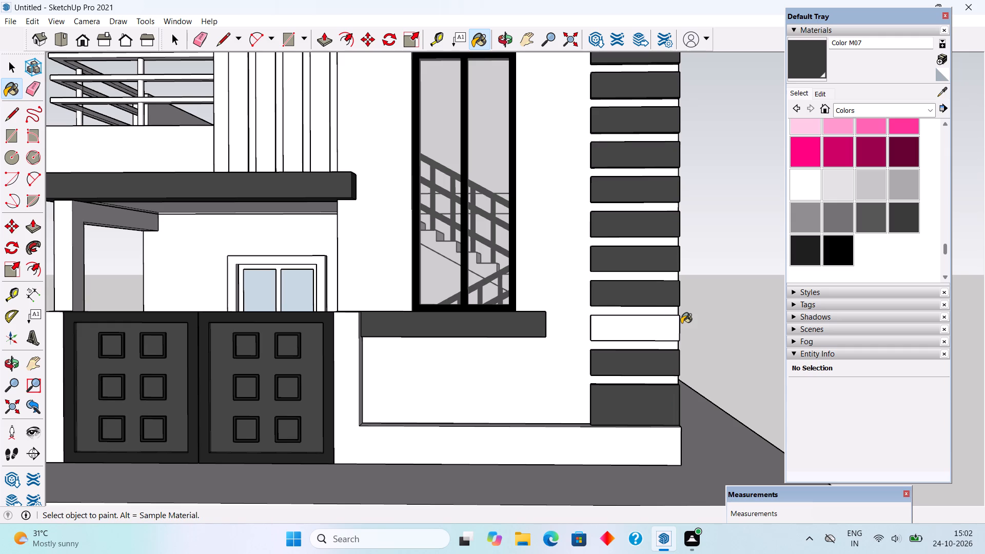
pyautogui.click(679, 324)
# Sample Color M07 from the gate and paint the three horizontal rails of the balcony railing with it.
pyautogui.moveTo(593, 297); pyautogui.dragTo(721, 350, button='middle')
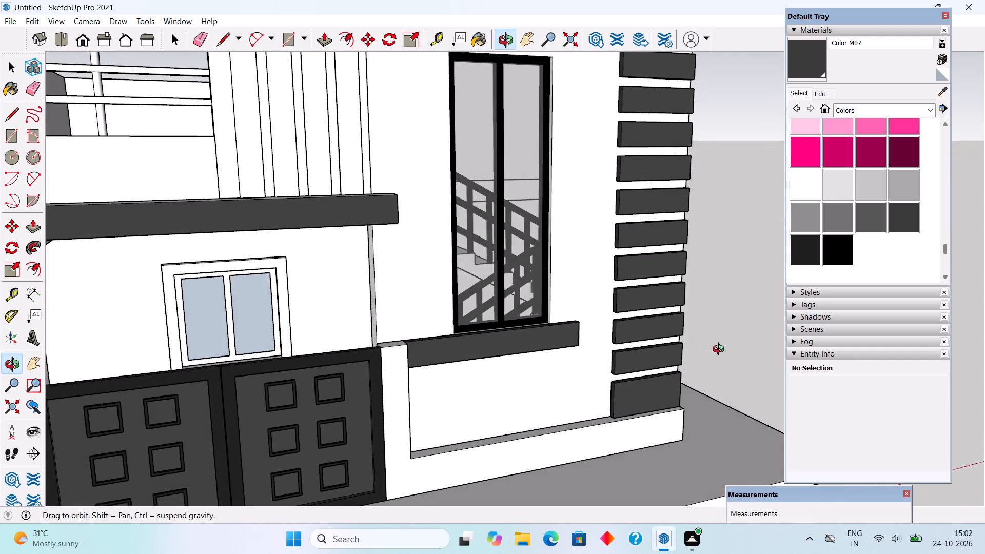
pyautogui.moveTo(721, 350); pyautogui.dragTo(732, 351, button='middle')
pyautogui.scroll(-4, 557, 278)
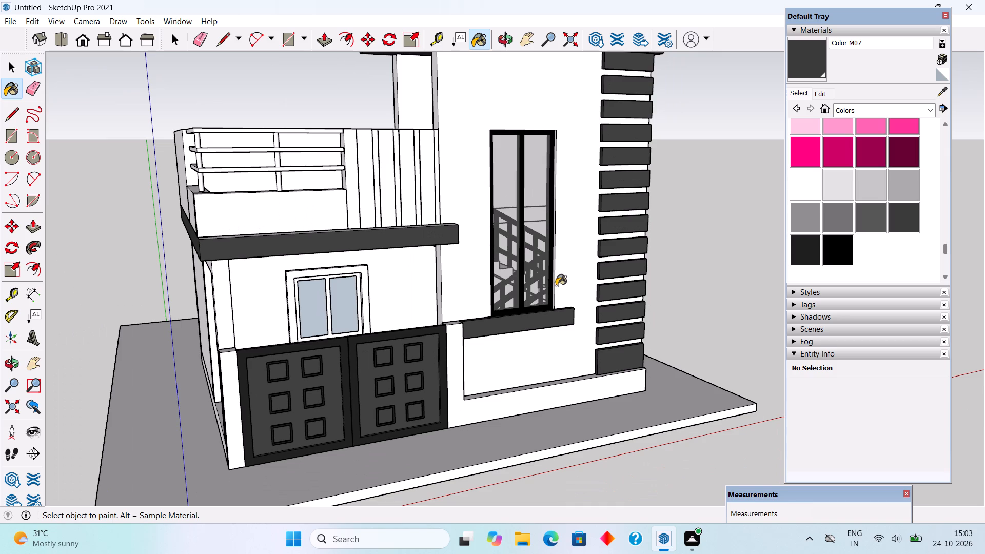
pyautogui.scroll(6, 261, 114)
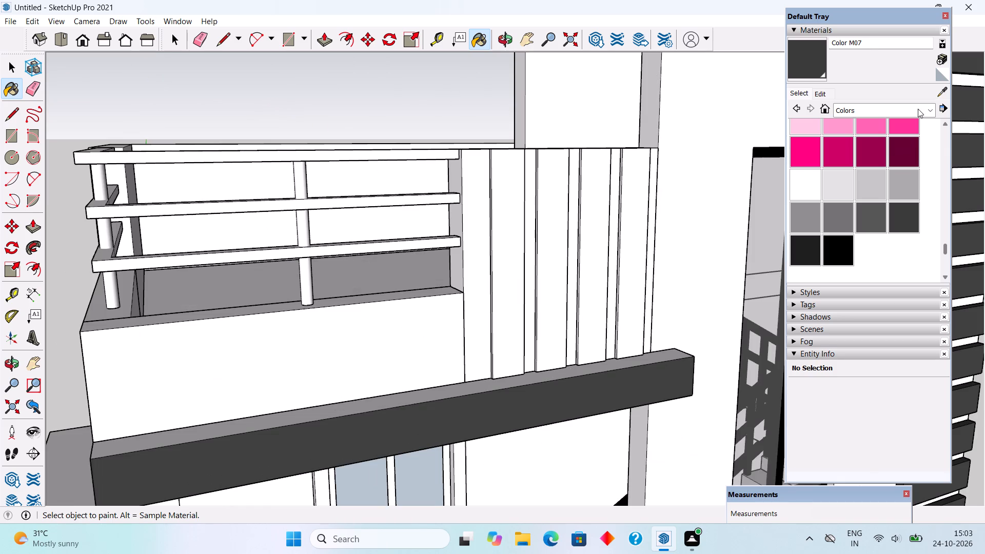
pyautogui.click(942, 93)
pyautogui.scroll(-4, 606, 223)
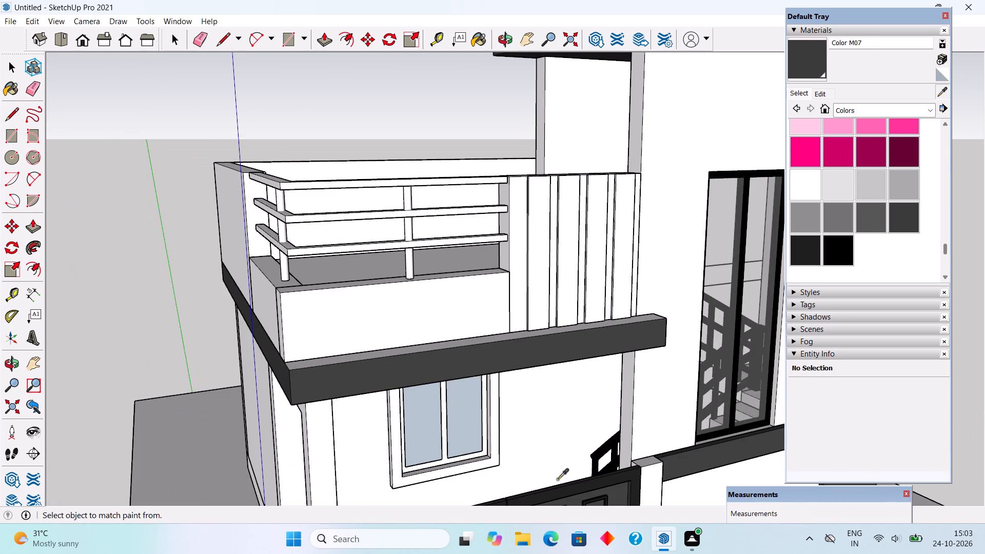
pyautogui.click(570, 483)
pyautogui.scroll(4, 468, 206)
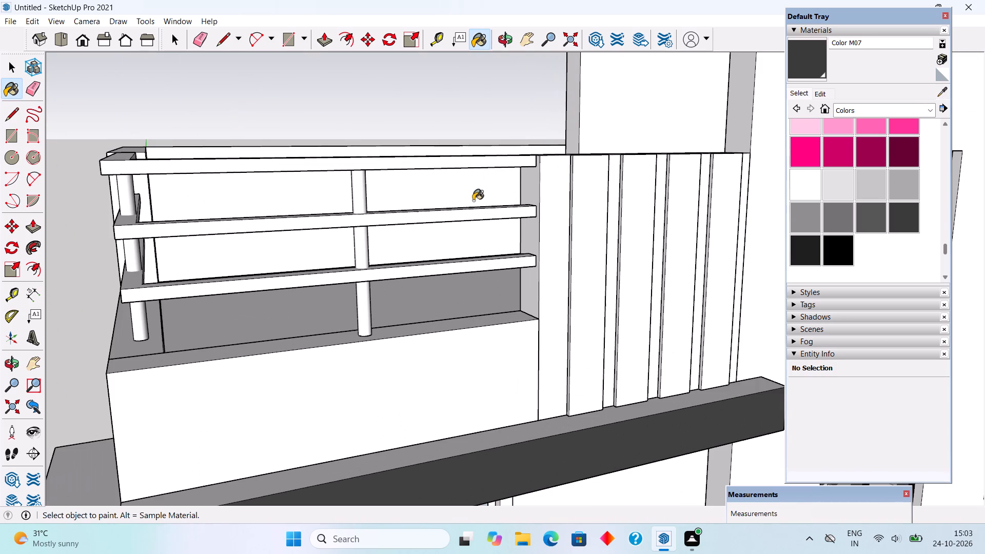
pyautogui.click(482, 209)
pyautogui.click(481, 157)
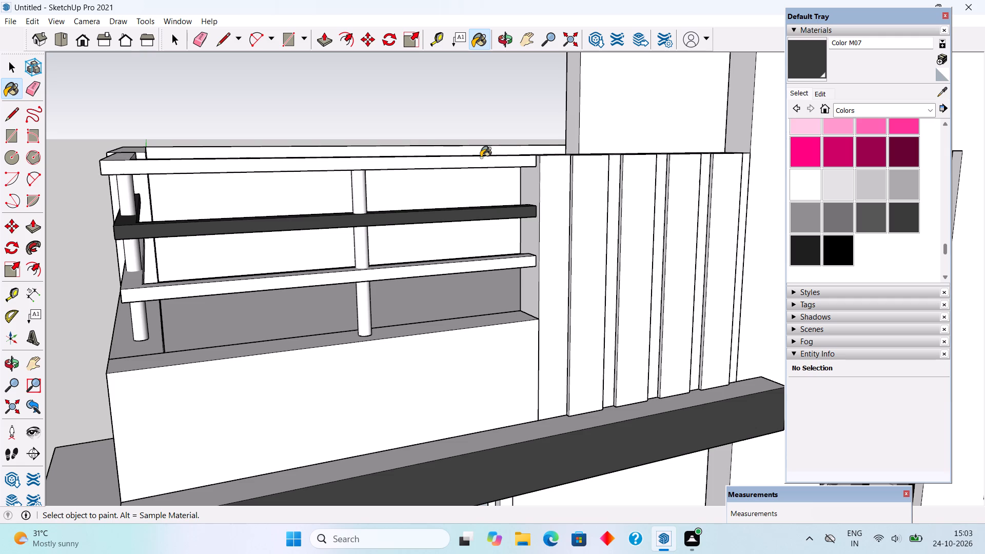
pyautogui.click(479, 261)
# Paint the two vertical posts of the balcony railing with Color M07.
pyautogui.scroll(-7, 465, 208)
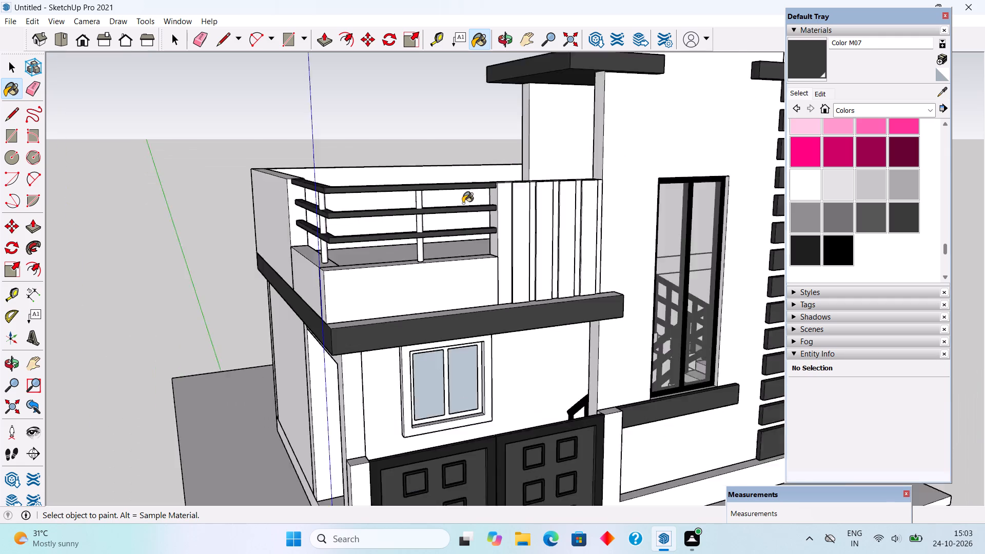
pyautogui.scroll(-4, 463, 203)
pyautogui.scroll(5, 534, 391)
pyautogui.moveTo(470, 347); pyautogui.dragTo(372, 309, button='middle')
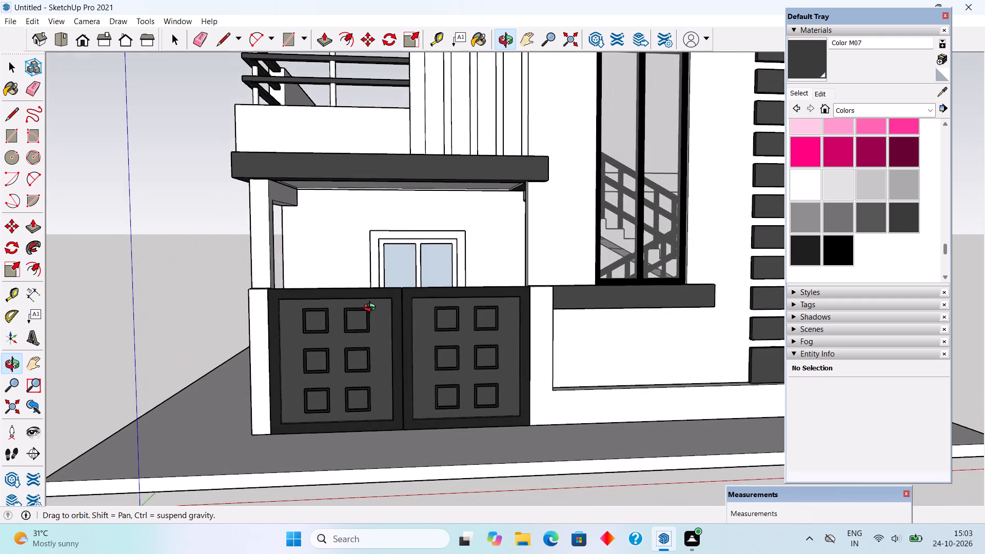
pyautogui.moveTo(372, 309); pyautogui.dragTo(447, 355, button='middle')
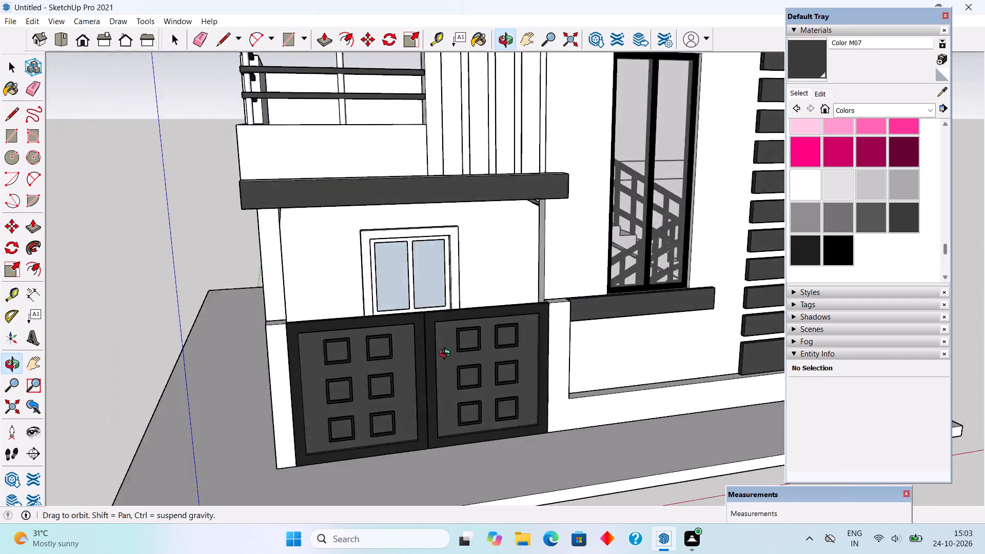
pyautogui.moveTo(447, 355); pyautogui.dragTo(648, 395, button='middle')
pyautogui.scroll(4, 436, 166)
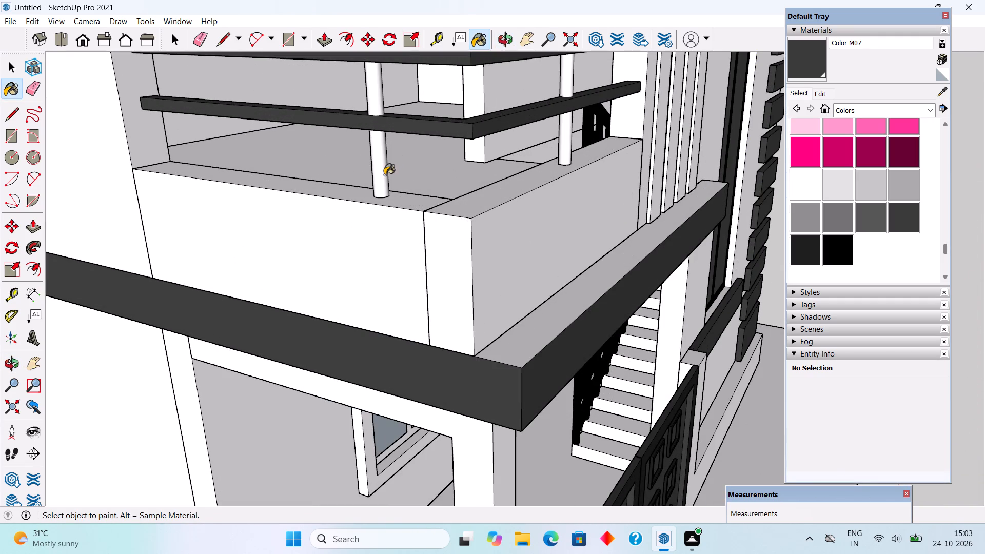
pyautogui.click(384, 175)
pyautogui.click(563, 150)
# Paint the inner frame of the small window behind the gate with Color M09.
pyautogui.scroll(-3, 741, 203)
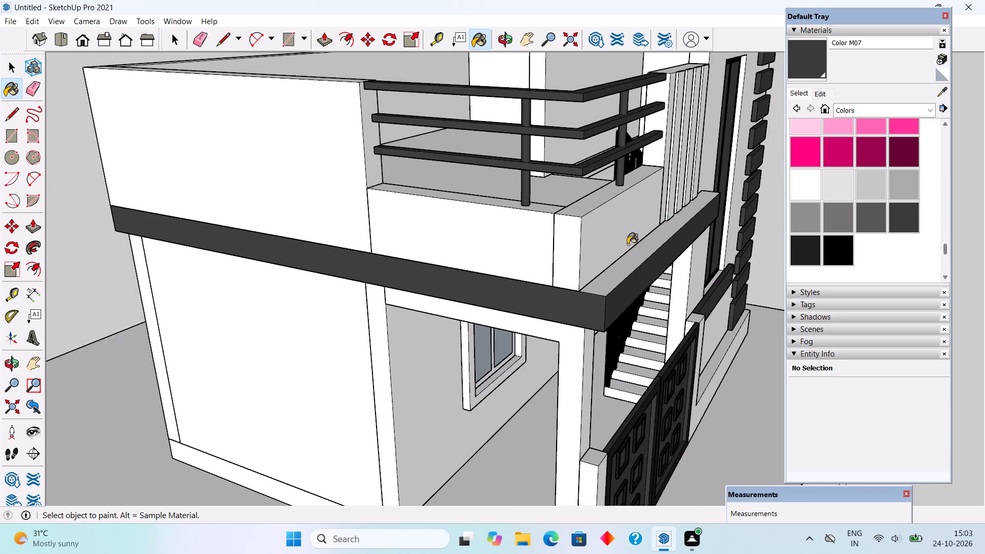
pyautogui.scroll(-5, 627, 244)
pyautogui.moveTo(742, 287); pyautogui.dragTo(459, 202, button='middle')
pyautogui.scroll(-6, 458, 203)
pyautogui.moveTo(387, 208); pyautogui.dragTo(367, 221, button='middle')
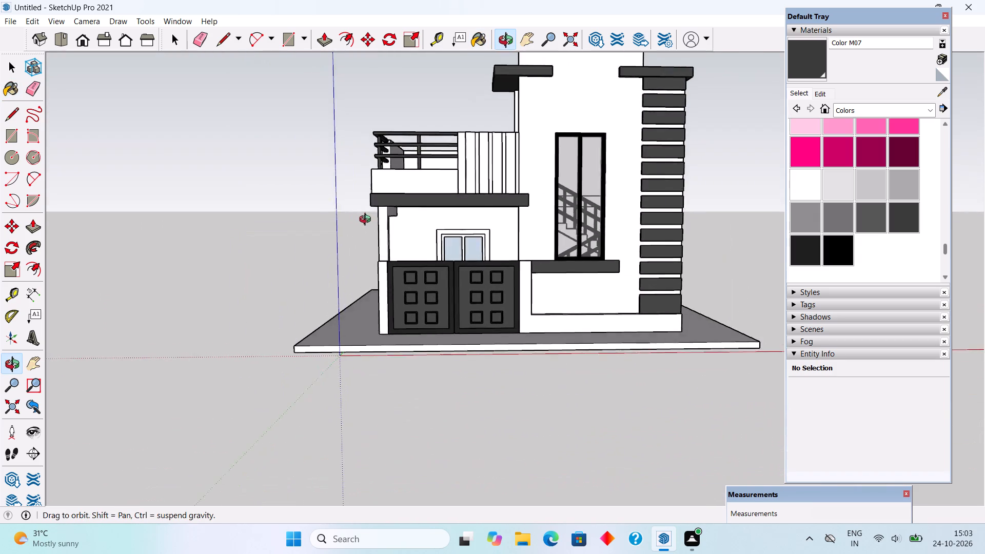
pyautogui.moveTo(367, 221); pyautogui.dragTo(363, 216, button='middle')
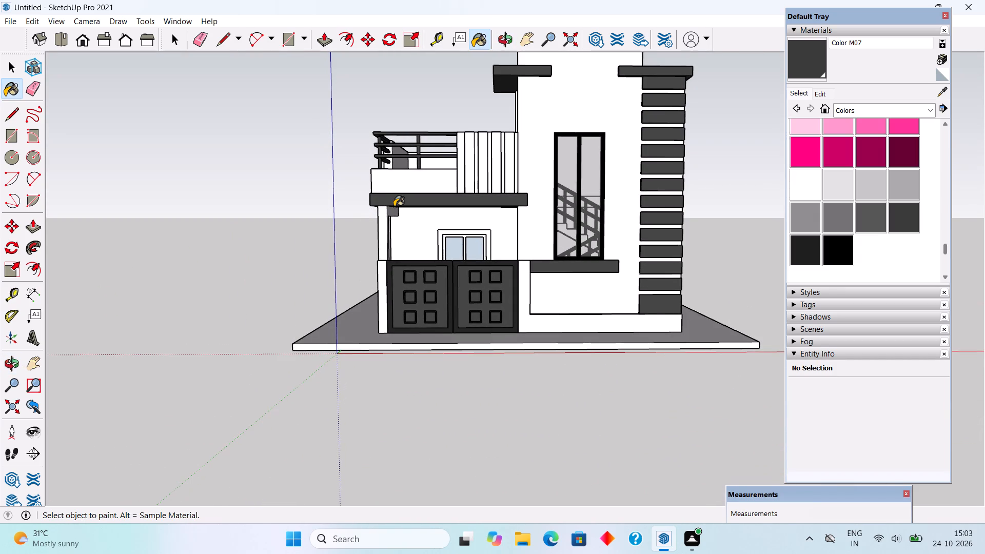
pyautogui.click(849, 252)
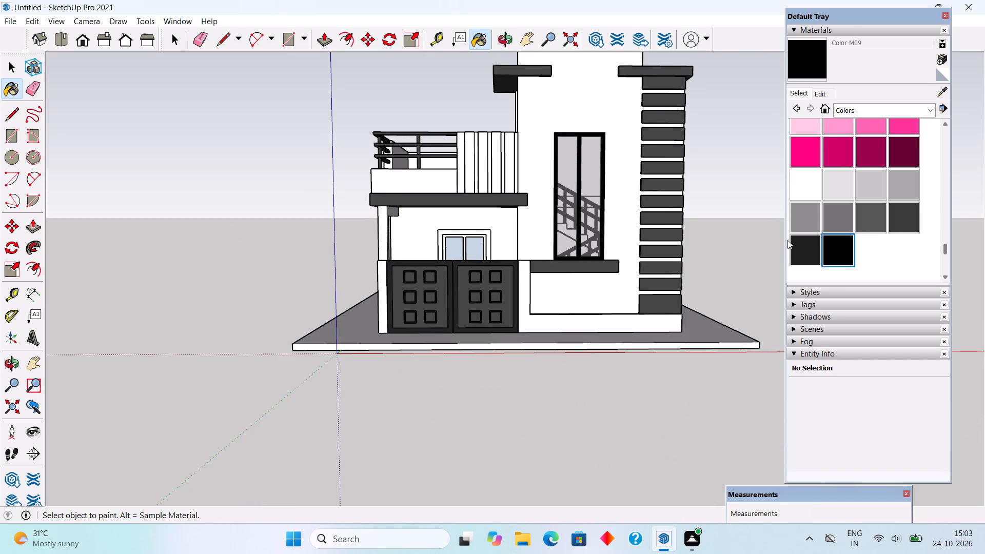
pyautogui.scroll(5, 459, 203)
pyautogui.scroll(7, 471, 258)
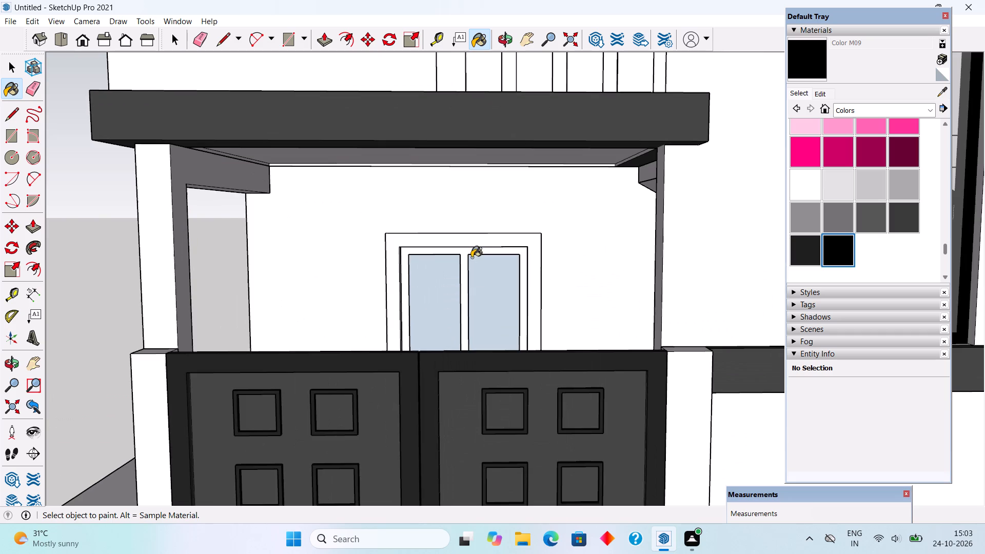
pyautogui.scroll(4, 471, 258)
pyautogui.click(474, 249)
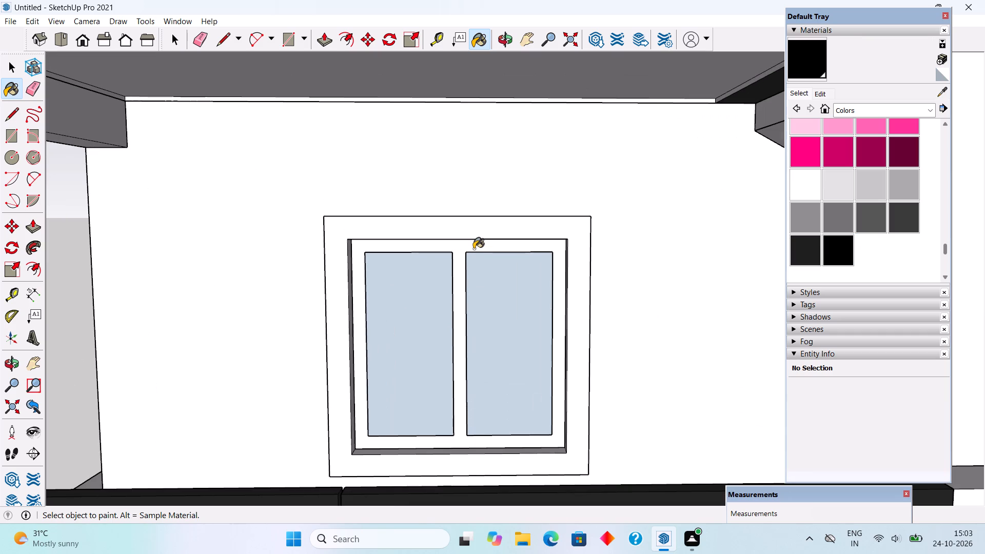
# Sample Translucent Glass Gray from the tall window's glass and paint both panes of the small window with it.
pyautogui.click(947, 86)
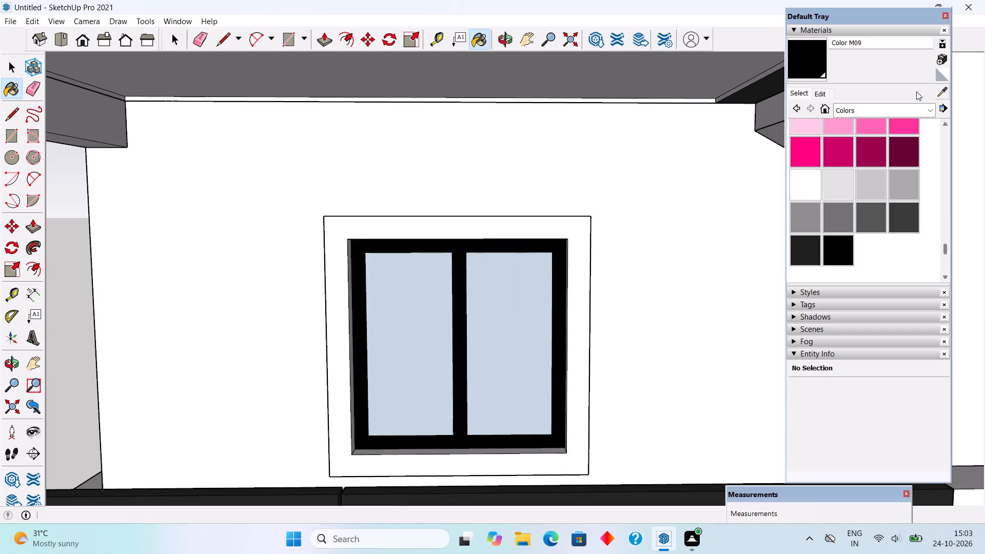
pyautogui.scroll(-5, 431, 236)
pyautogui.scroll(-3, 369, 281)
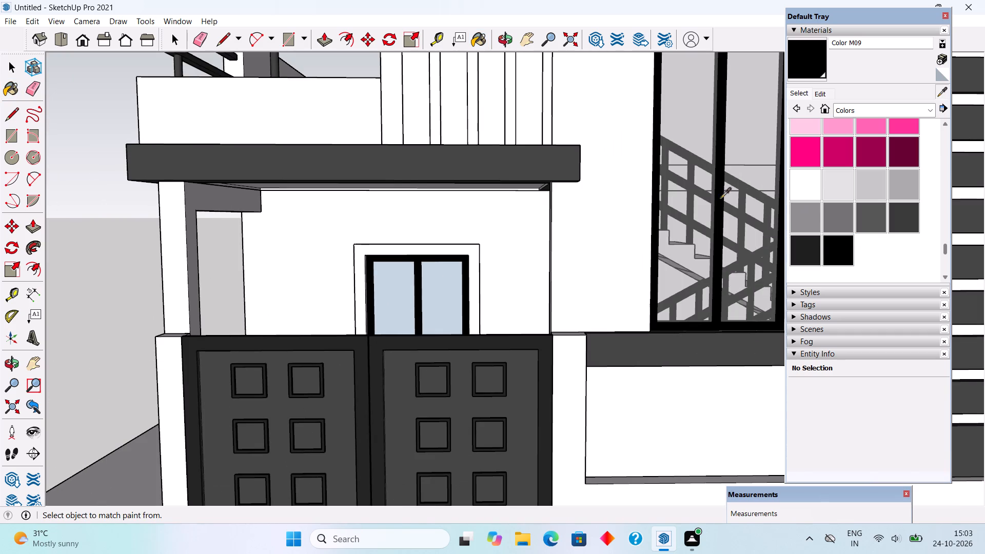
pyautogui.click(696, 202)
pyautogui.scroll(4, 467, 284)
pyautogui.click(452, 289)
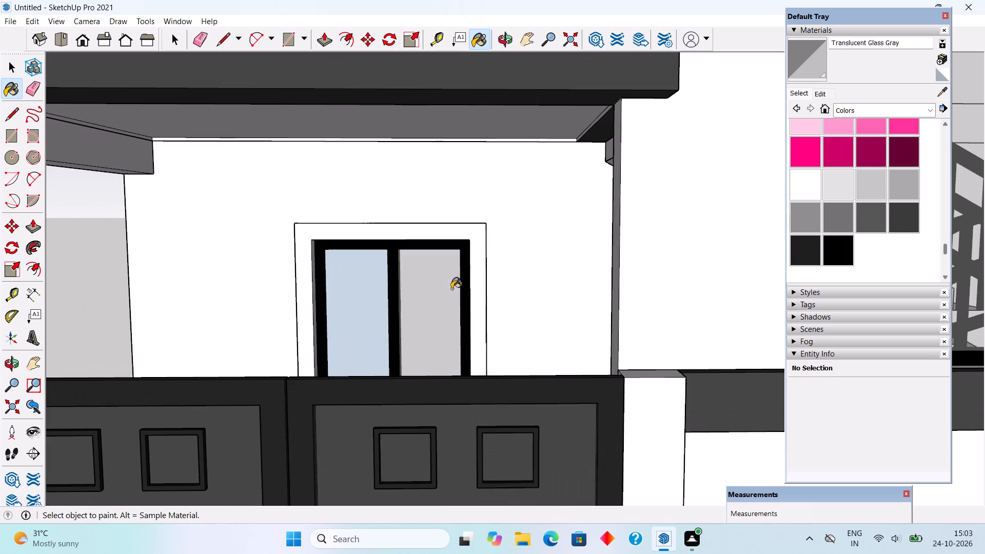
pyautogui.click(375, 300)
# Paint the four vertical strips on the wall beside the balcony railing with Color M05.
pyautogui.scroll(-3, 372, 290)
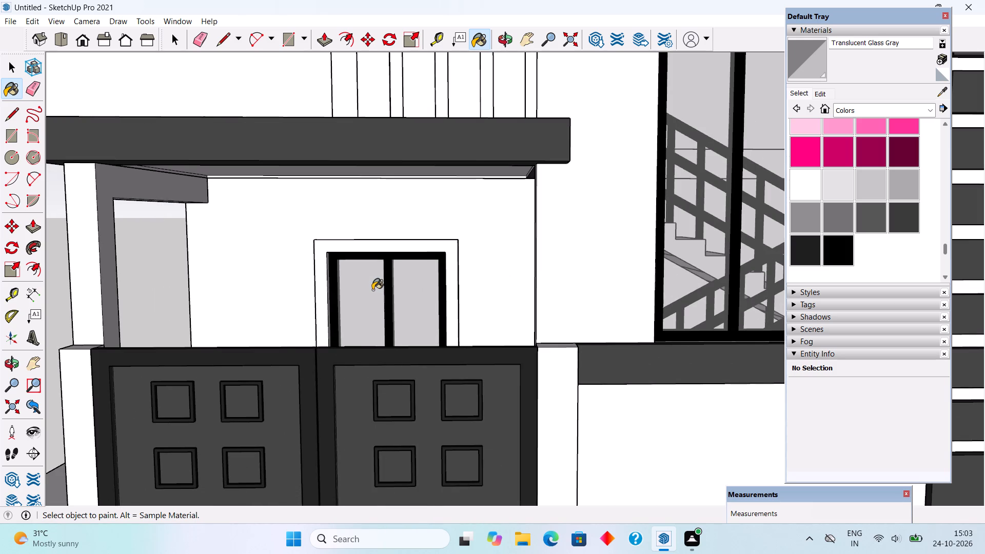
pyautogui.scroll(2, 674, 251)
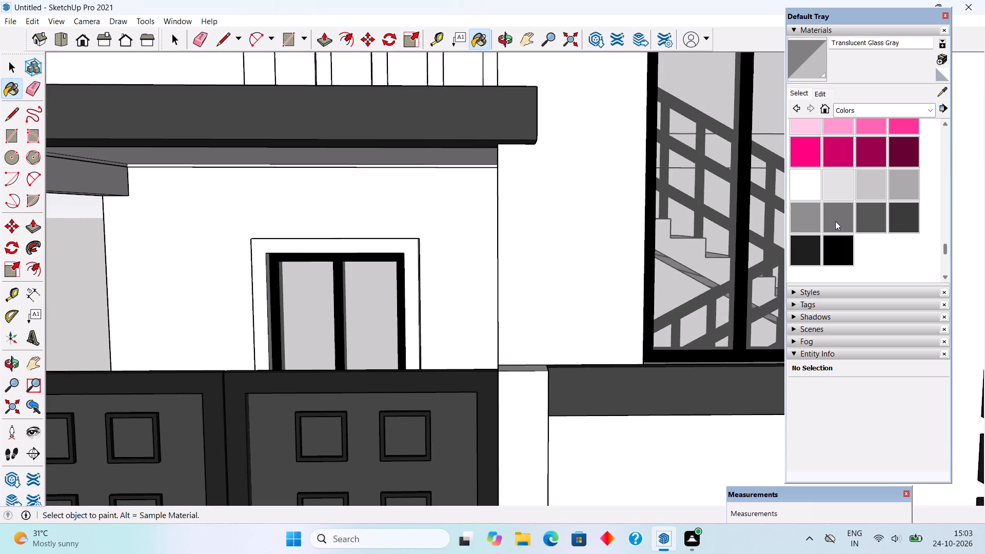
pyautogui.click(835, 221)
pyautogui.scroll(-4, 655, 281)
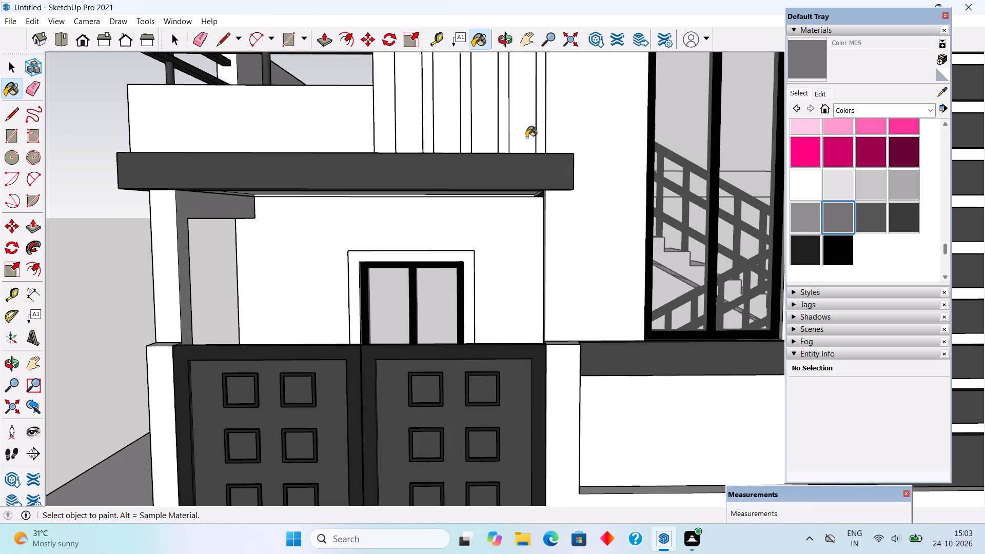
pyautogui.click(526, 137)
pyautogui.click(491, 120)
pyautogui.click(451, 127)
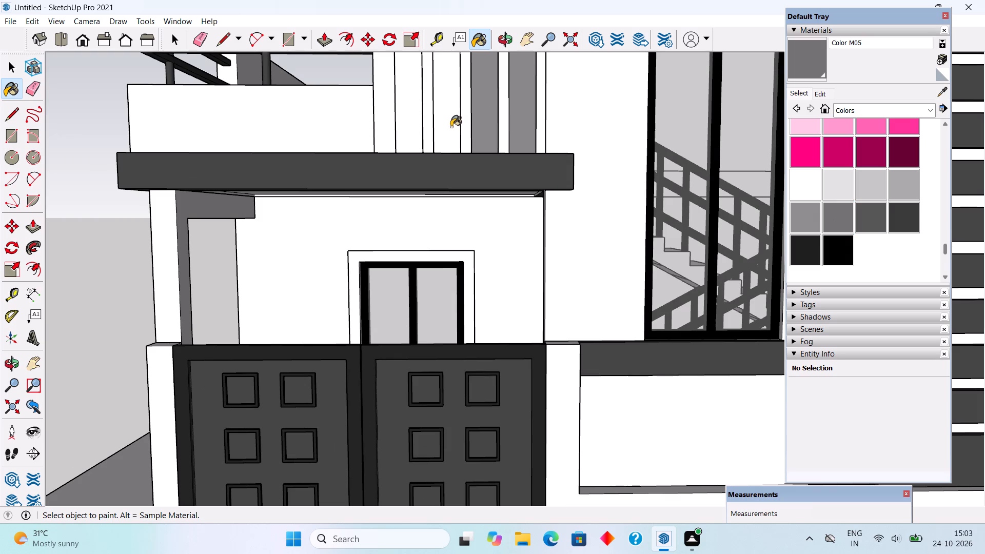
pyautogui.click(415, 133)
# Examine the painted front elevation and the blank wall area above the tall window.
pyautogui.scroll(-6, 718, 327)
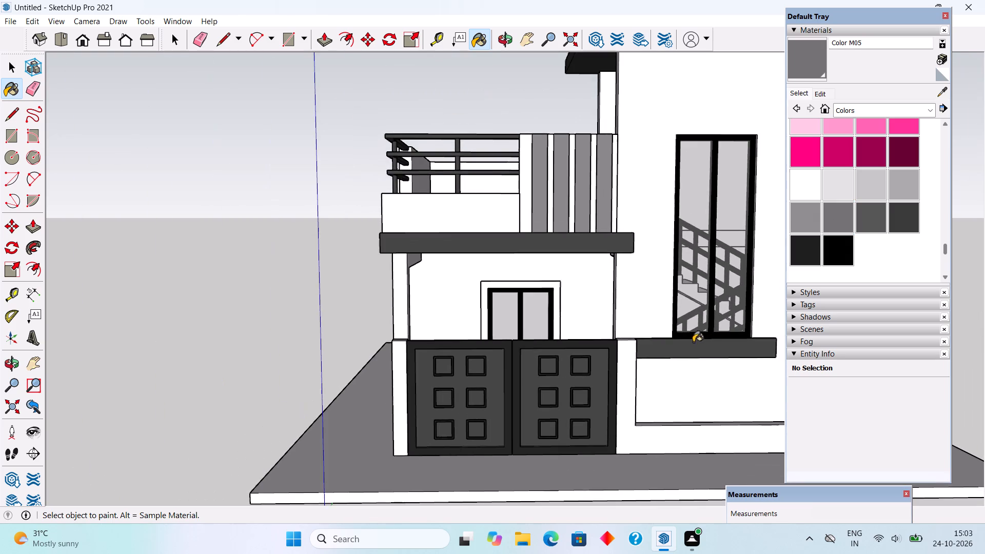
pyautogui.scroll(-6, 475, 253)
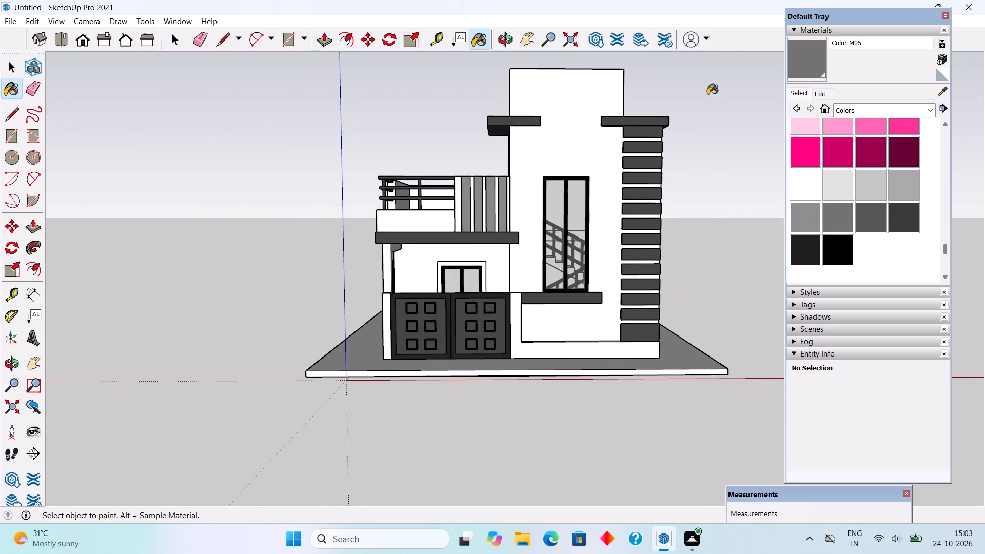
pyautogui.scroll(3, 706, 86)
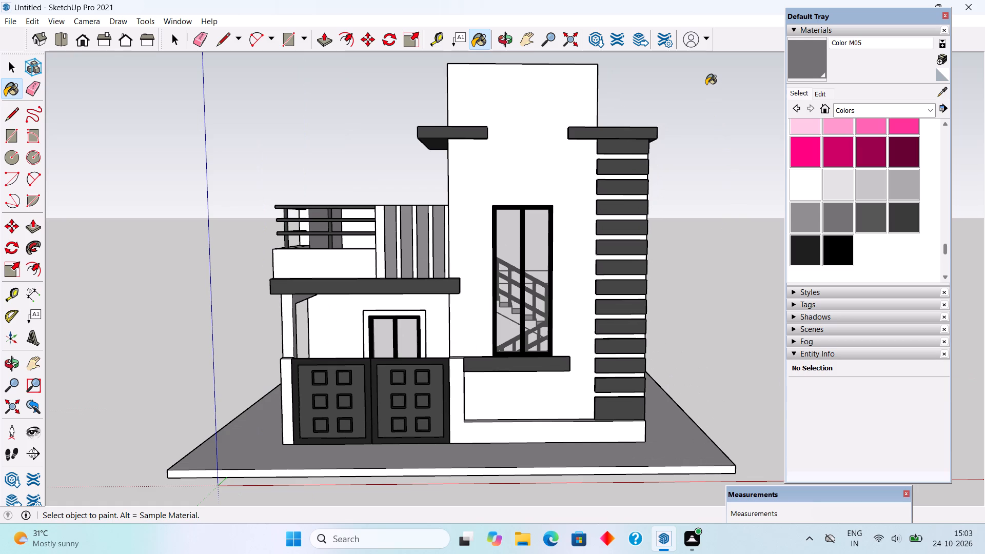
pyautogui.press('space')
pyautogui.scroll(4, 556, 144)
pyautogui.moveTo(539, 100); pyautogui.dragTo(534, 114, button='middle')
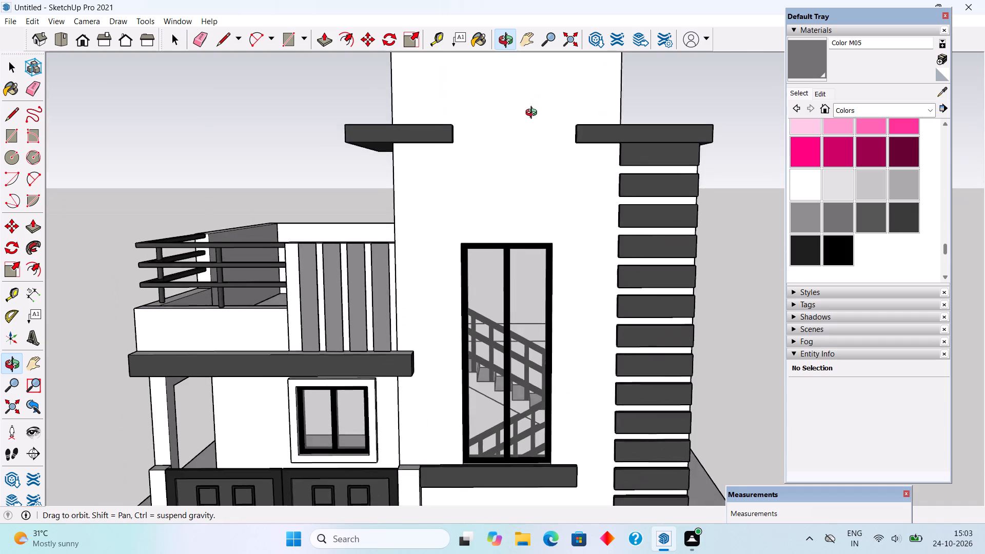
pyautogui.moveTo(534, 114); pyautogui.dragTo(513, 119, button='middle')
pyautogui.scroll(3, 541, 108)
pyautogui.scroll(-4, 555, 110)
pyautogui.moveTo(545, 227); pyautogui.dragTo(551, 169, button='middle')
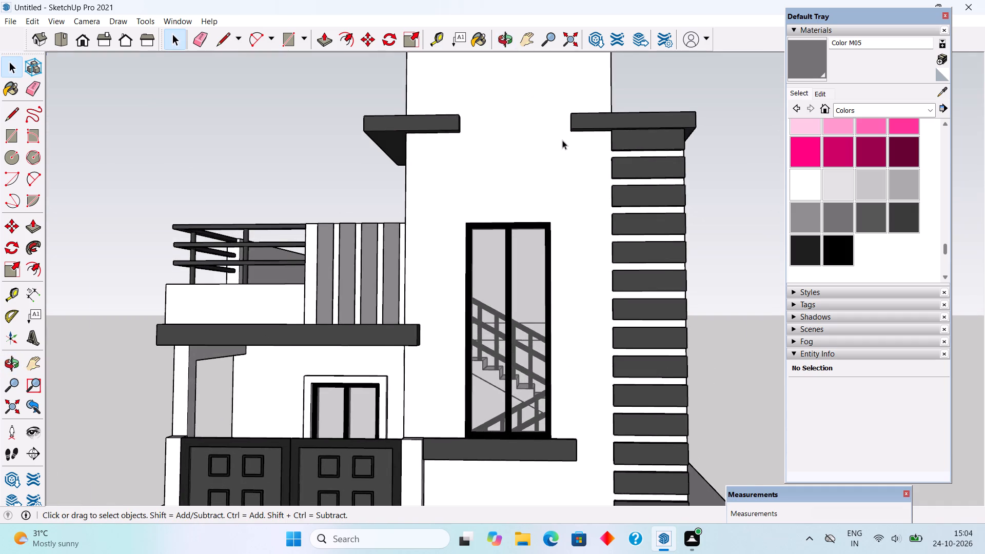
pyautogui.scroll(-4, 562, 140)
pyautogui.scroll(6, 540, 60)
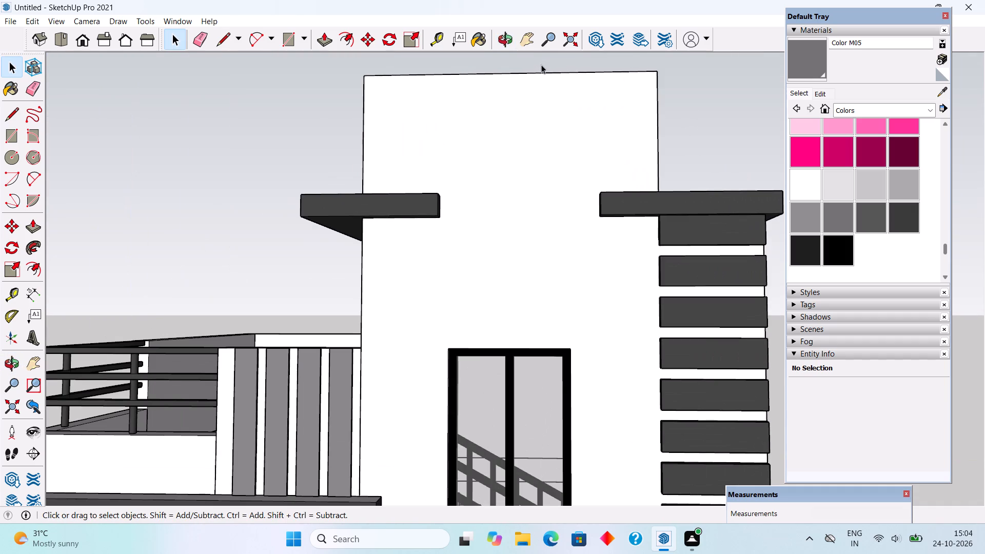
pyautogui.moveTo(565, 112); pyautogui.dragTo(575, 134, button='middle')
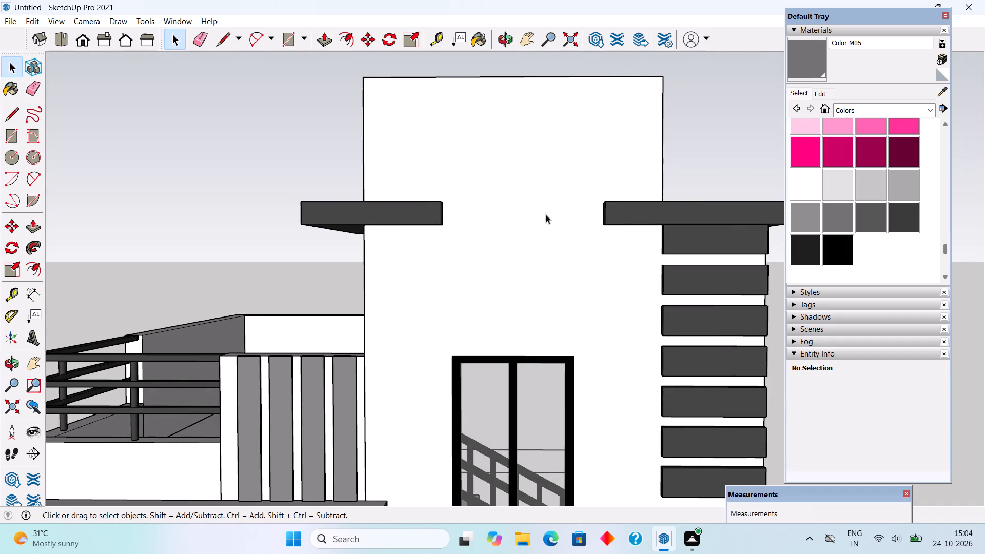
# Draw a freehand curved stem about 3' 2" long on the wall above the tall window, between the two slabs.
pyautogui.click(34, 116)
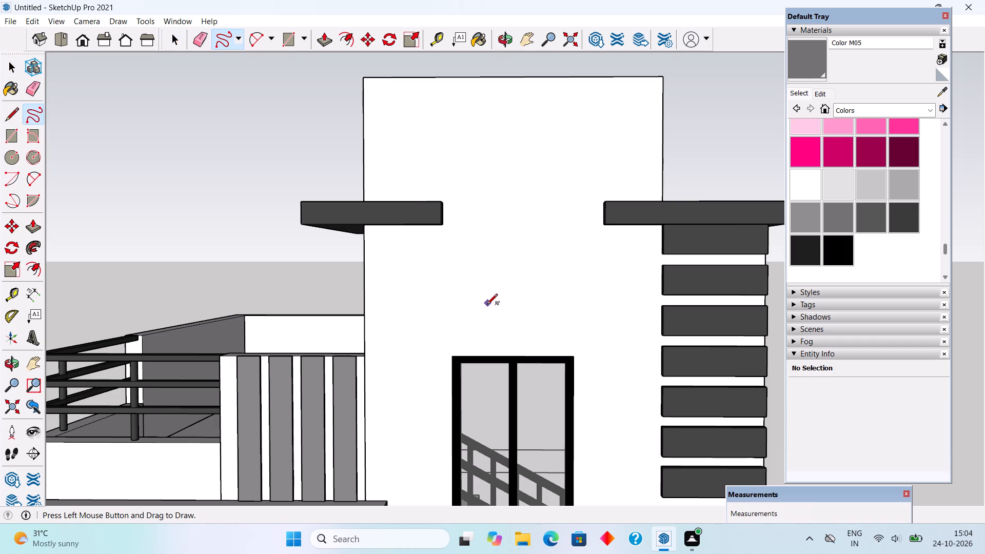
pyautogui.moveTo(487, 305); pyautogui.dragTo(542, 238)
pyautogui.moveTo(542, 238); pyautogui.dragTo(546, 237)
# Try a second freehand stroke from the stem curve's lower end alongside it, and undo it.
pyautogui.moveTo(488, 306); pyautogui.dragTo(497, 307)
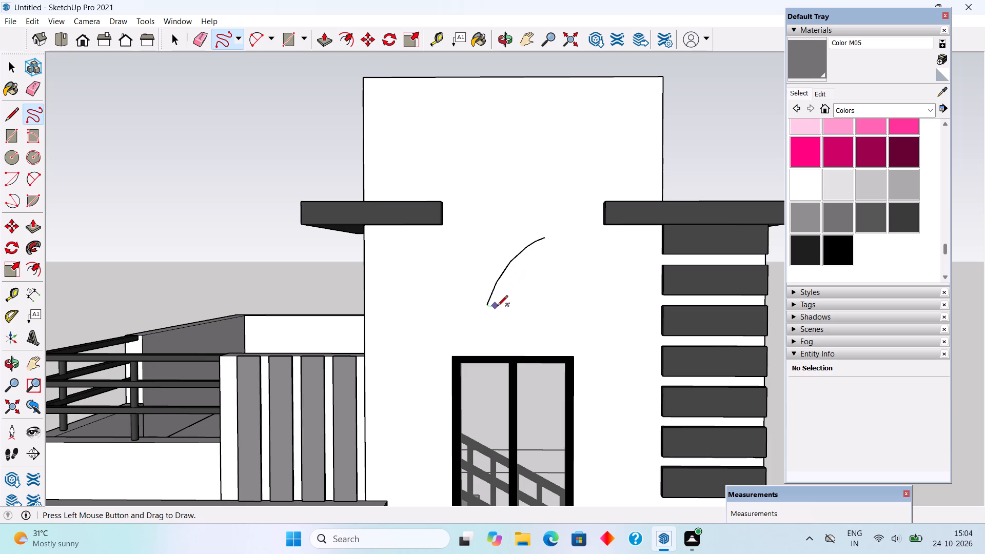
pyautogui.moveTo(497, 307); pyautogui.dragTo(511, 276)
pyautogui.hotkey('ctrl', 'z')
# Copy the freehand stem curve about 1 5/16" sideways to form the stem's second edge.
pyautogui.scroll(5, 534, 263)
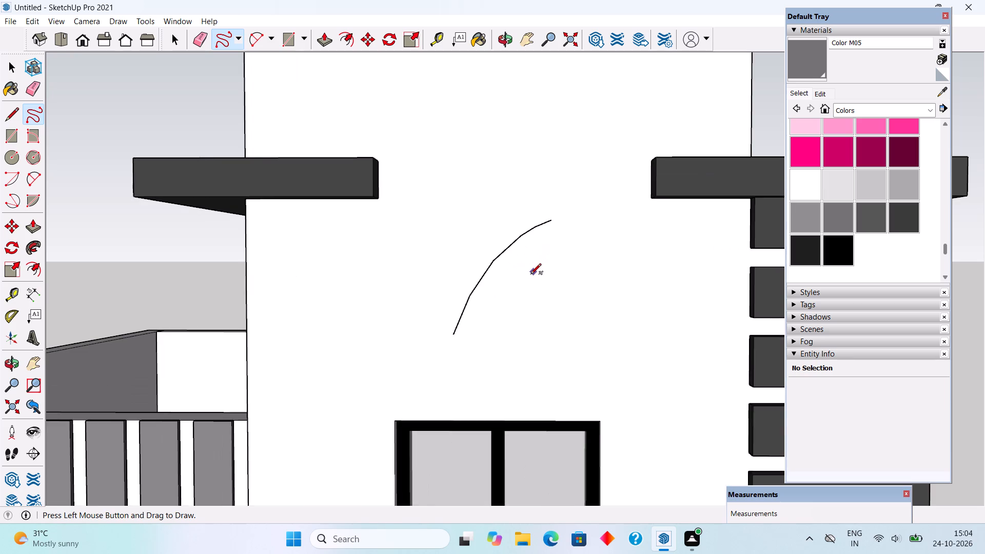
pyautogui.scroll(3, 529, 276)
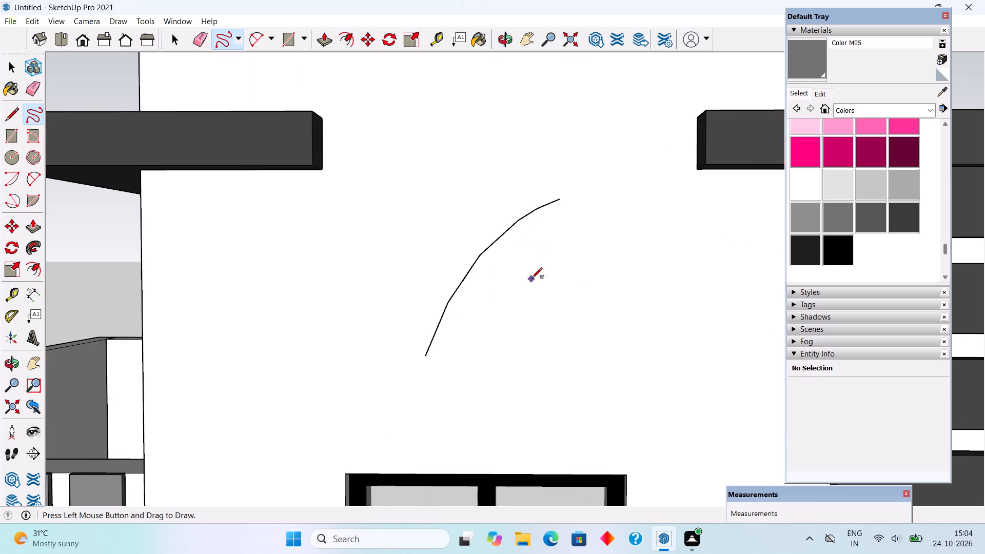
pyautogui.press('space')
pyautogui.click(481, 255)
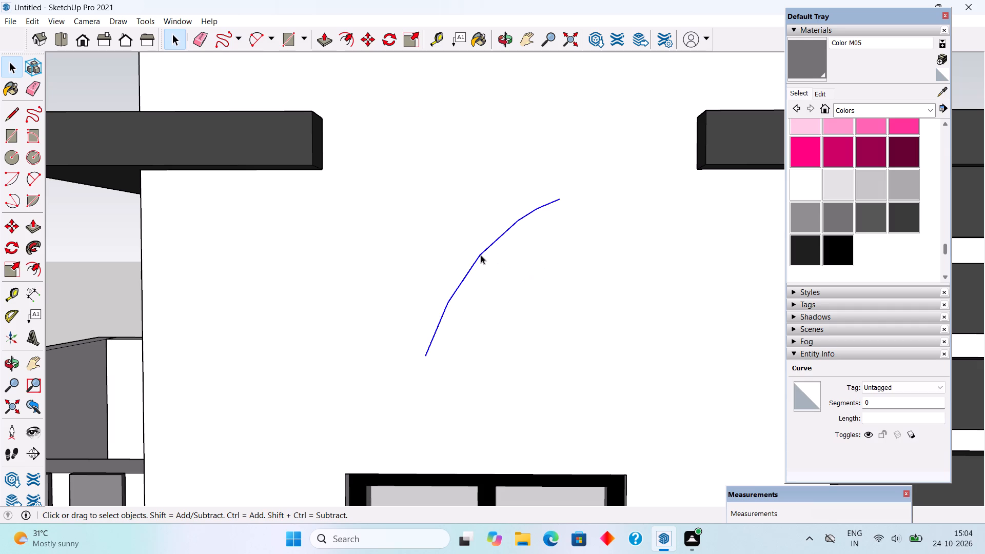
pyautogui.press('m')
pyautogui.click(481, 255)
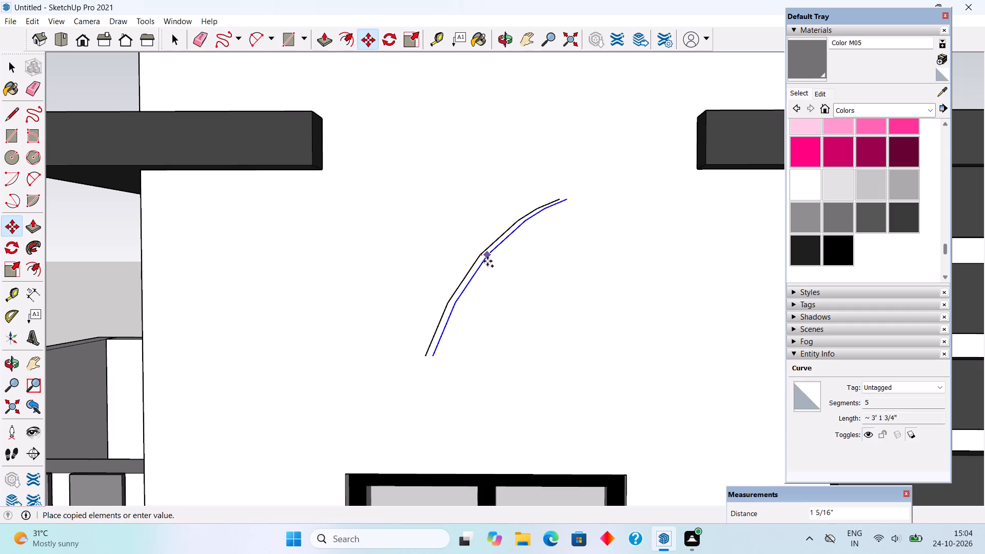
pyautogui.click(487, 261)
pyautogui.press('space')
# Close the stem outline by joining the two curves with short lines at their upper and lower ends.
pyautogui.scroll(5, 561, 208)
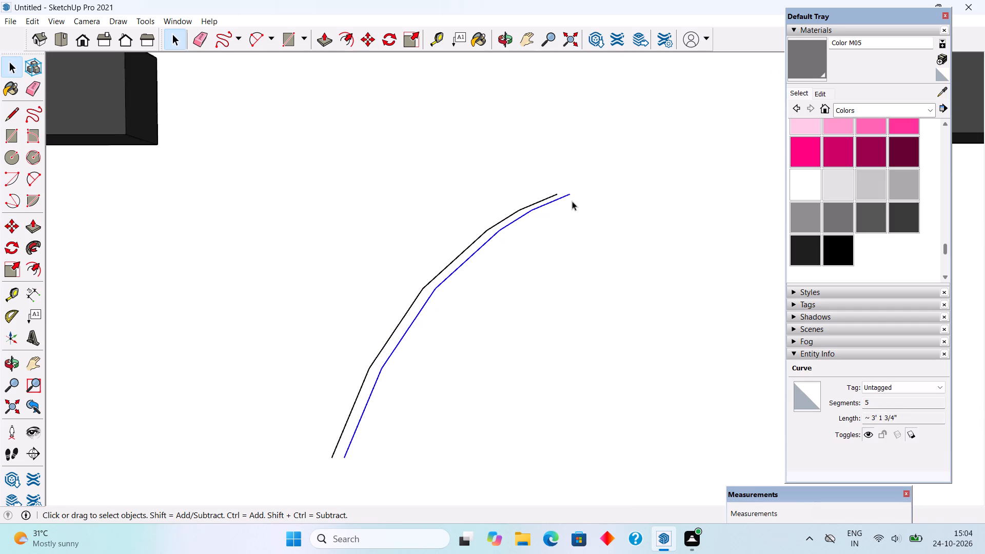
pyautogui.scroll(3, 573, 201)
pyautogui.press('l')
pyautogui.click(552, 192)
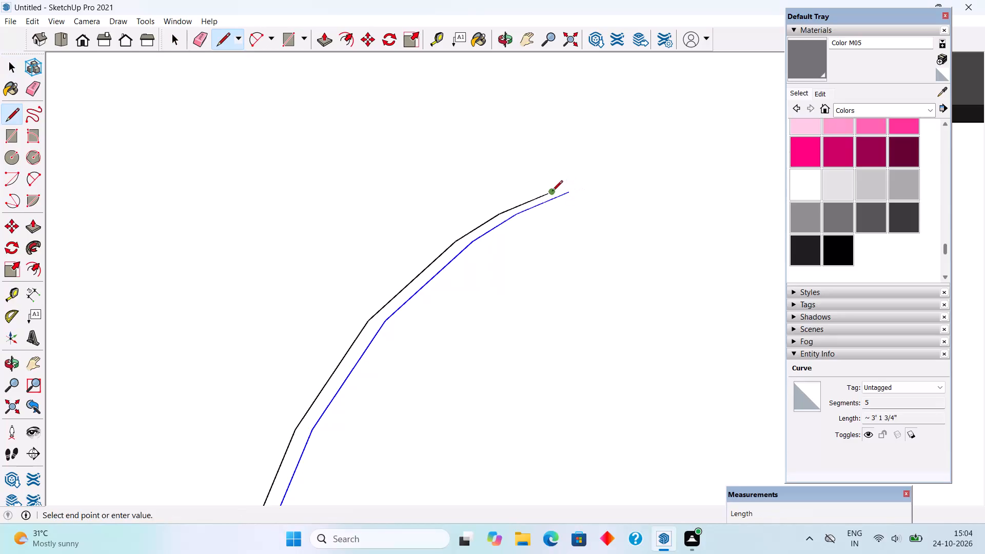
pyautogui.click(569, 195)
pyautogui.press('space')
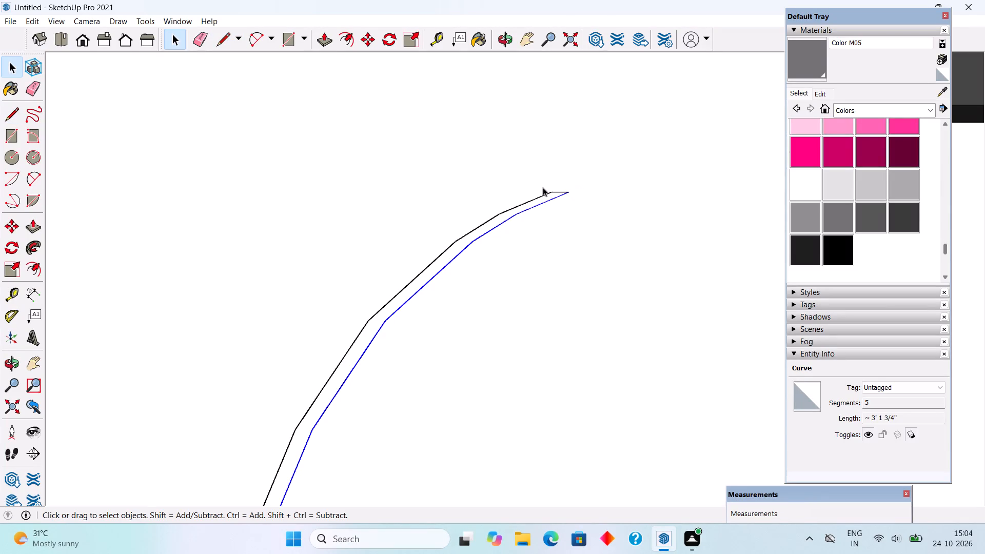
pyautogui.scroll(1, 503, 175)
pyautogui.scroll(-4, 502, 173)
pyautogui.scroll(5, 291, 489)
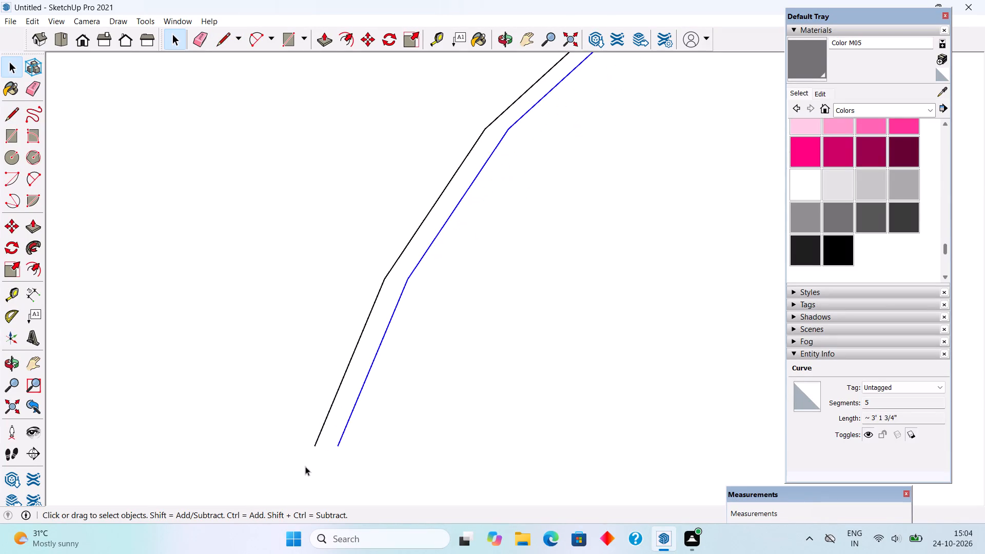
pyautogui.scroll(7, 305, 466)
pyautogui.press('m')
pyautogui.press('l')
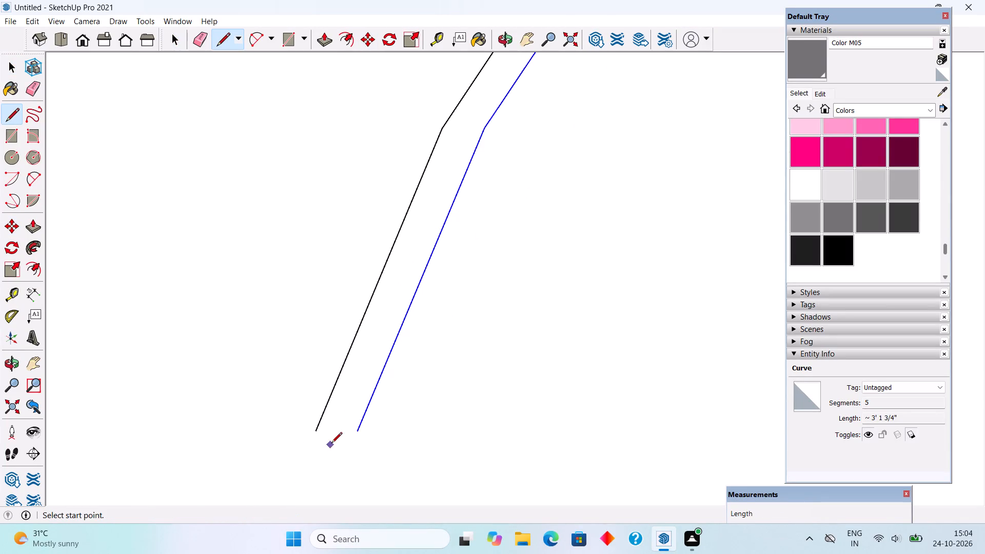
pyautogui.click(320, 432)
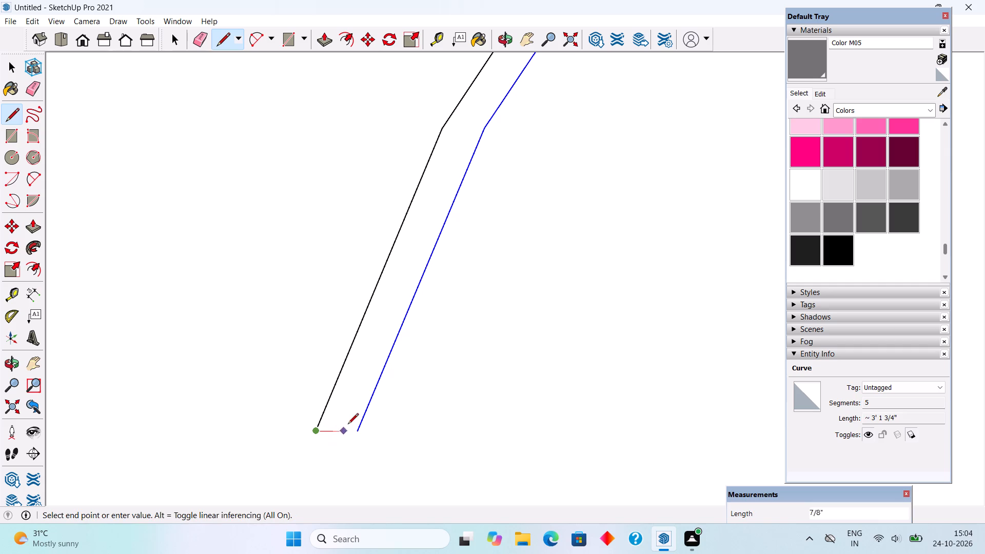
pyautogui.click(362, 426)
pyautogui.press('space')
# Select the face between the two stem curves and examine it from several angles.
pyautogui.click(358, 396)
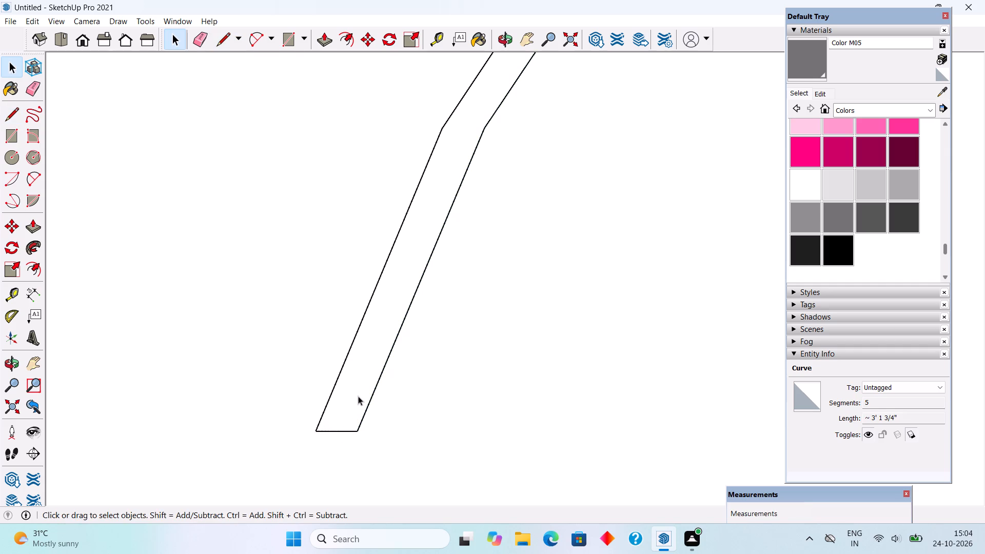
pyautogui.scroll(-11, 358, 396)
pyautogui.moveTo(379, 400); pyautogui.dragTo(637, 306, button='middle')
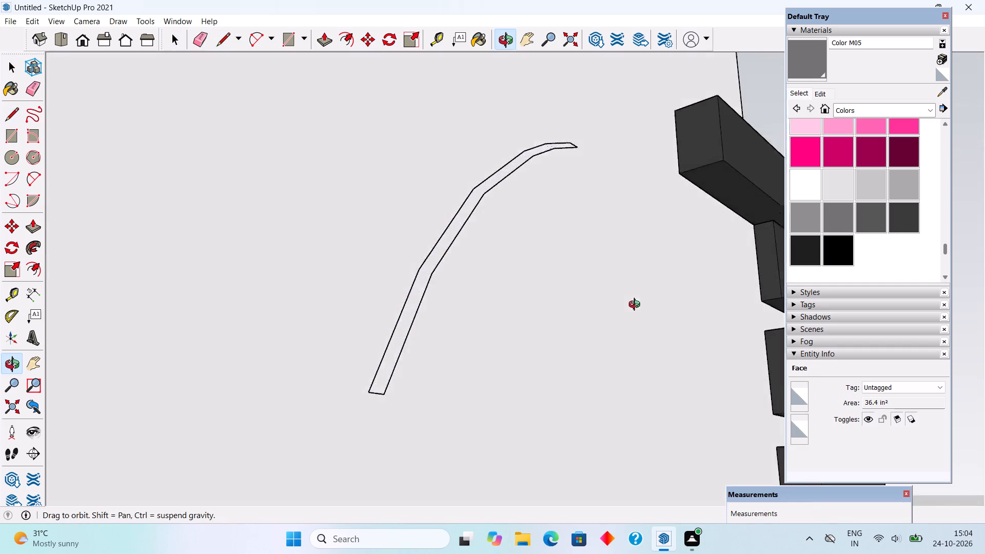
pyautogui.moveTo(637, 306); pyautogui.dragTo(518, 265, button='middle')
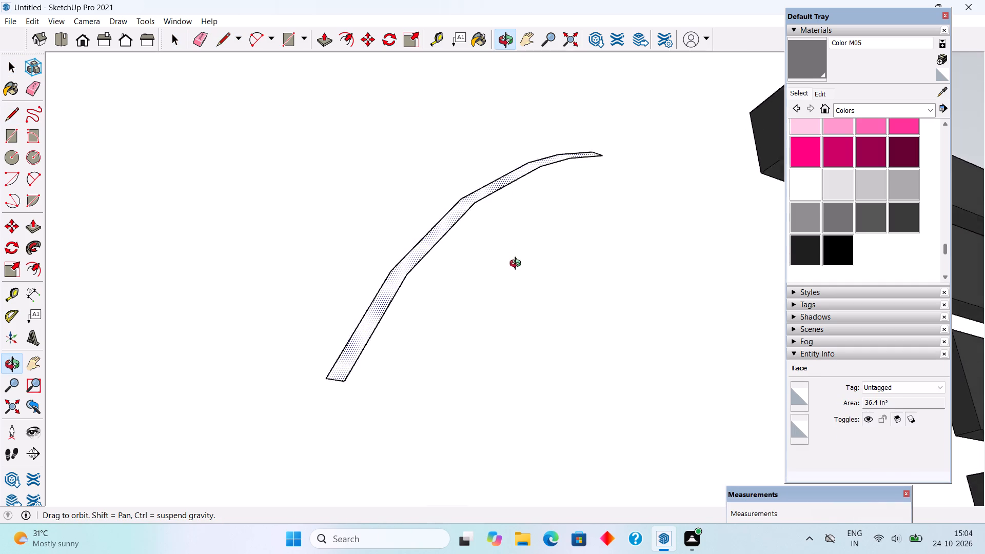
pyautogui.moveTo(518, 265); pyautogui.dragTo(526, 392, button='middle')
pyautogui.scroll(-3, 526, 391)
pyautogui.scroll(-5, 454, 321)
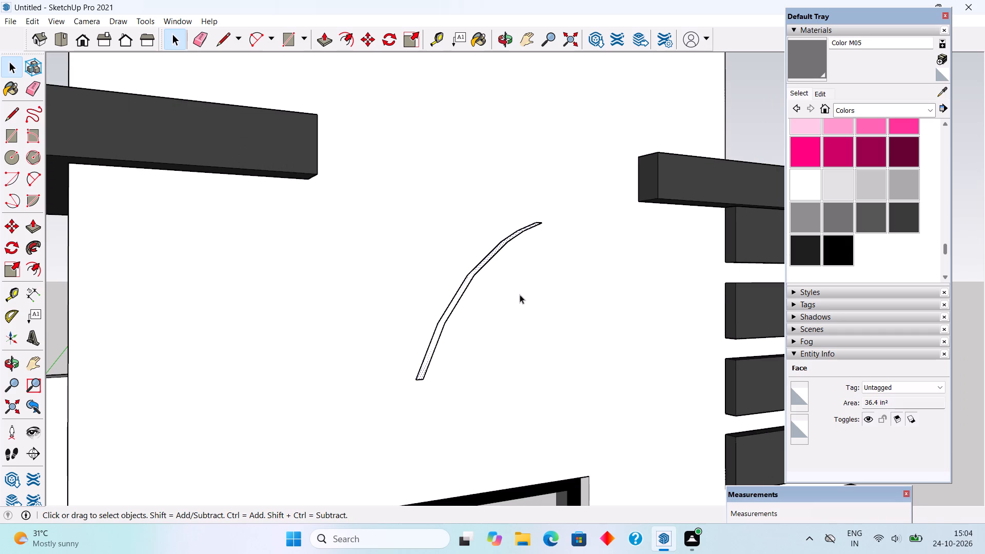
pyautogui.scroll(-5, 580, 289)
pyautogui.moveTo(583, 323); pyautogui.dragTo(481, 357, button='middle')
pyautogui.scroll(1, 482, 356)
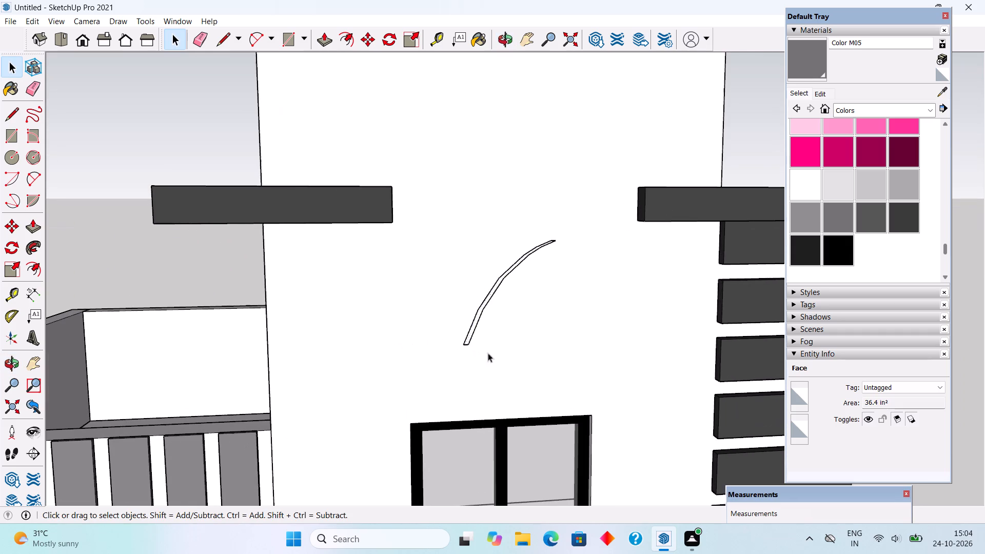
pyautogui.scroll(3, 649, 219)
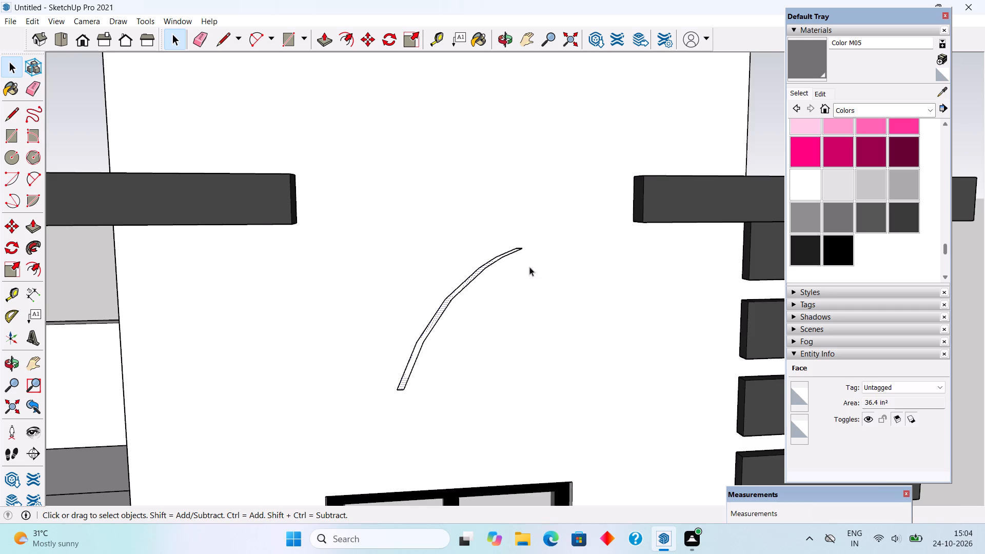
pyautogui.scroll(4, 516, 270)
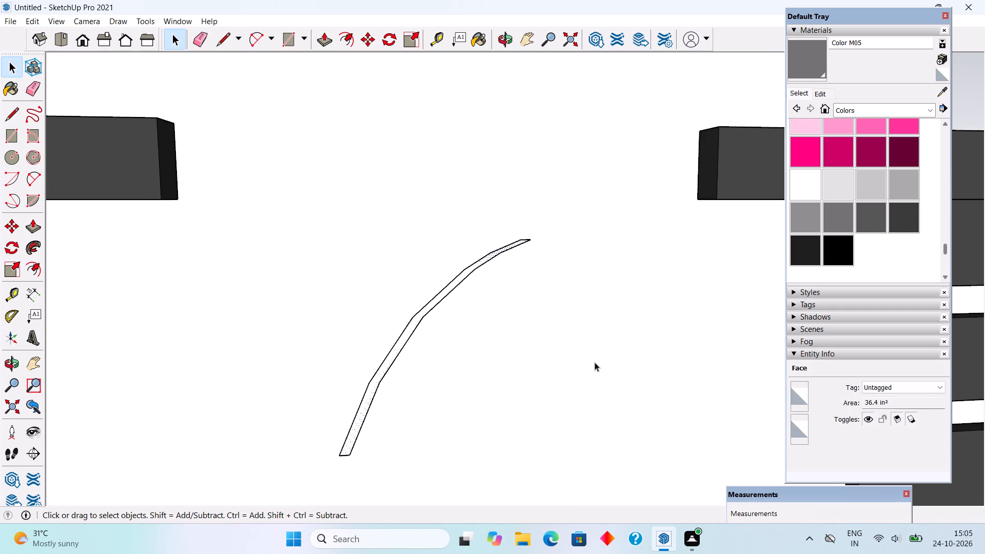
# Draw a closed freehand leaf shape on the wall starting from the stem's upper tip.
pyautogui.click(32, 112)
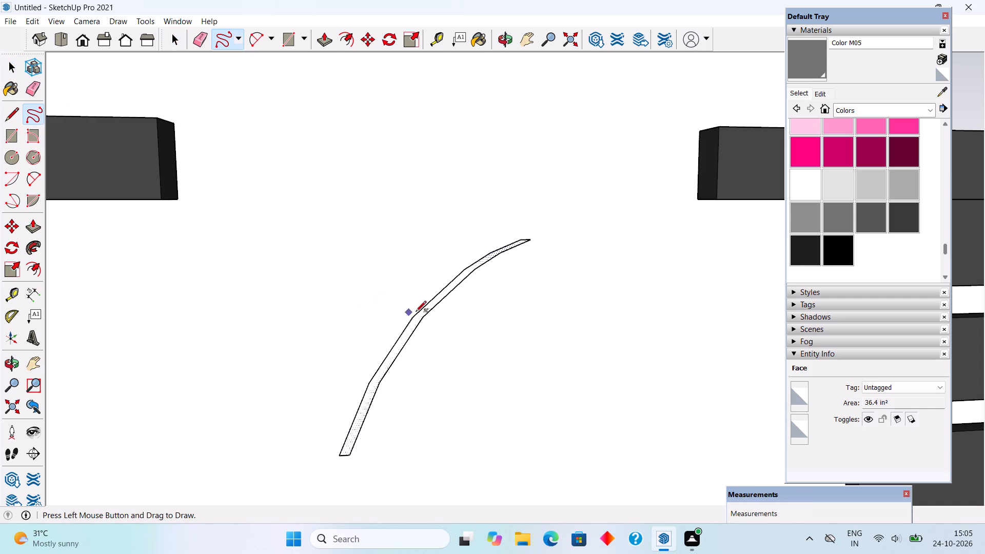
pyautogui.scroll(4, 444, 299)
pyautogui.scroll(-9, 456, 276)
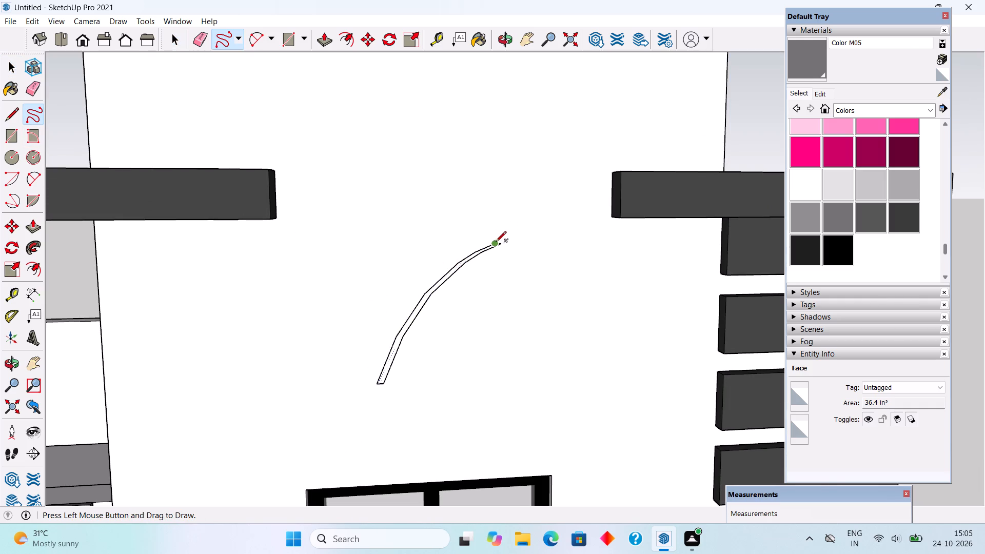
pyautogui.click(501, 246)
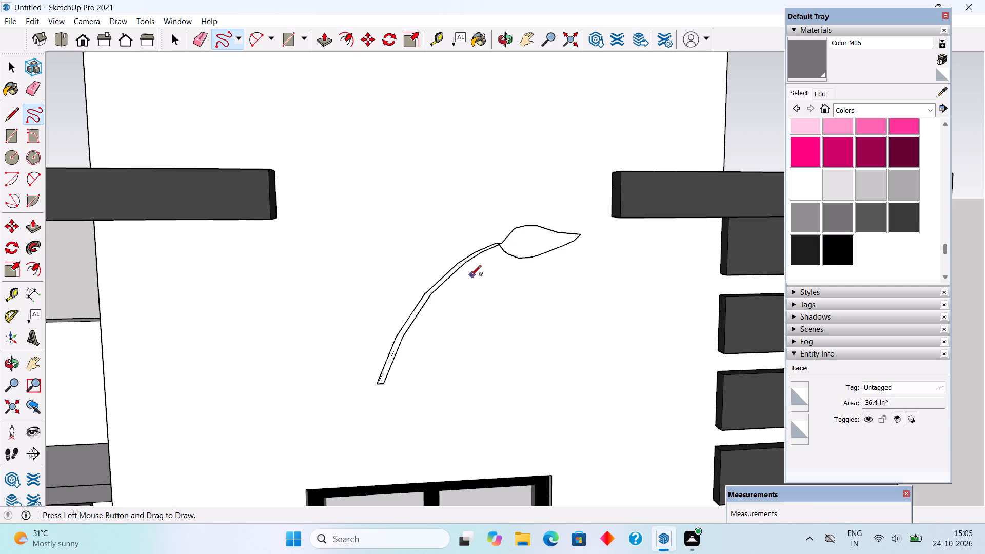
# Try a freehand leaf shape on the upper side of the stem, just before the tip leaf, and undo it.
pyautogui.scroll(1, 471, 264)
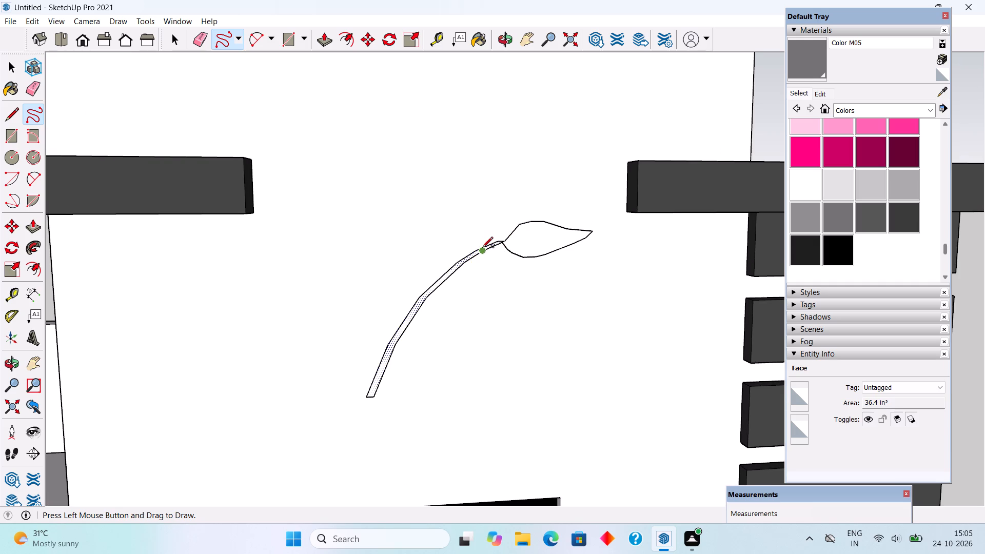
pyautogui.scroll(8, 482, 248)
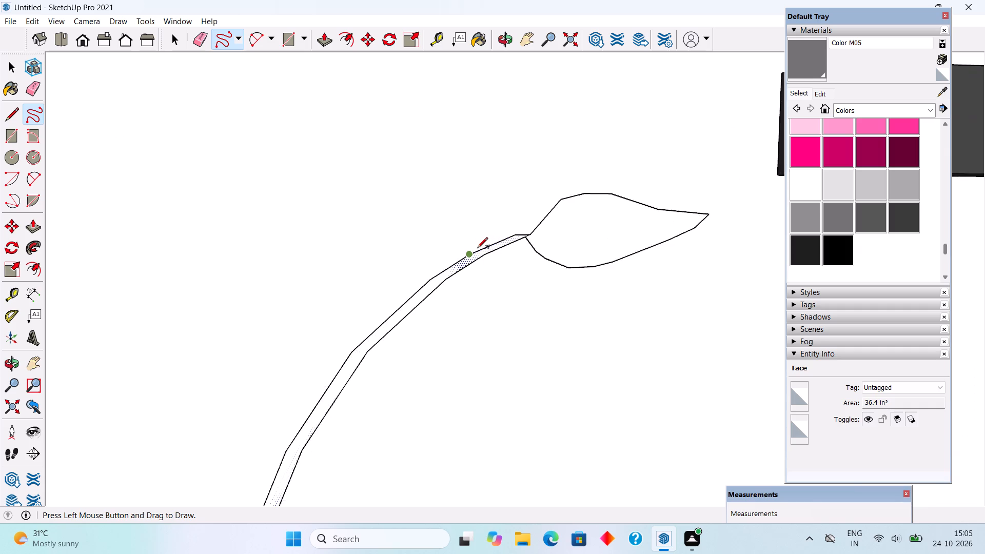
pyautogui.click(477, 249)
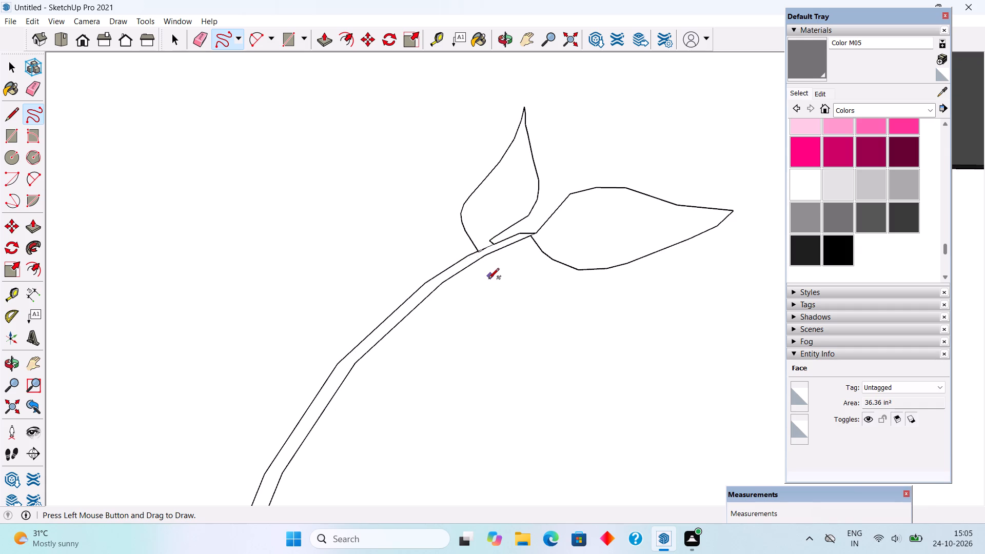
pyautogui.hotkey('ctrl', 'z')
# Draw a freehand leaf rising from the upper edge of the stem, just before the tip leaf.
pyautogui.click(476, 252)
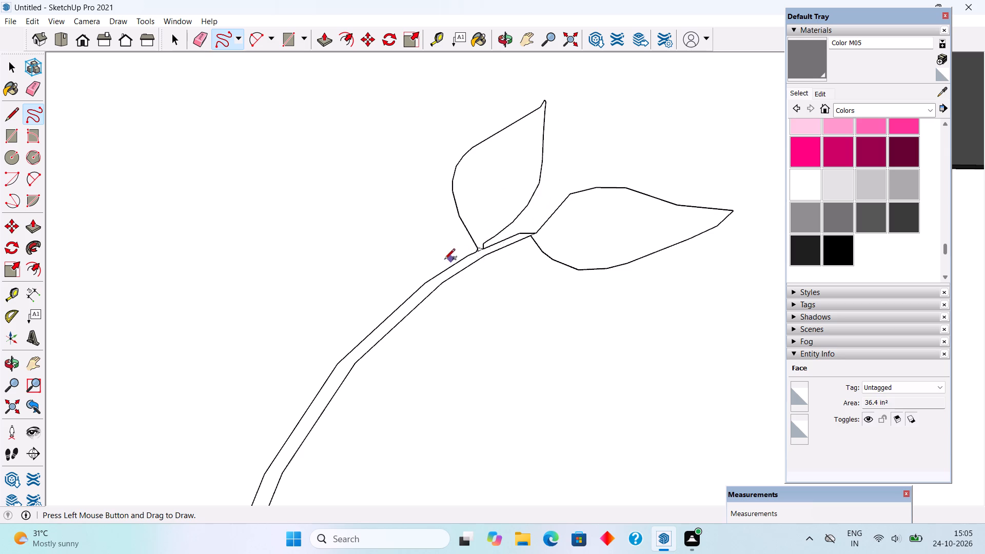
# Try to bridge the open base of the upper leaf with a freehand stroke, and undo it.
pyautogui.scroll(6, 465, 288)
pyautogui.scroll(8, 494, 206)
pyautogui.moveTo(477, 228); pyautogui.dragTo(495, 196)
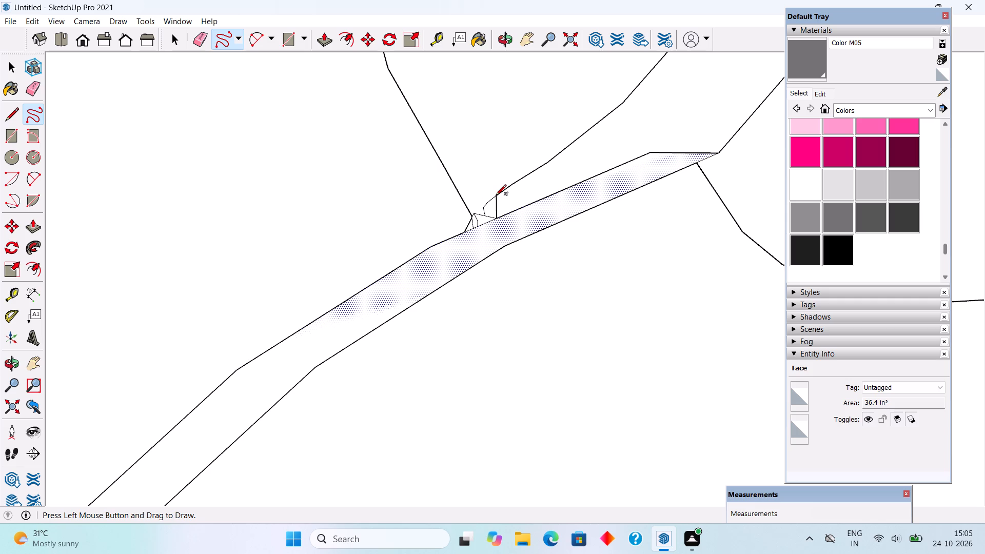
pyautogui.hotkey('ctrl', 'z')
# Close the upper leaf's outline with a short straight line across its open base.
pyautogui.press('l')
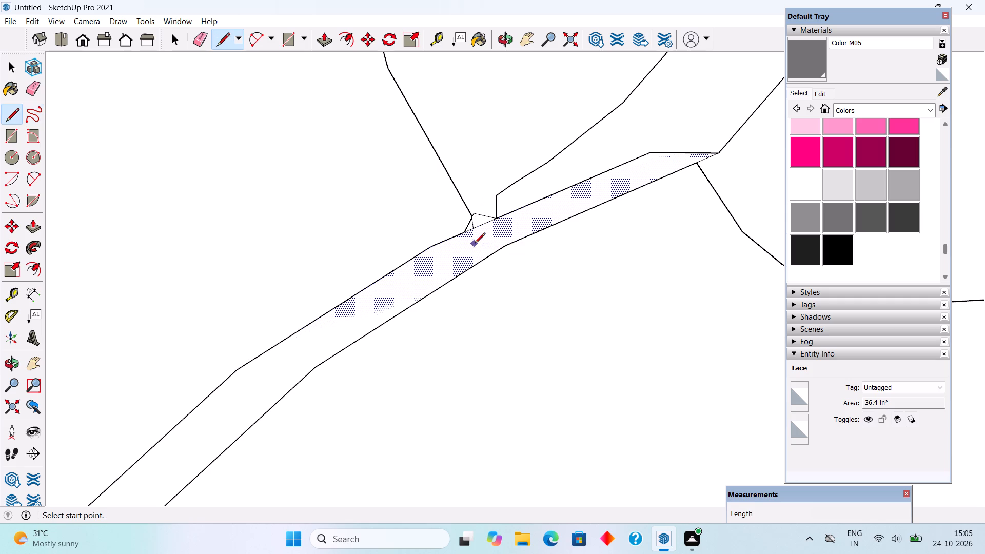
pyautogui.scroll(4, 475, 225)
pyautogui.moveTo(471, 215); pyautogui.dragTo(496, 193)
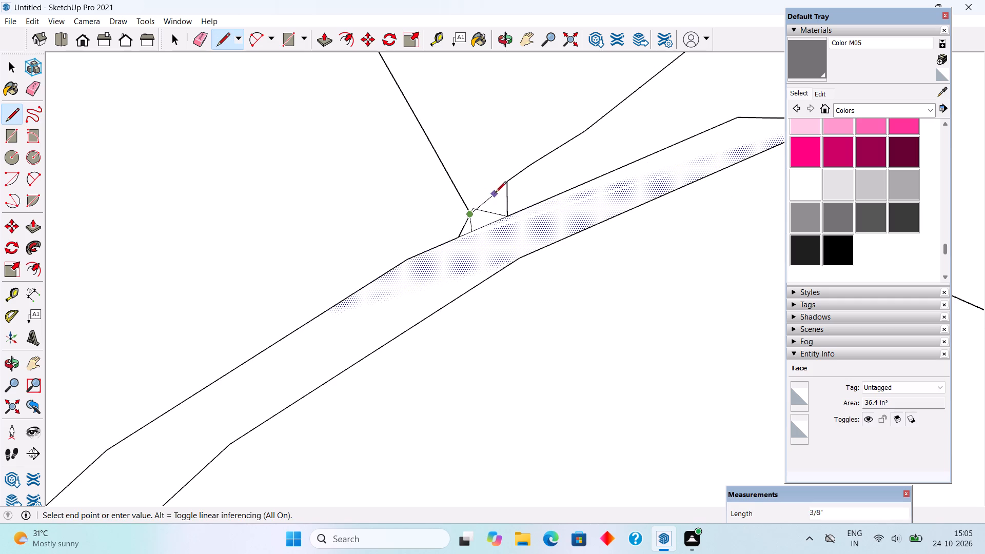
pyautogui.moveTo(496, 193); pyautogui.dragTo(509, 184)
# Delete the stray short segments between the upper leaf's base and the stem, leaving one edge joining them.
pyautogui.press('space')
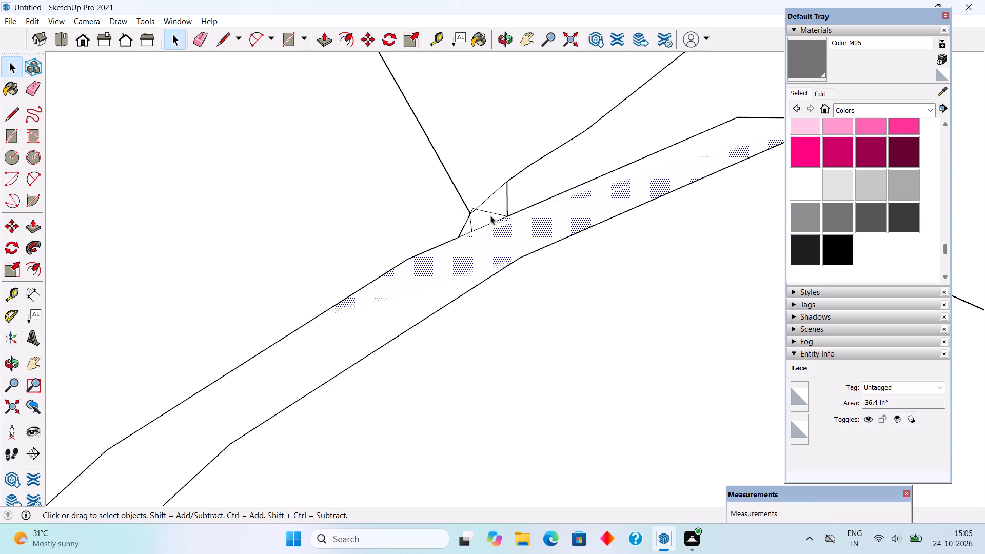
pyautogui.click(494, 213)
pyautogui.press('Delete')
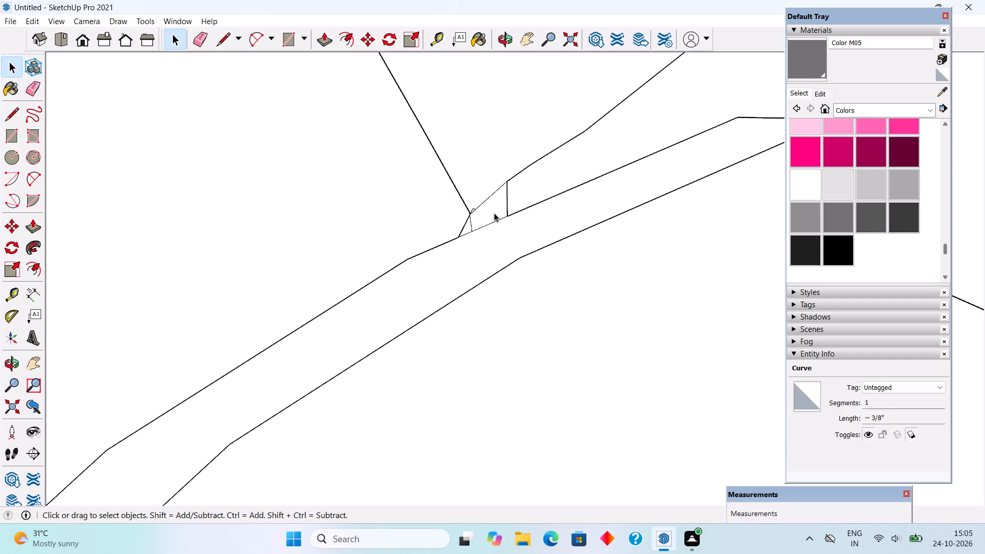
pyautogui.click(471, 225)
pyautogui.press('Delete')
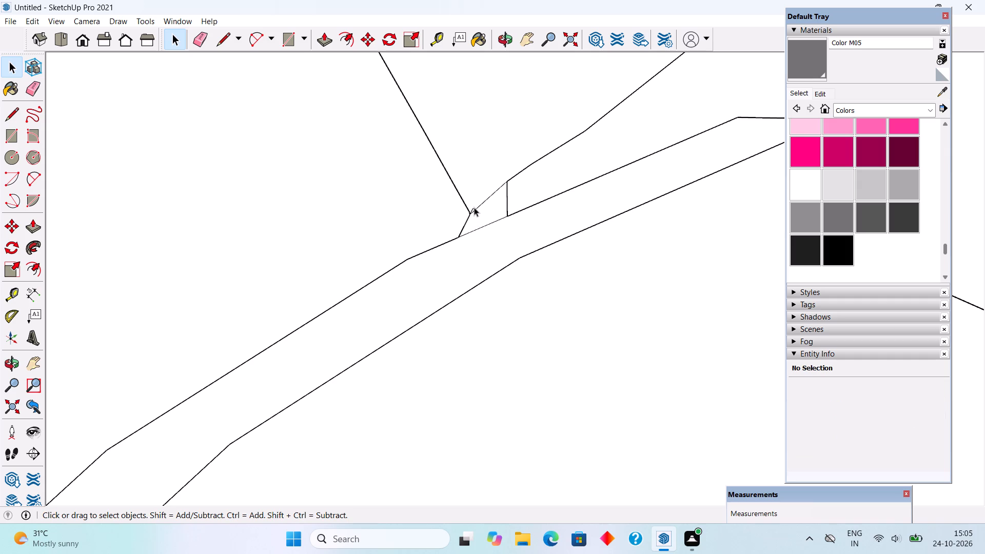
pyautogui.click(474, 207)
pyautogui.click(471, 210)
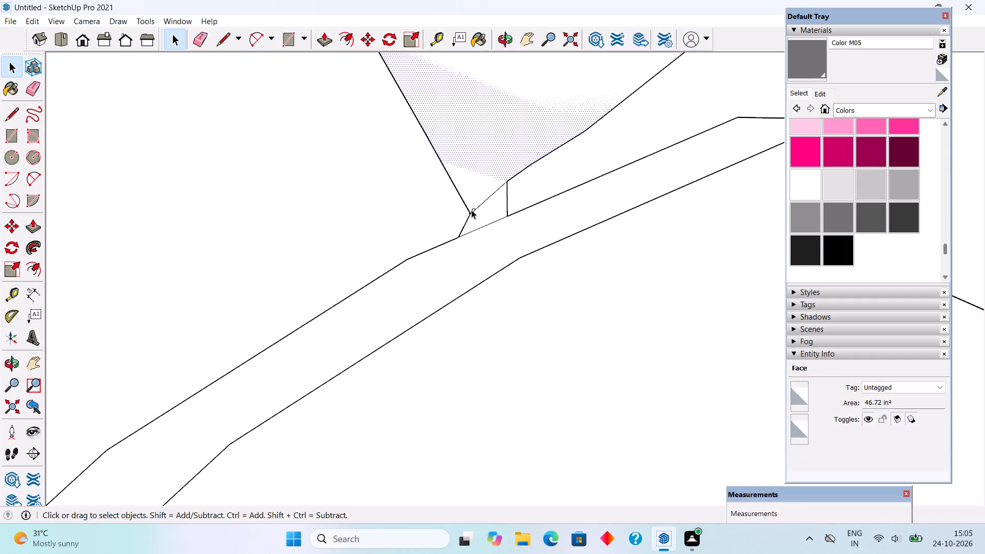
pyautogui.press('Delete')
pyautogui.click(467, 171)
pyautogui.click(485, 214)
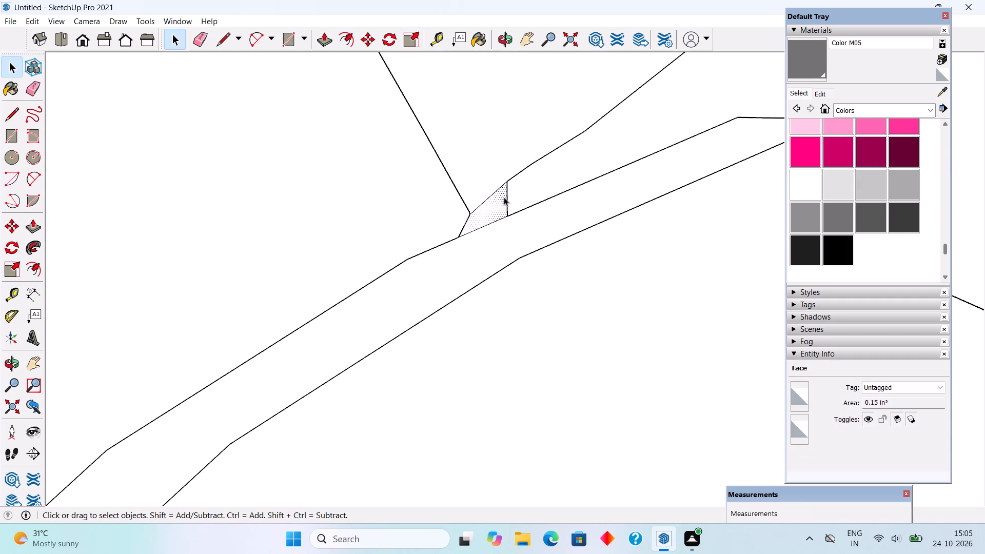
pyautogui.click(509, 197)
pyautogui.press('Delete')
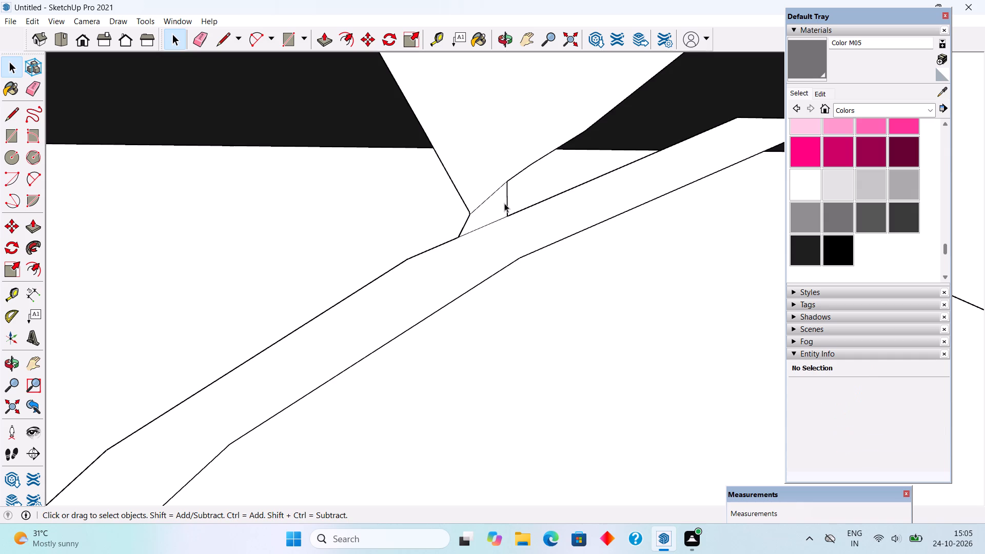
pyautogui.hotkey('ctrl', 'z')
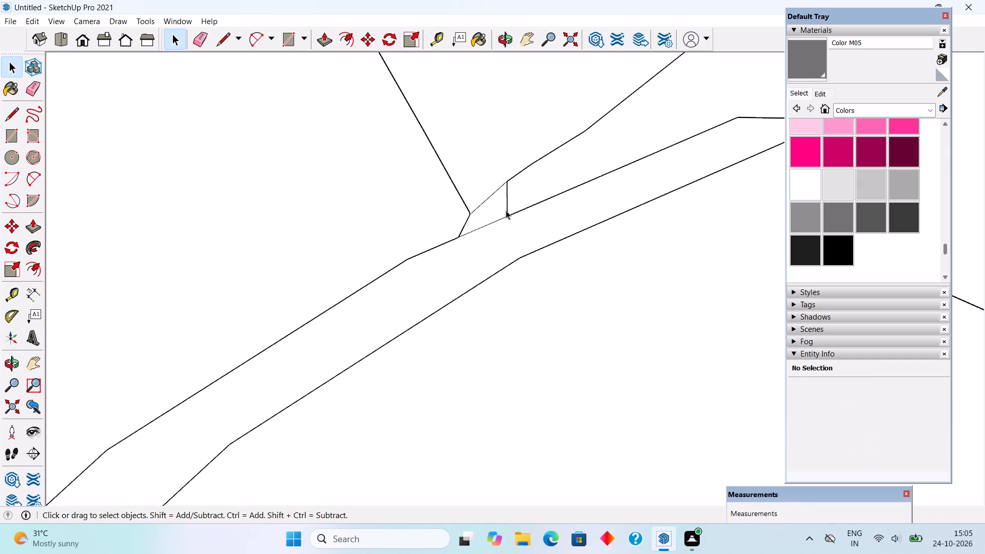
pyautogui.click(508, 210)
pyautogui.press('Delete')
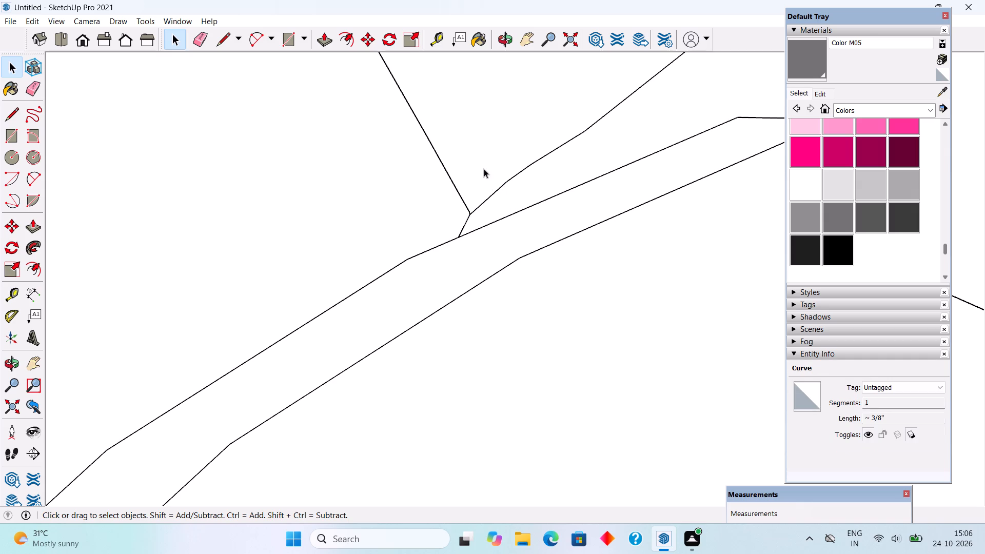
# Select the upper leaf, stem and tip leaf faces in turn to check that each is a separate closed face.
pyautogui.click(481, 162)
pyautogui.click(464, 272)
pyautogui.scroll(-5, 451, 268)
pyautogui.scroll(-8, 362, 196)
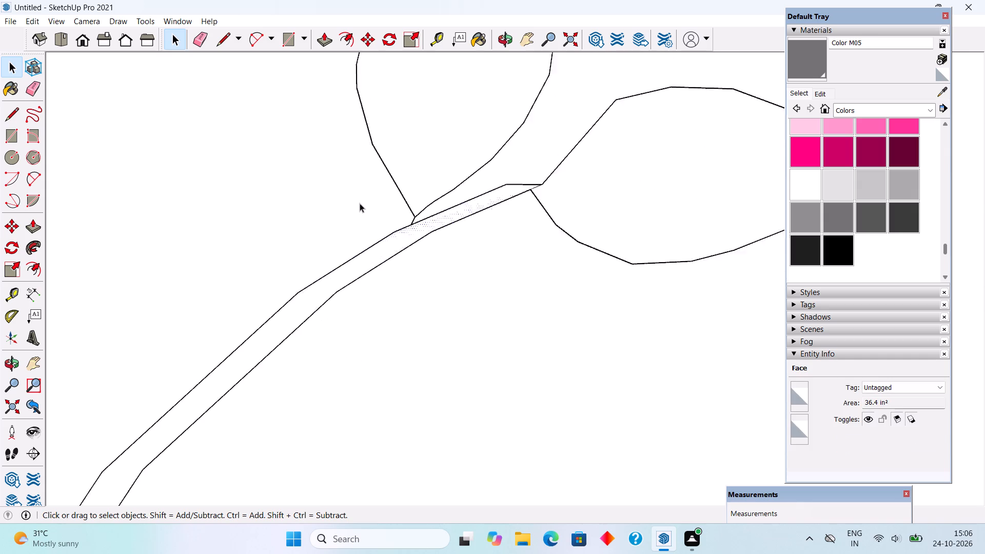
pyautogui.scroll(-2, 360, 203)
pyautogui.scroll(-4, 455, 248)
pyautogui.click(529, 213)
pyautogui.moveTo(537, 228); pyautogui.dragTo(562, 217, button='middle')
pyautogui.scroll(-4, 562, 217)
pyautogui.scroll(-9, 377, 287)
pyautogui.moveTo(307, 356); pyautogui.dragTo(363, 409, button='middle')
# Draw a third freehand leaf hanging from the lower edge of the stem, opposite the upper leaf.
pyautogui.scroll(2, 396, 312)
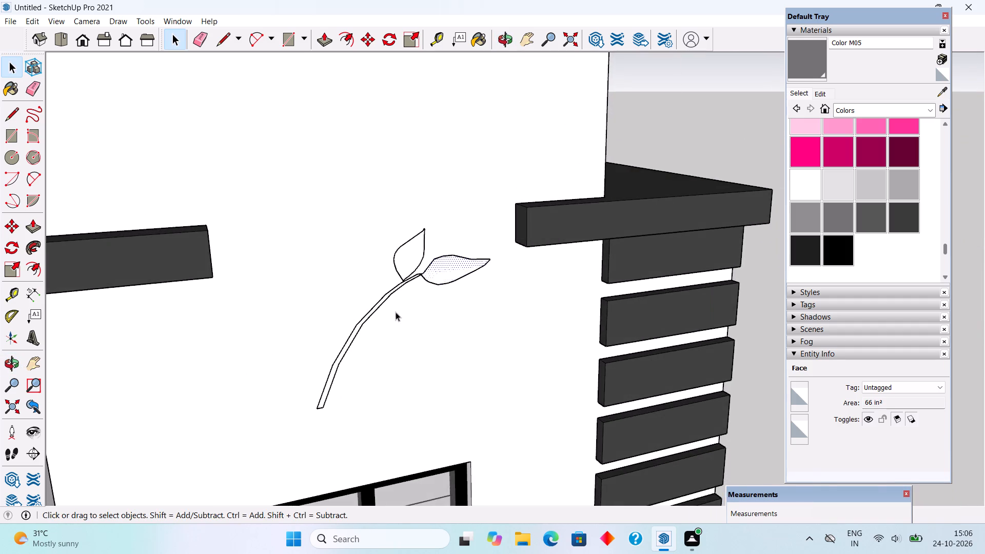
pyautogui.scroll(5, 396, 312)
pyautogui.moveTo(422, 284); pyautogui.dragTo(420, 215, button='middle')
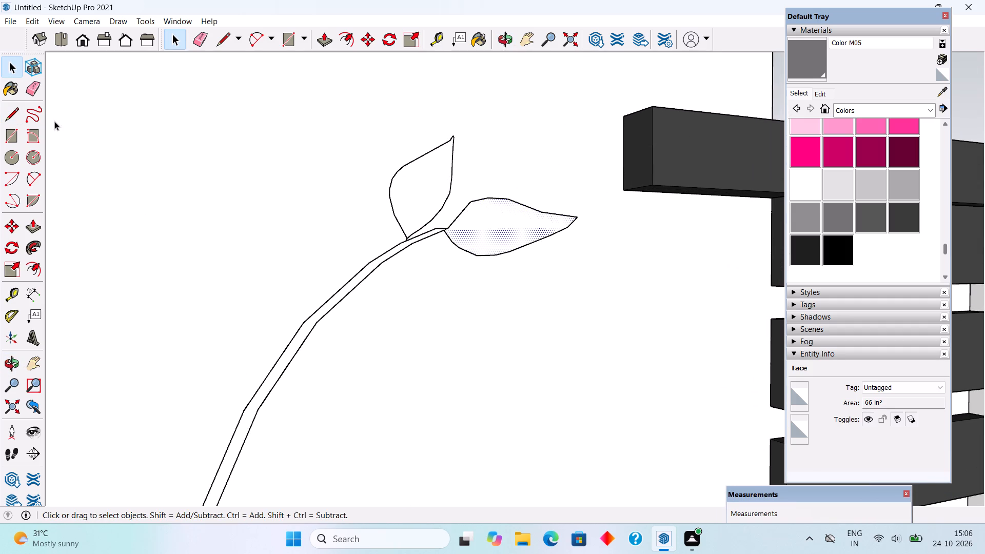
pyautogui.click(37, 115)
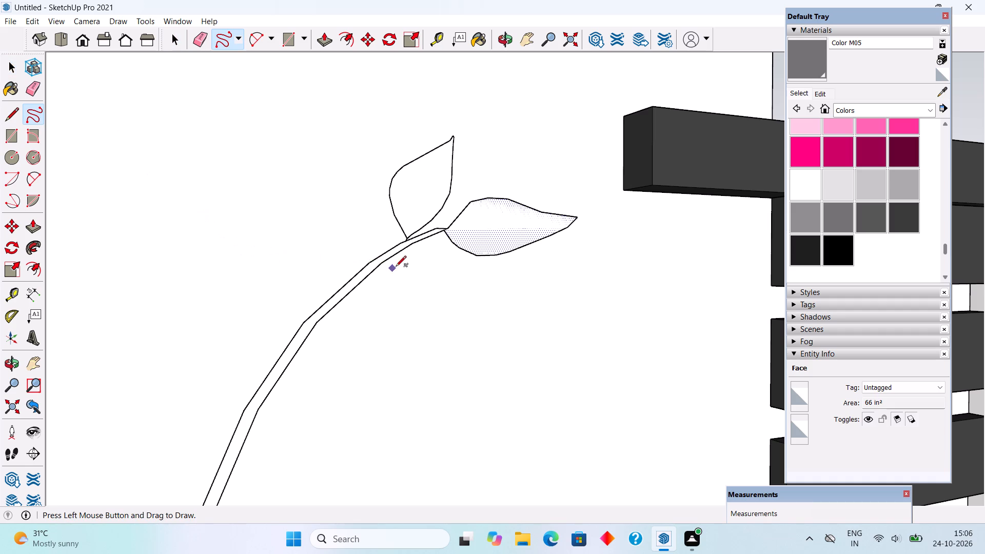
pyautogui.moveTo(263, 309); pyautogui.dragTo(289, 343, button='middle')
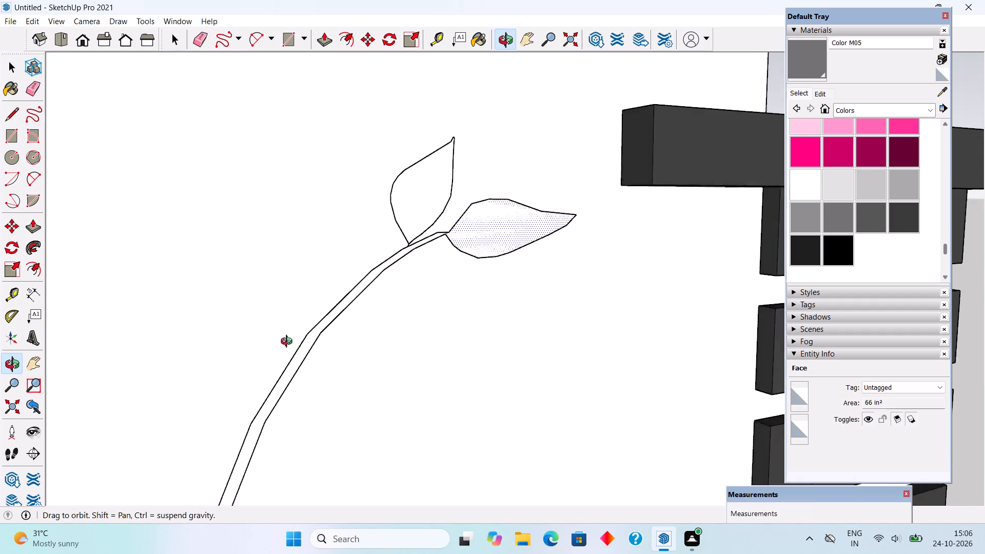
pyautogui.moveTo(289, 343); pyautogui.dragTo(341, 358, button='middle')
pyautogui.scroll(7, 450, 290)
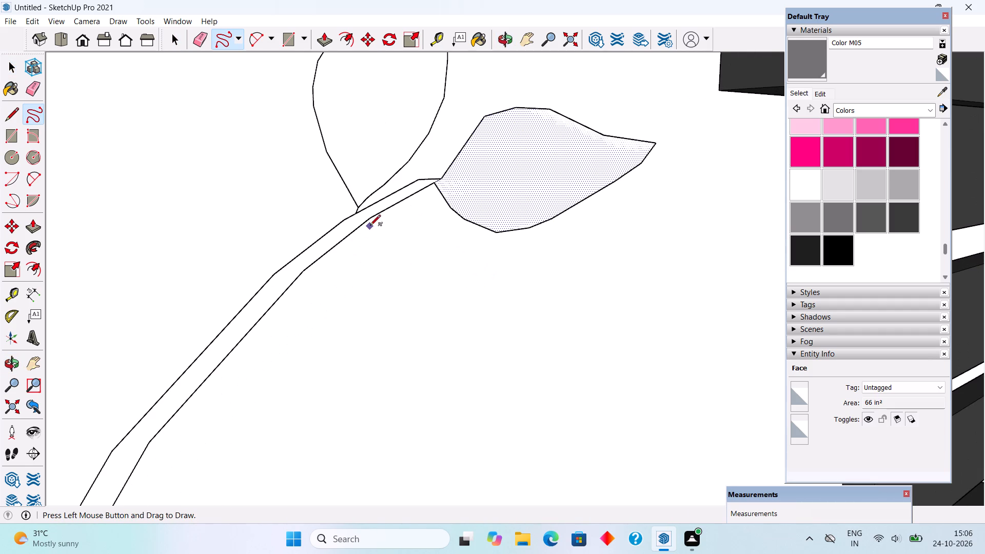
pyautogui.click(359, 230)
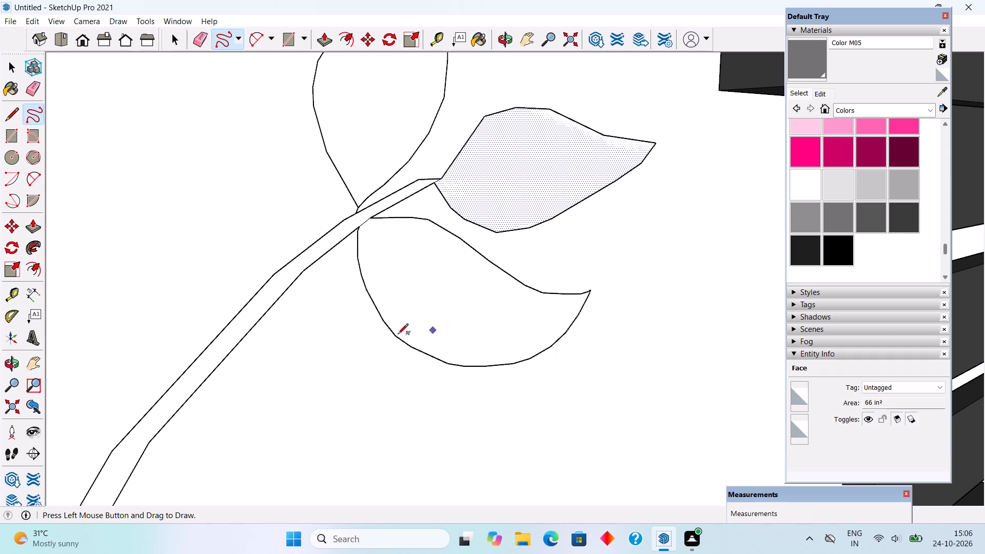
# Push/Pull the lower leaf's face 1" out from the wall.
pyautogui.scroll(-10, 347, 346)
pyautogui.scroll(-6, 323, 307)
pyautogui.scroll(-11, 499, 295)
pyautogui.moveTo(389, 365); pyautogui.dragTo(307, 365, button='middle')
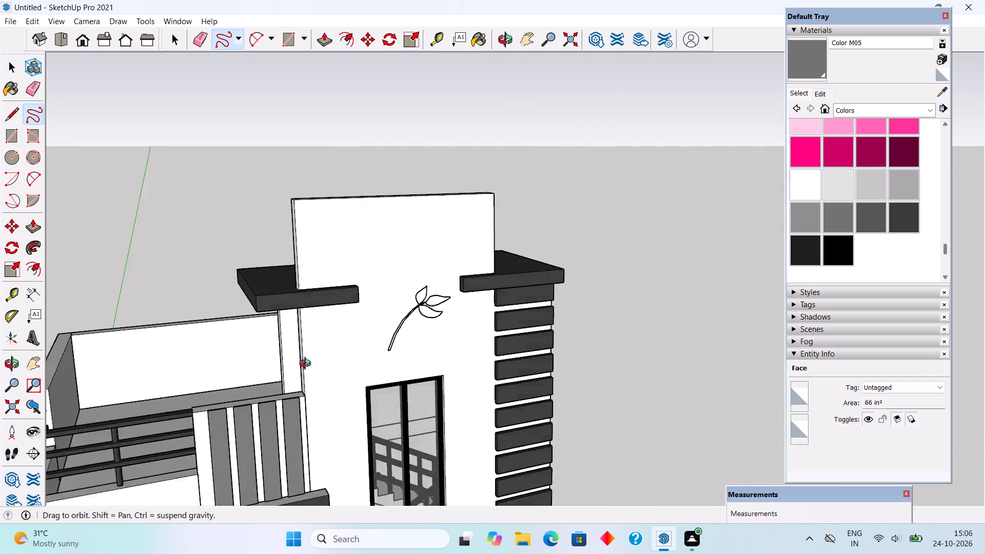
pyautogui.moveTo(307, 365); pyautogui.dragTo(116, 352, button='middle')
pyautogui.scroll(7, 396, 334)
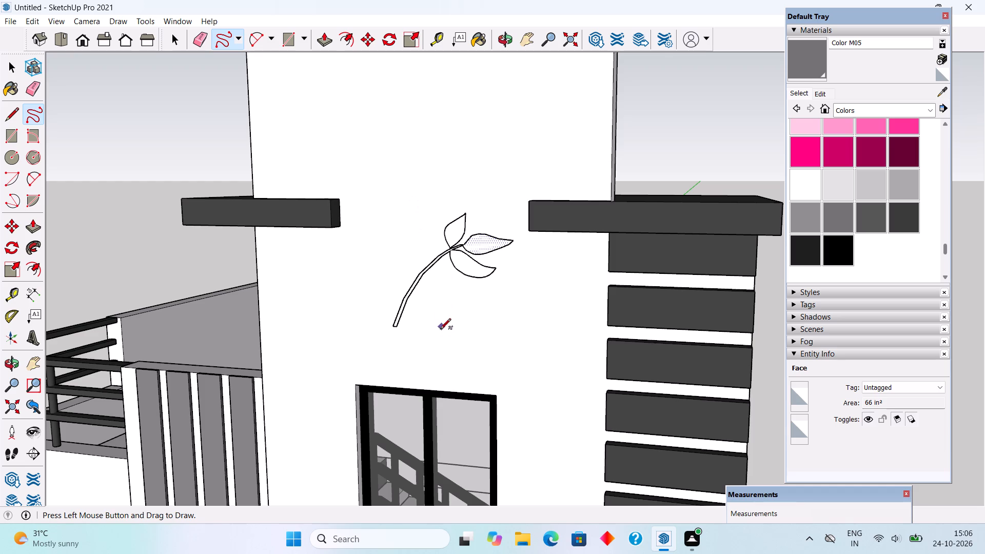
pyautogui.moveTo(411, 339); pyautogui.dragTo(466, 348, button='middle')
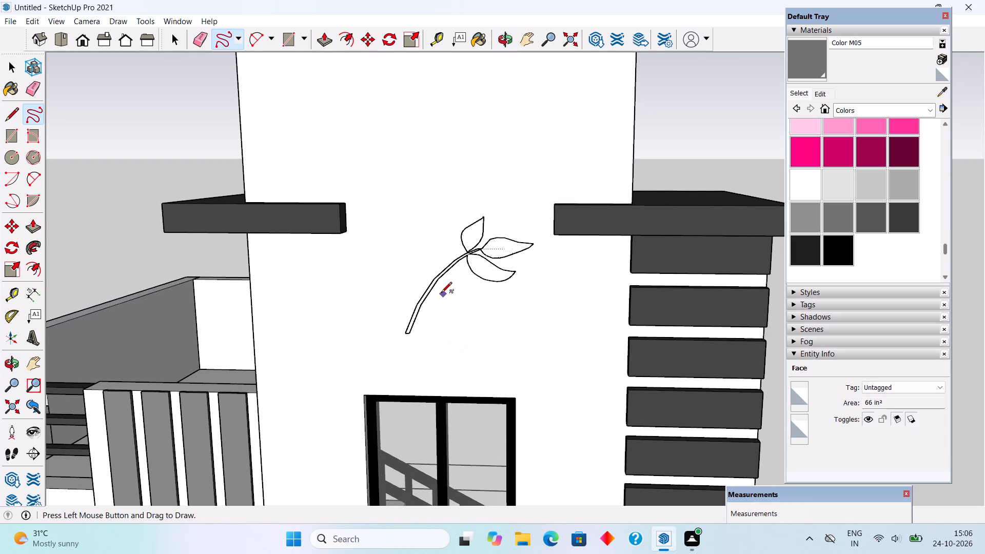
pyautogui.press('space')
pyautogui.scroll(4, 529, 264)
pyautogui.click(465, 272)
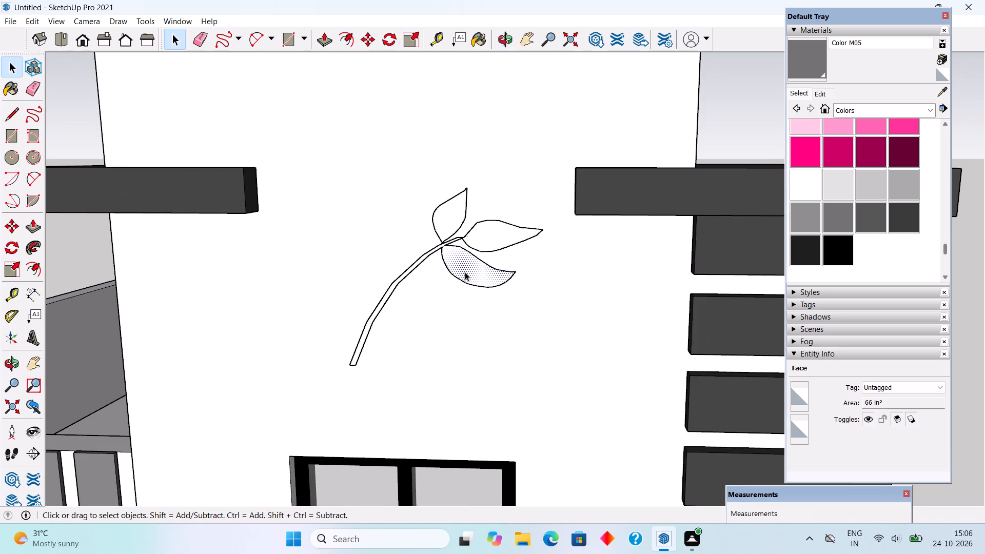
pyautogui.scroll(3, 465, 272)
pyautogui.press('p')
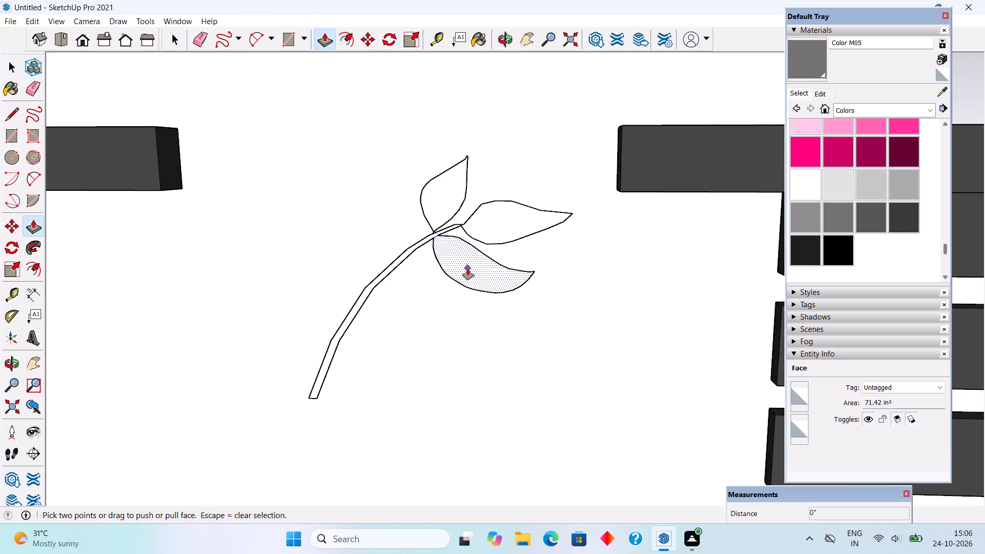
pyautogui.click(468, 269)
pyautogui.write('1"')
pyautogui.press('Return')
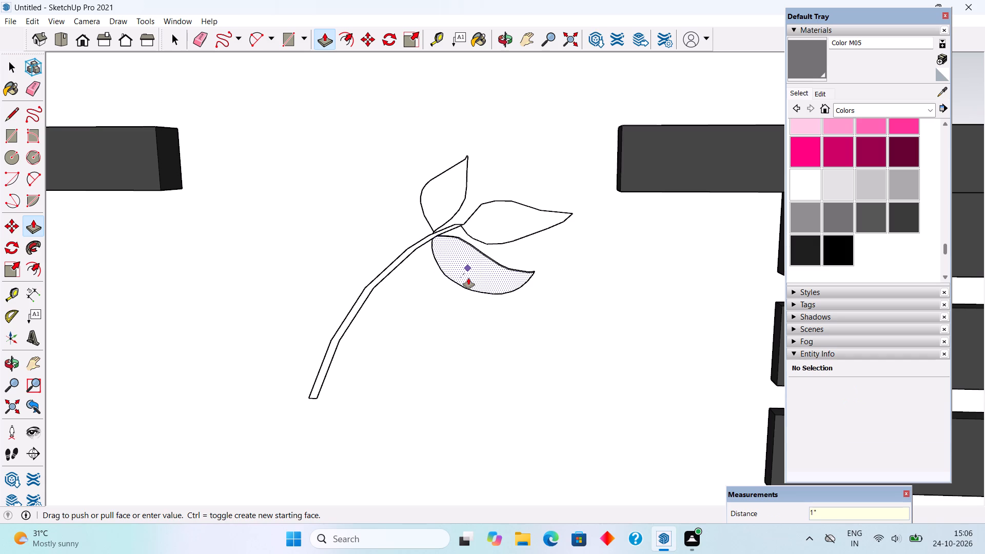
# Push/Pull the tip leaf and the upper leaf out from the wall to match the lower leaf's 1" thickness.
pyautogui.doubleClick(498, 219)
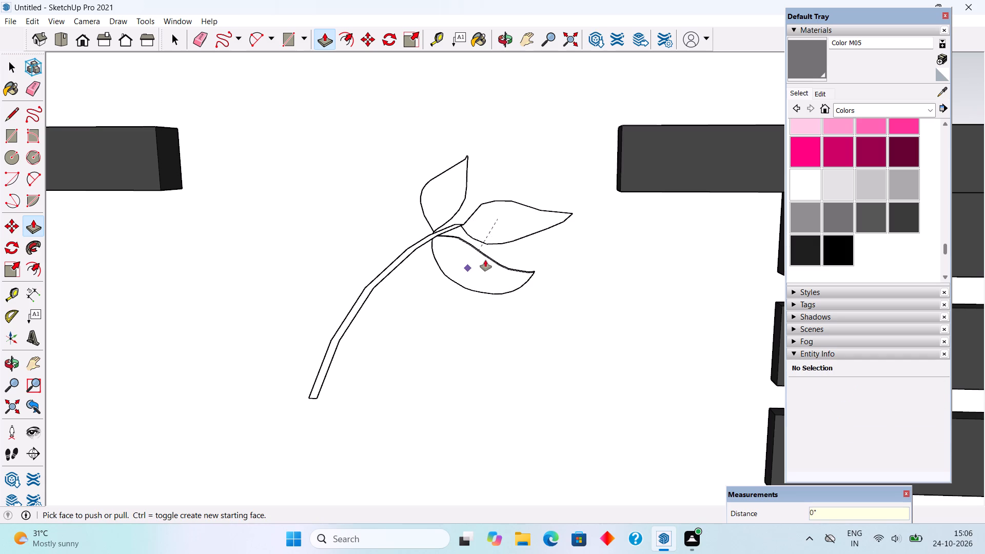
pyautogui.press('space')
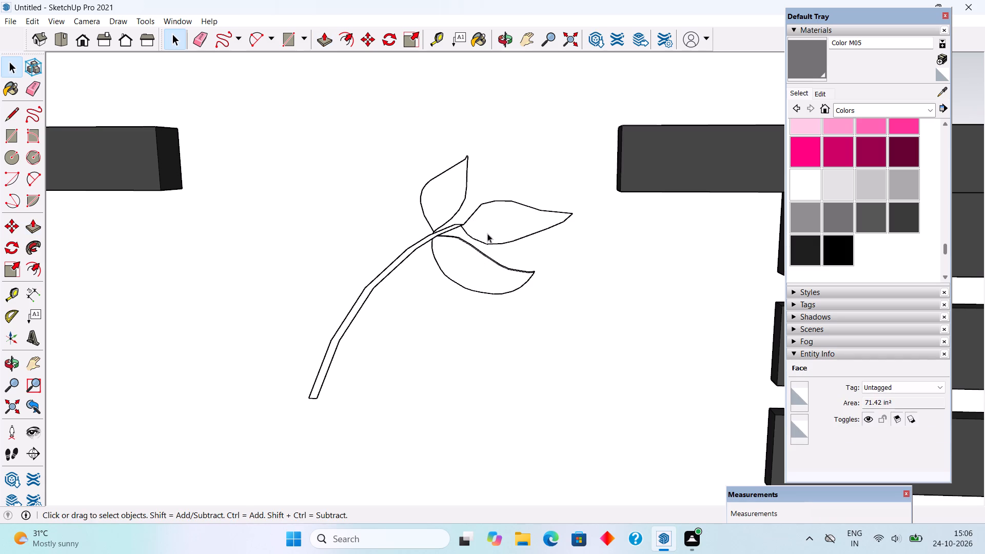
pyautogui.click(488, 233)
pyautogui.scroll(5, 489, 232)
pyautogui.press('p')
pyautogui.click(489, 232)
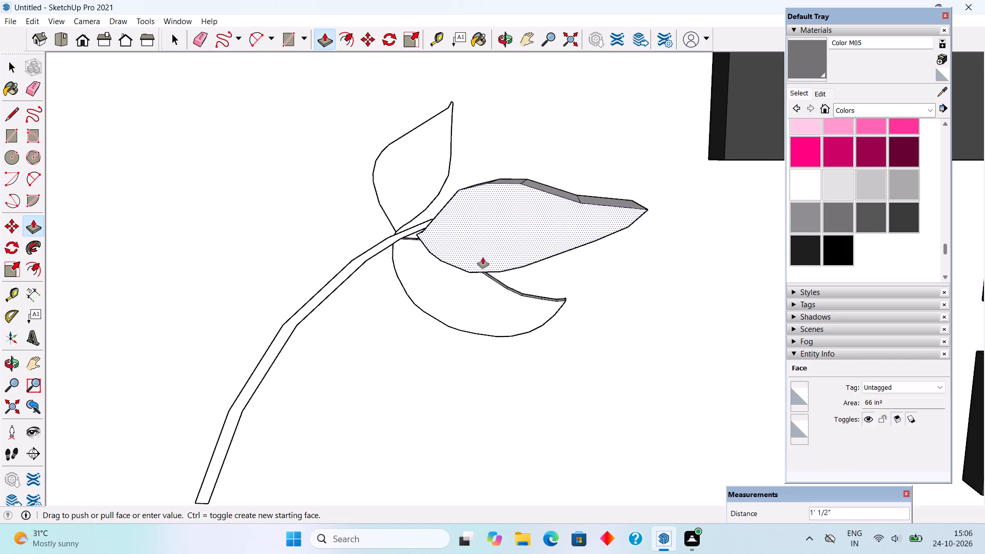
pyautogui.moveTo(436, 262); pyautogui.dragTo(621, 190, button='middle')
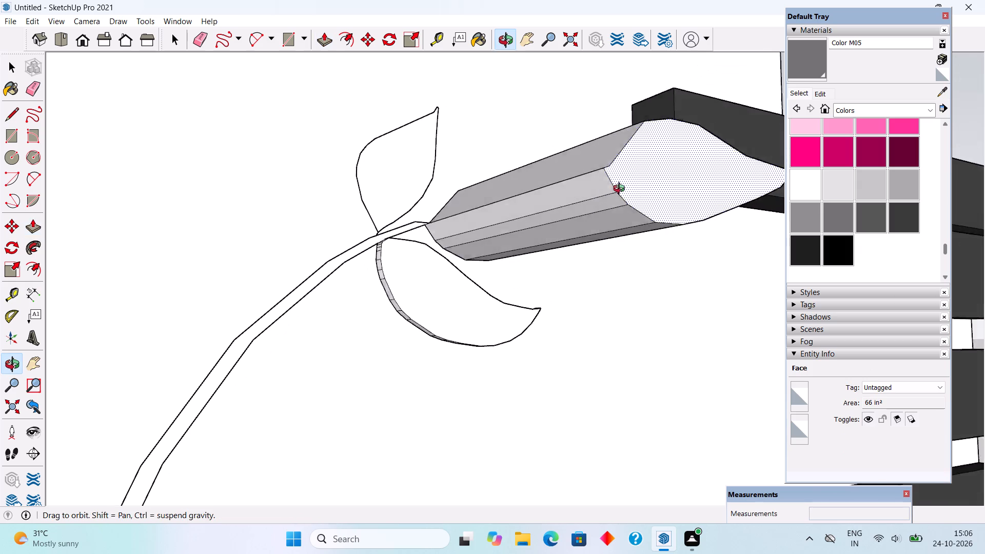
pyautogui.moveTo(621, 190); pyautogui.dragTo(627, 189, button='middle')
pyautogui.click(408, 292)
pyautogui.click(386, 197)
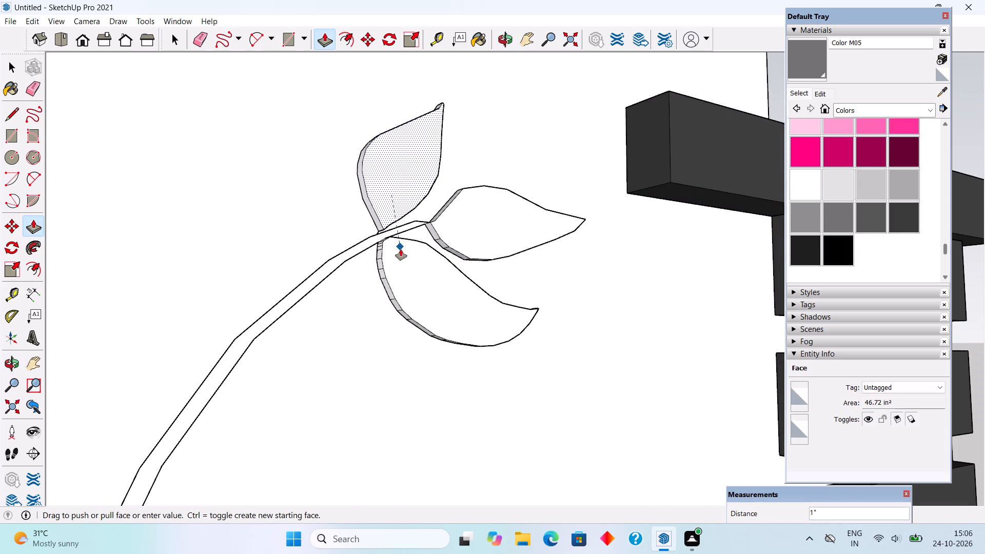
pyautogui.click(401, 249)
# Push/Pull the stem's face 1" out from the wall to match the leaves.
pyautogui.click(352, 251)
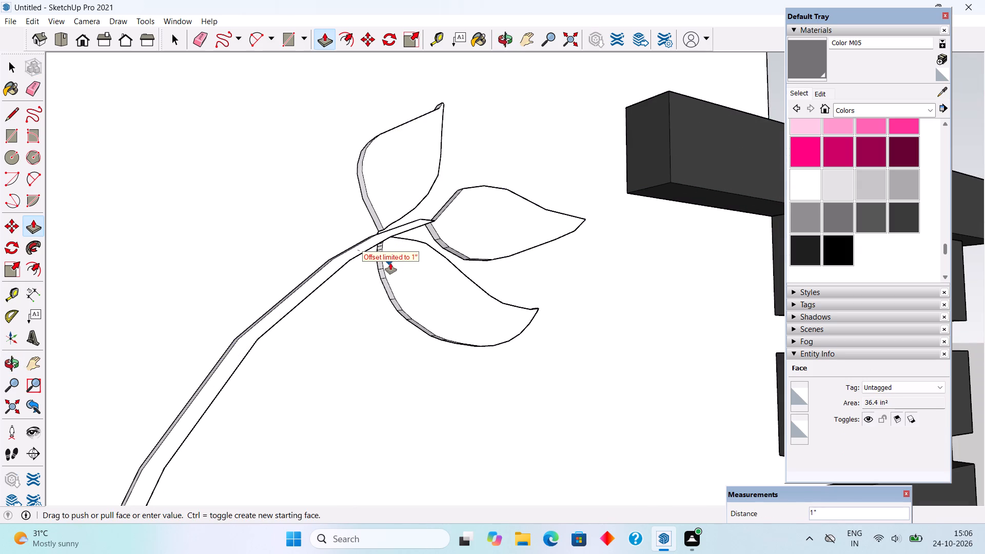
pyautogui.click(402, 276)
# Select all the connected stem and leaf geometry and make it a group.
pyautogui.press('space')
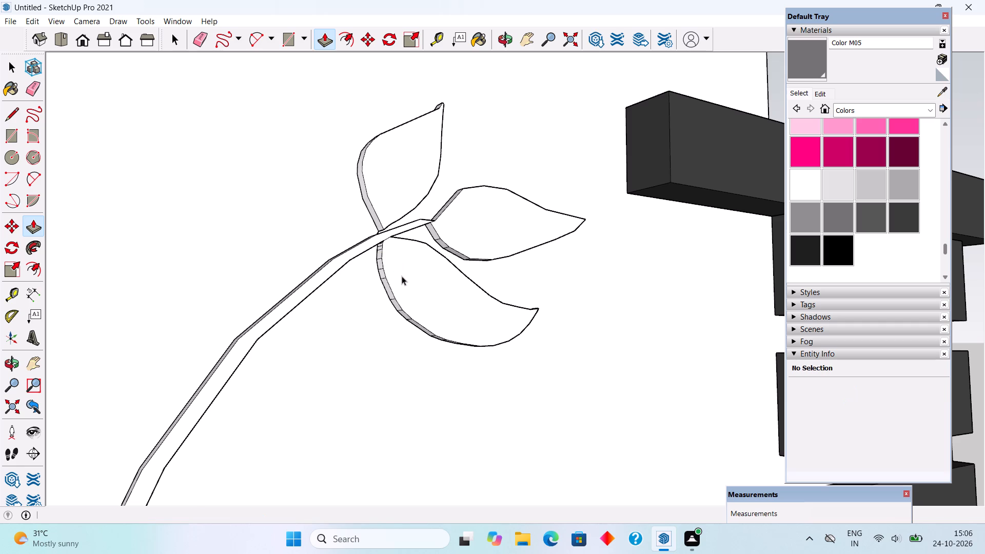
pyautogui.tripleClick(402, 276)
pyautogui.rightClick(402, 276)
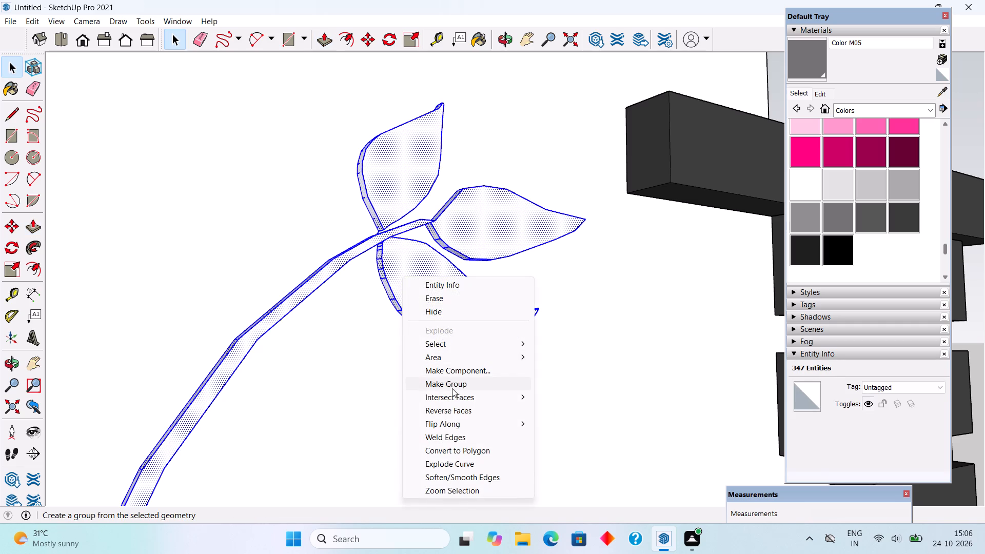
pyautogui.click(452, 388)
pyautogui.scroll(-13, 444, 359)
pyautogui.click(673, 225)
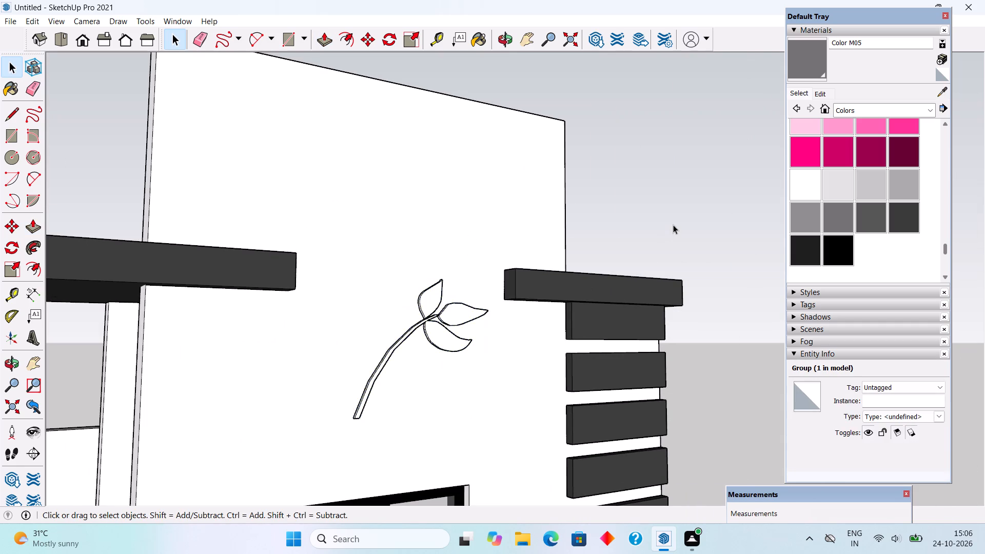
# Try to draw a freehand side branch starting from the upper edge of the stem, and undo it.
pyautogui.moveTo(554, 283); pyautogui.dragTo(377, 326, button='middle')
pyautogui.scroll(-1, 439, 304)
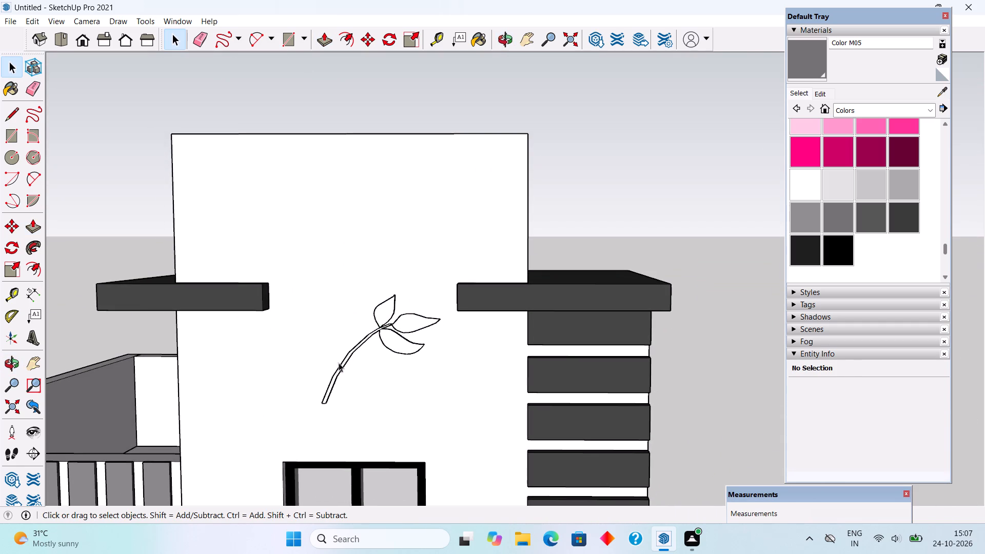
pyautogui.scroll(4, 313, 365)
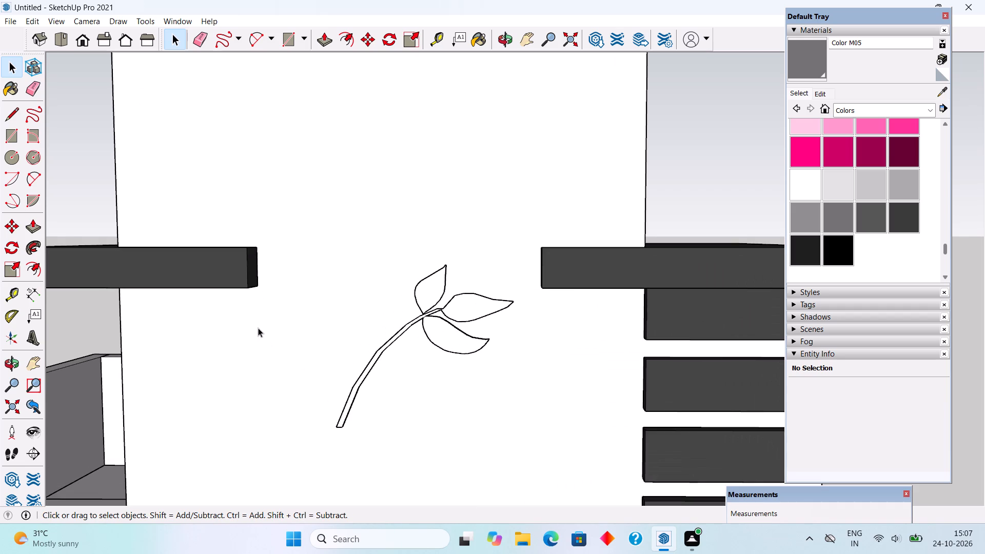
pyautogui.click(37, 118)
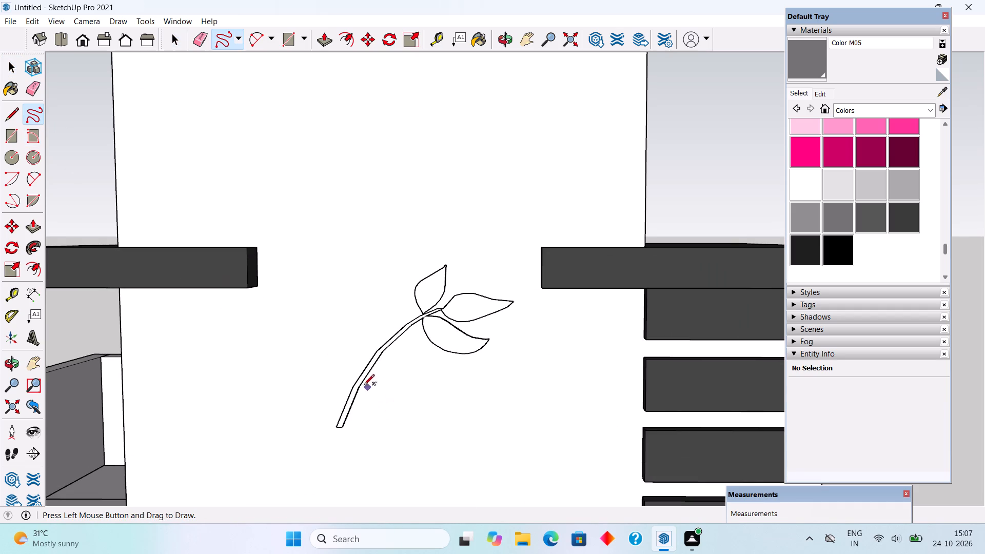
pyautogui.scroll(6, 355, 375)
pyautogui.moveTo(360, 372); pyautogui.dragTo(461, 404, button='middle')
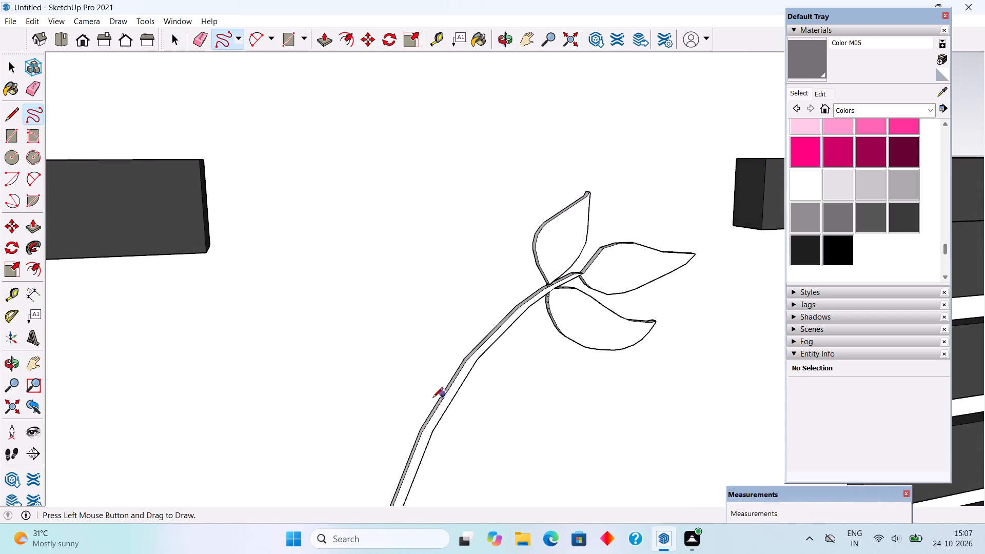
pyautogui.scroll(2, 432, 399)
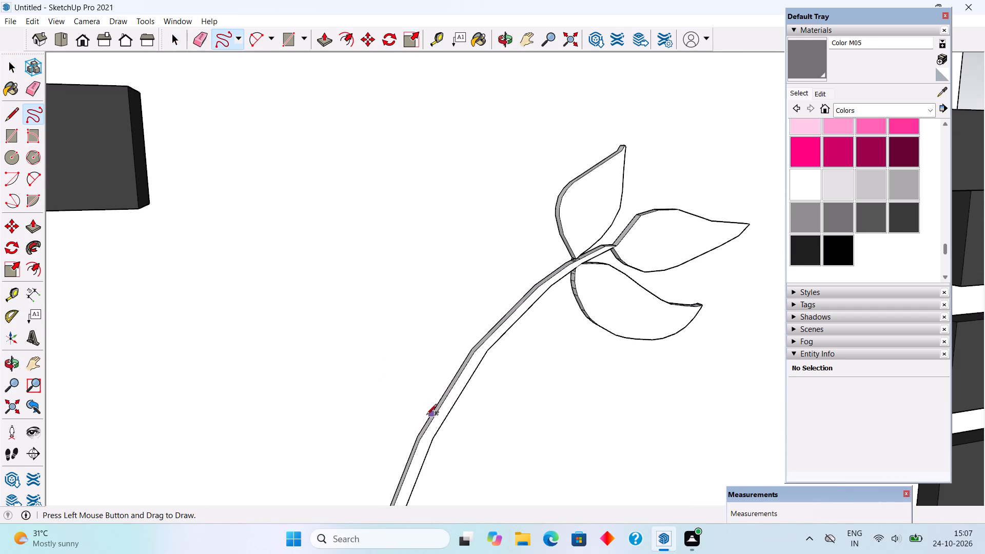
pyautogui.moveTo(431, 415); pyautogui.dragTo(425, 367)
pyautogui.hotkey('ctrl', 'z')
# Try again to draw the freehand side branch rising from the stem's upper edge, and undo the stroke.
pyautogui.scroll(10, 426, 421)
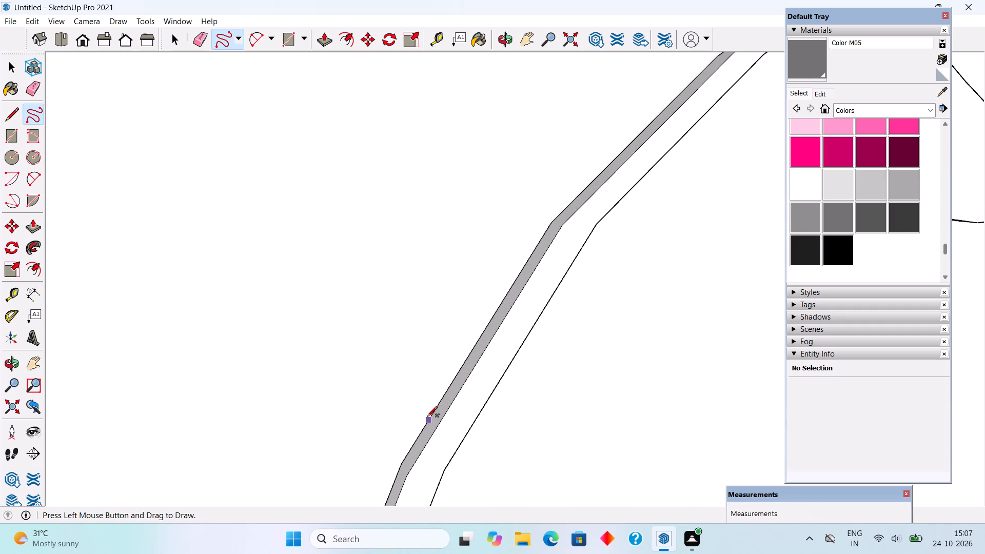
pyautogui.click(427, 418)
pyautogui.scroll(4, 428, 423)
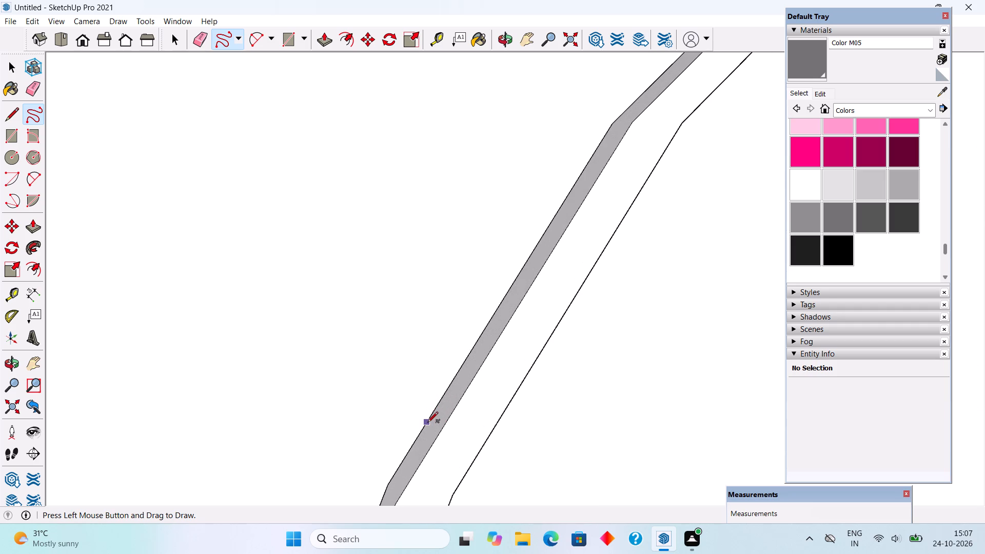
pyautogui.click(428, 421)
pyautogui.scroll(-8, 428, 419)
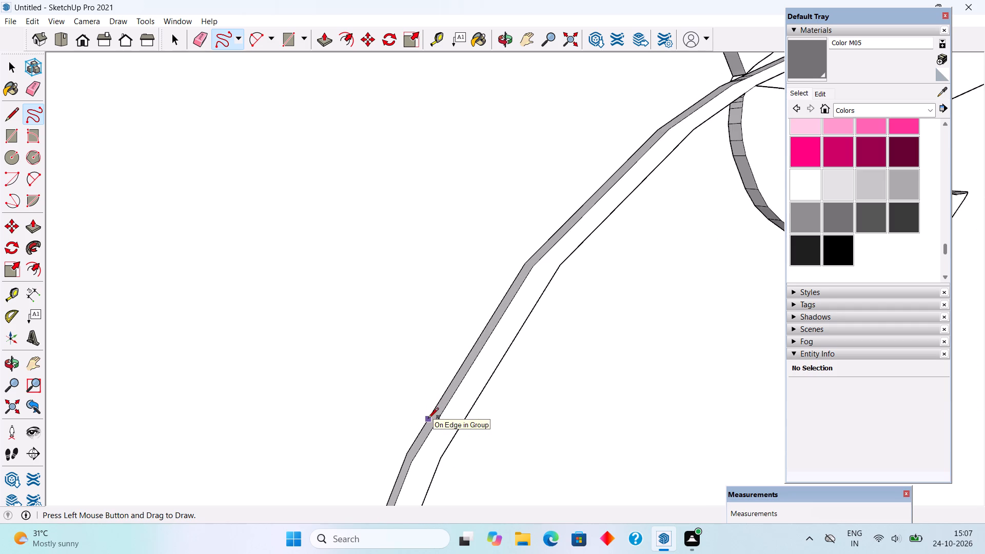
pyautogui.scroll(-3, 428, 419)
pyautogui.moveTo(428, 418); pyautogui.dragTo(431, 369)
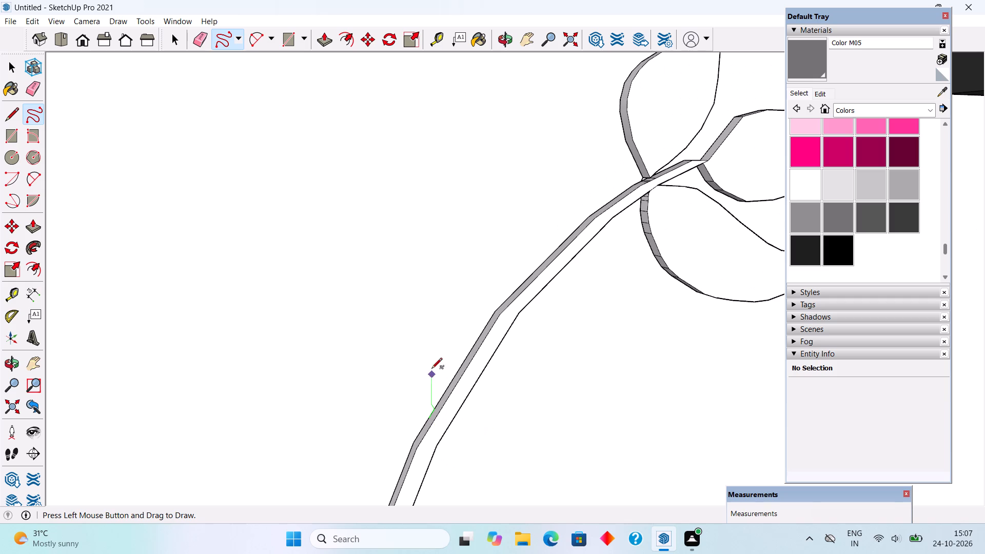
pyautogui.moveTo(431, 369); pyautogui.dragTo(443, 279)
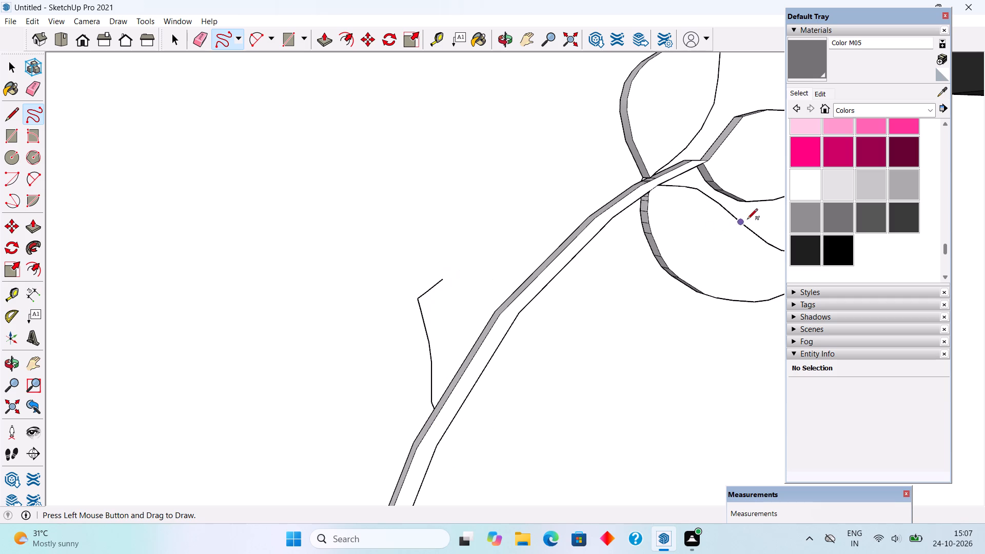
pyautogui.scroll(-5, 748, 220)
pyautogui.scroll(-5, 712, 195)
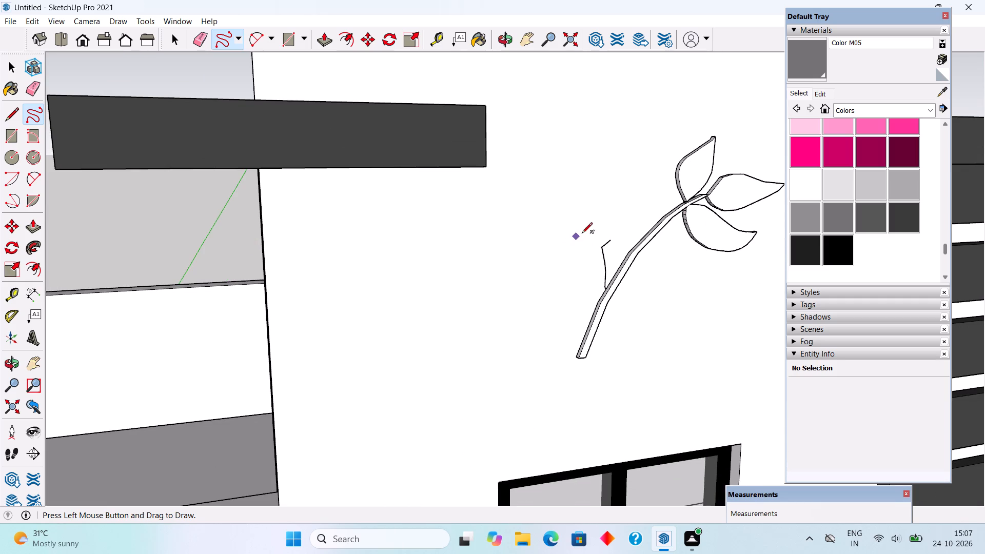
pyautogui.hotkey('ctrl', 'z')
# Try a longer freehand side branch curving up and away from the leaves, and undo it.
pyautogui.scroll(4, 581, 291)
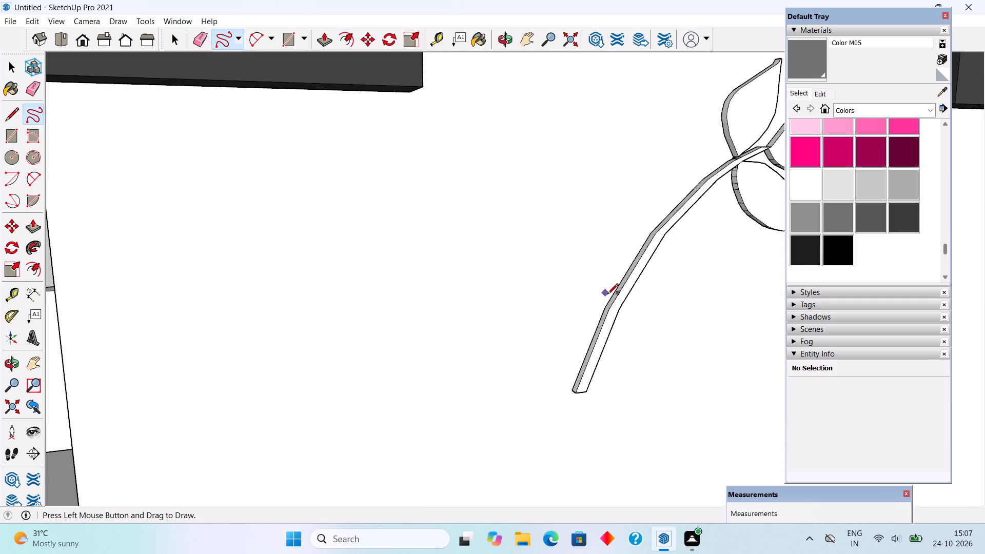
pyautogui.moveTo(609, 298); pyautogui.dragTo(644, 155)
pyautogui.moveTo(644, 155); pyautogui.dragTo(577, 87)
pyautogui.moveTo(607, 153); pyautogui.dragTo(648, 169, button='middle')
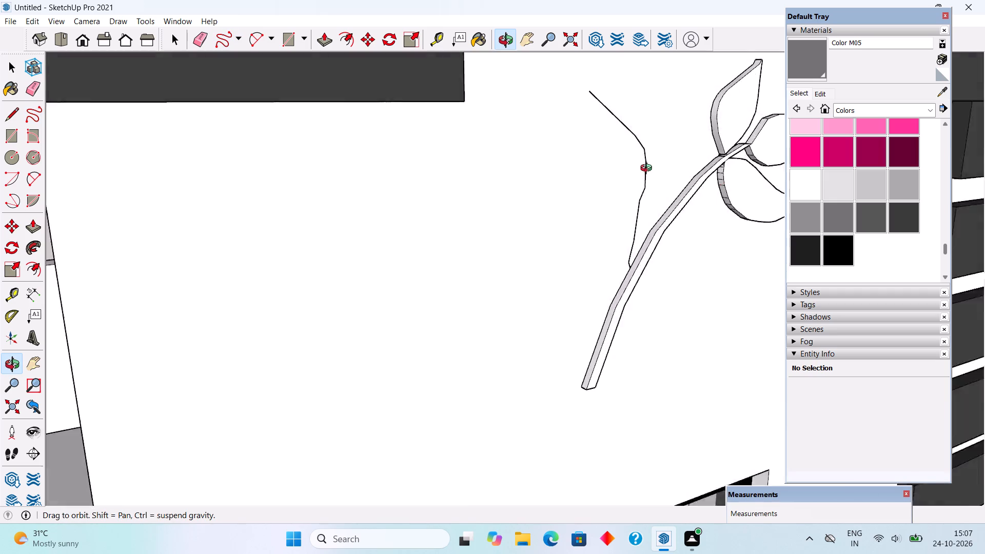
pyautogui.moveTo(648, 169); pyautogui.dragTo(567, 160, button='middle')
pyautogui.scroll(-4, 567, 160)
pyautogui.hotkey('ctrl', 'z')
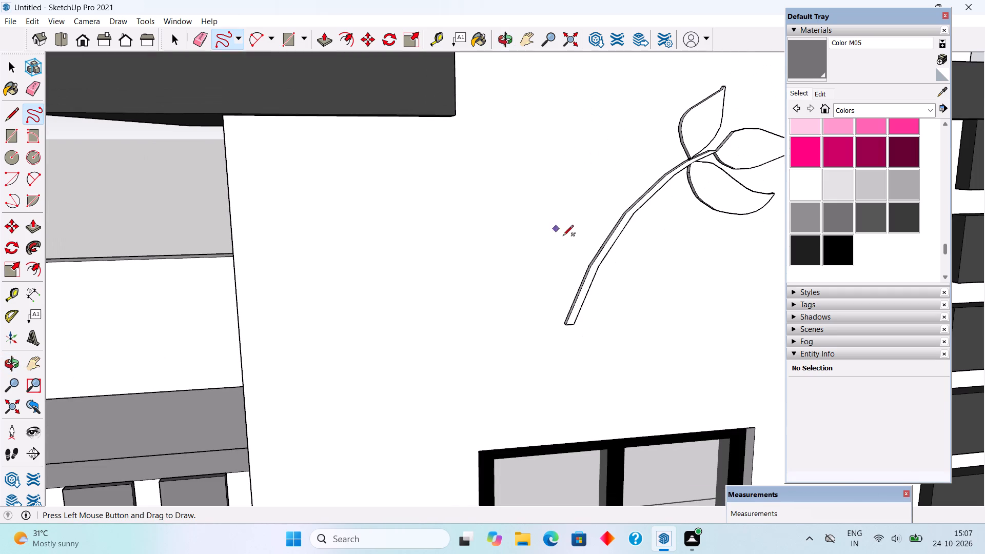
# Draw a freehand side branch in two joined strokes, rising from the lower stem and curving away from the leaves.
pyautogui.scroll(6, 593, 263)
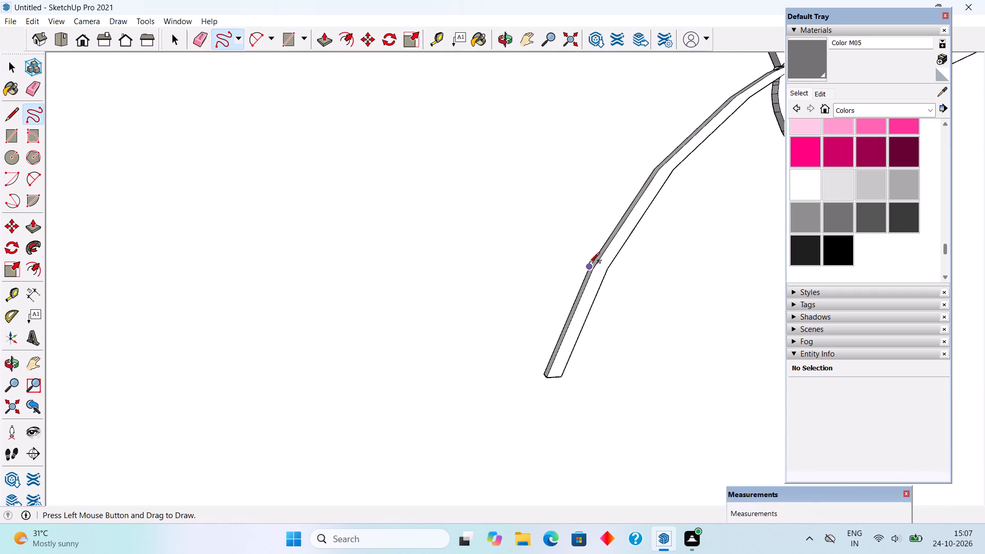
pyautogui.moveTo(589, 264); pyautogui.dragTo(617, 116)
pyautogui.scroll(-16, 618, 117)
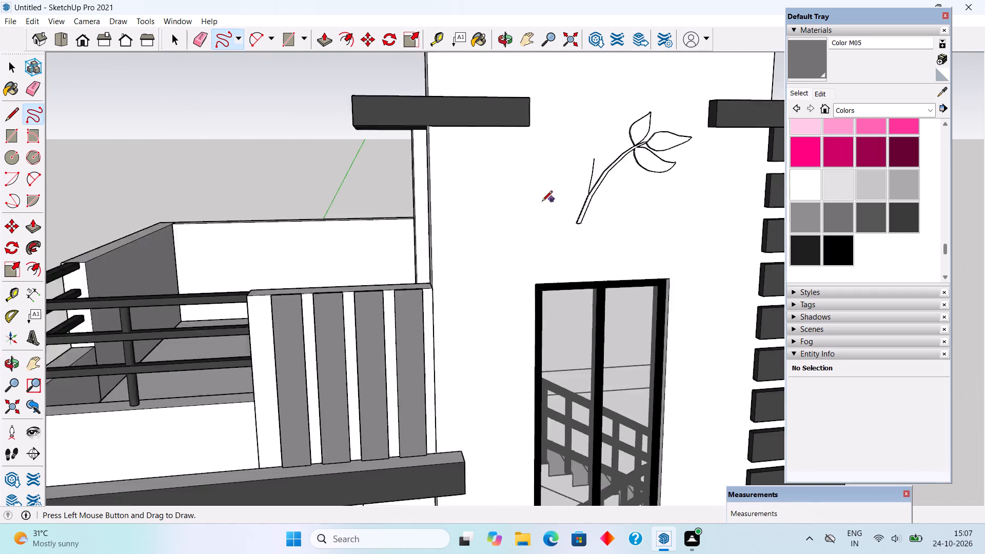
pyautogui.scroll(-1, 542, 202)
pyautogui.moveTo(436, 216); pyautogui.dragTo(388, 262, button='middle')
pyautogui.scroll(4, 553, 214)
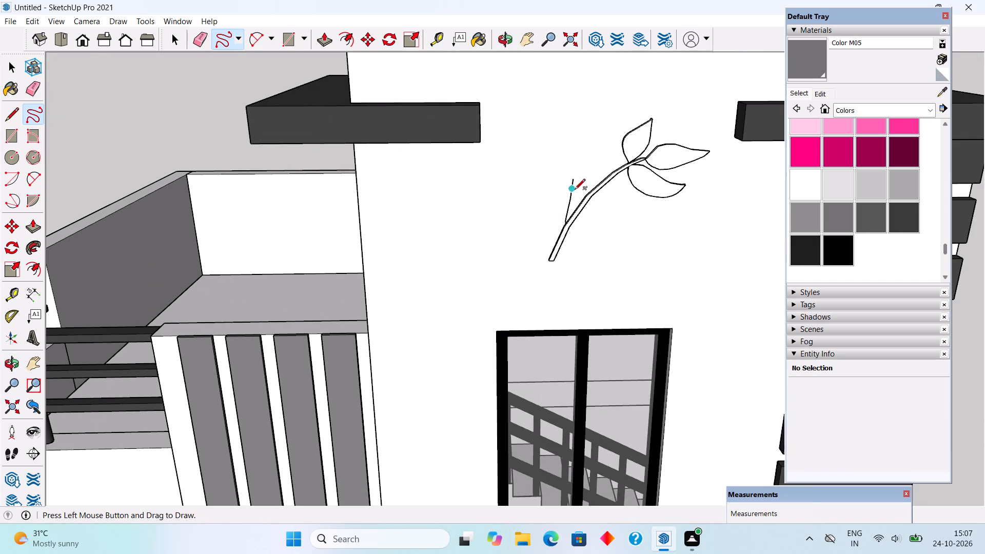
pyautogui.moveTo(573, 179); pyautogui.dragTo(552, 108)
# Copy both side branch curves about 7/8" sideways, away from the leaves, to form the branch's second edge.
pyautogui.press('space')
pyautogui.scroll(3, 569, 191)
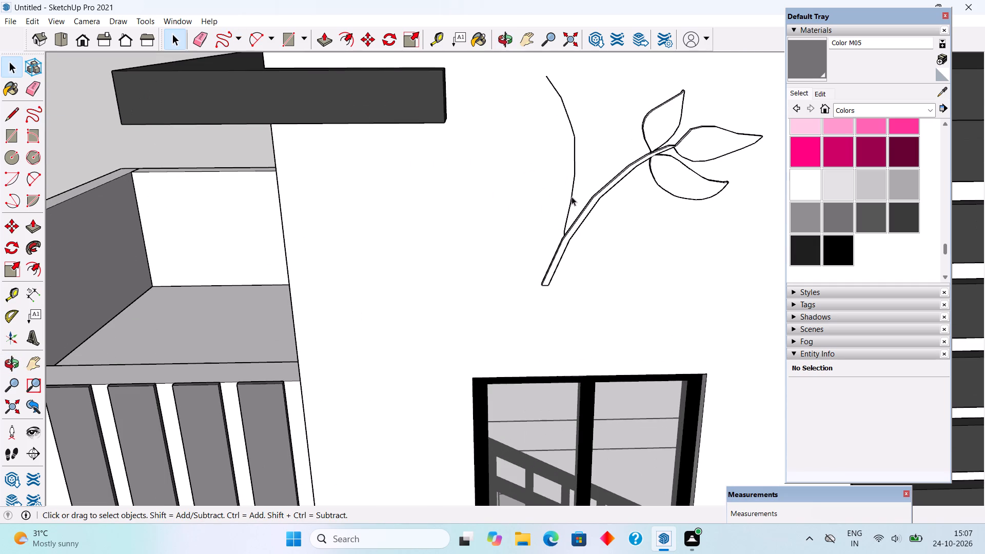
pyautogui.click(572, 196)
pyautogui.keyDown('ctrl'); pyautogui.click(574, 156); pyautogui.keyUp('ctrl')
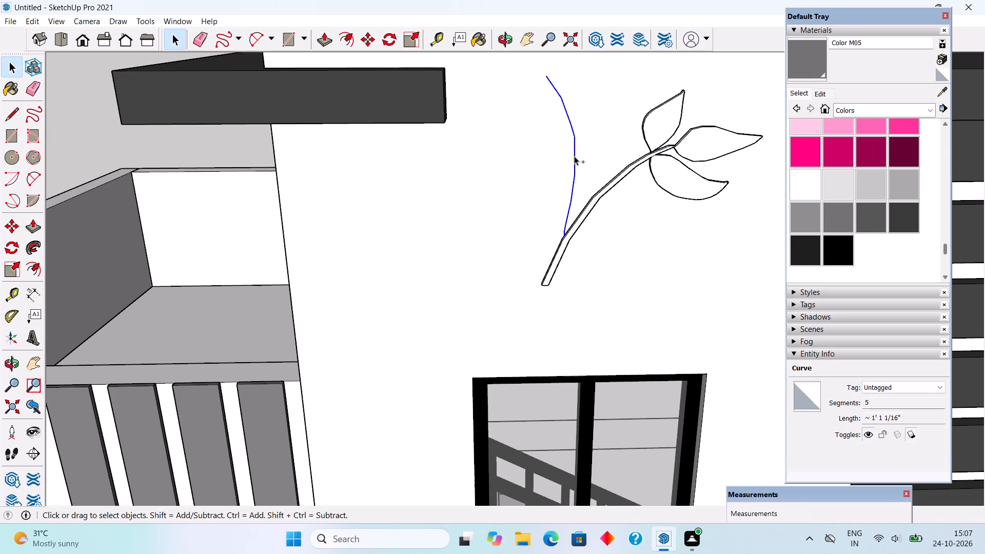
pyautogui.press('m')
pyautogui.click(574, 155)
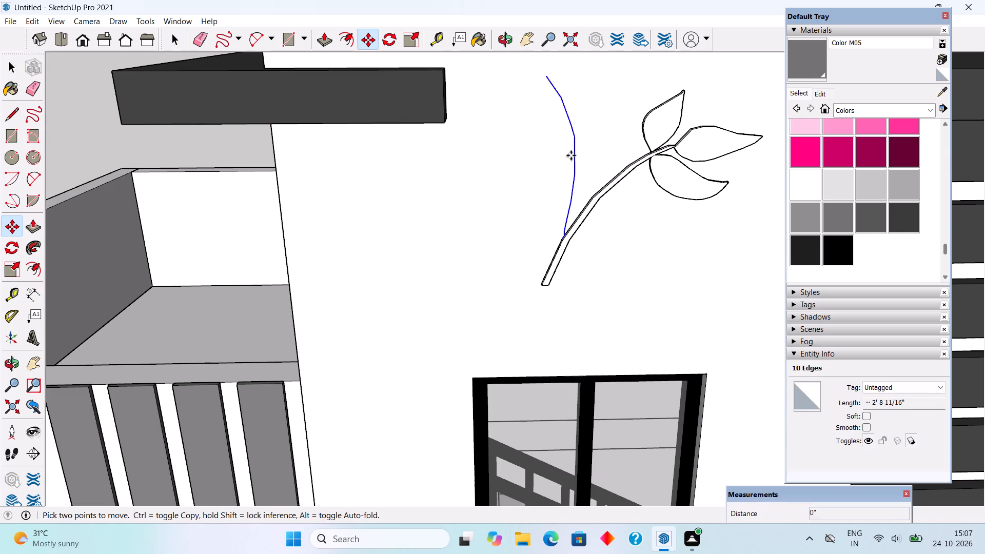
pyautogui.scroll(3, 562, 164)
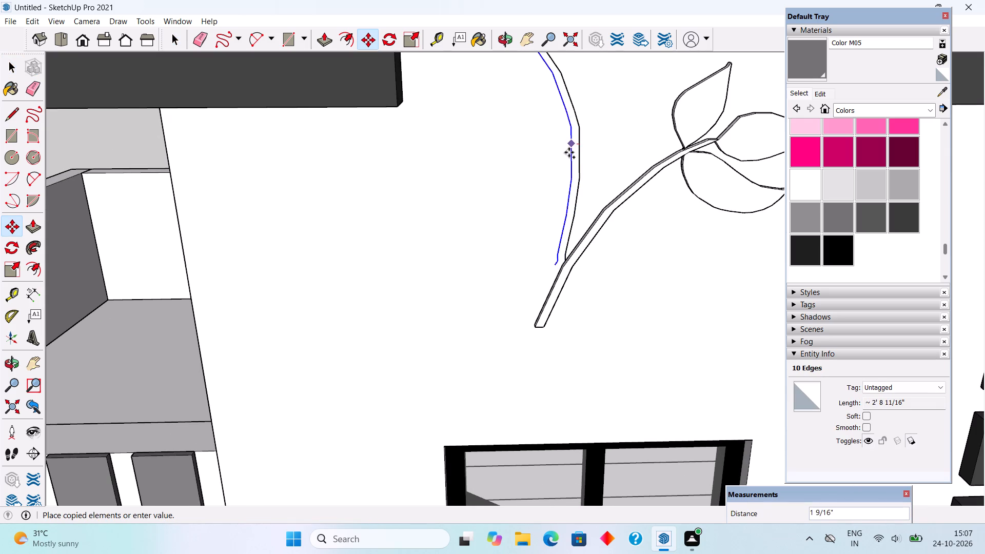
pyautogui.scroll(4, 561, 150)
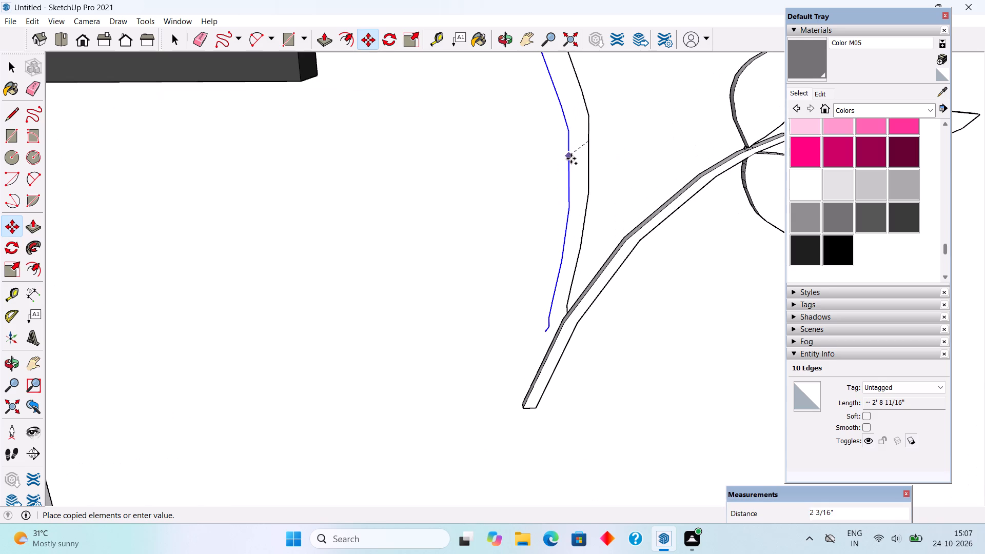
pyautogui.scroll(9, 574, 183)
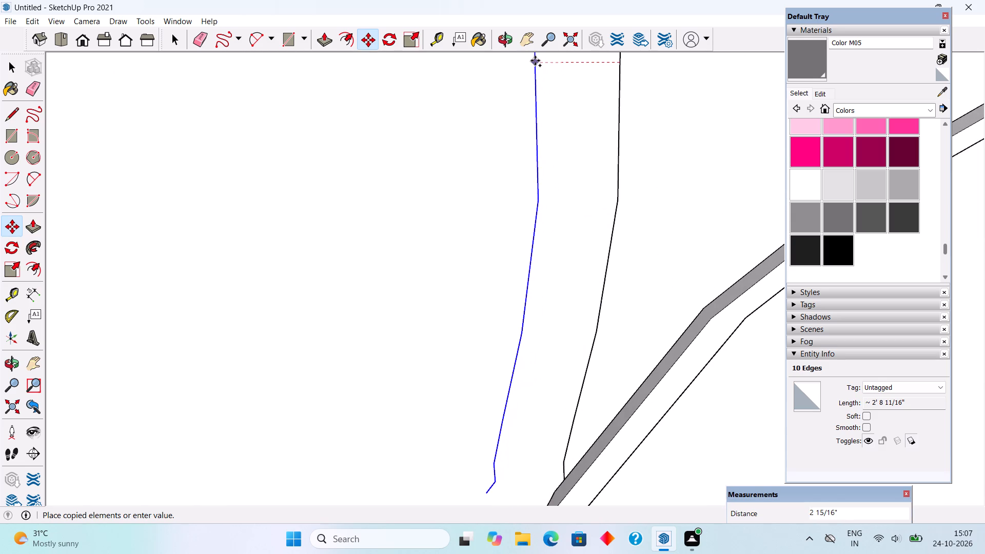
pyautogui.scroll(-5, 543, 62)
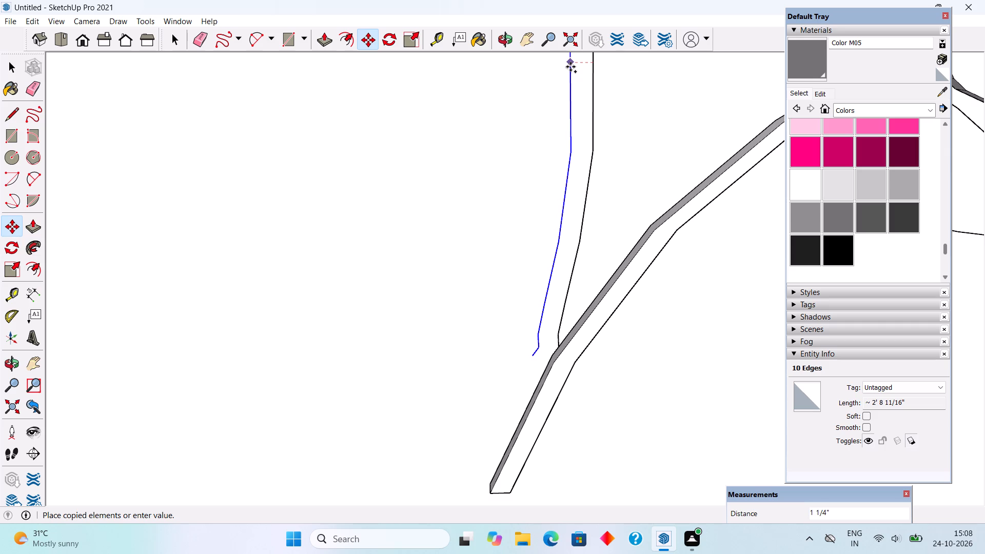
pyautogui.click(577, 67)
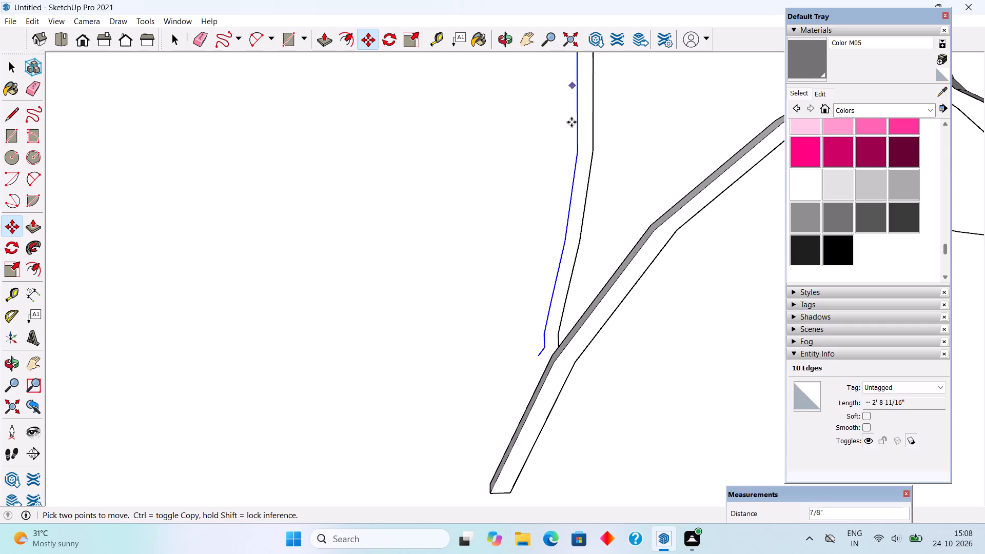
pyautogui.press('space')
# Draw short lines joining the copied branch edge's lower end to the stem edge, and delete its overhanging tail segment.
pyautogui.scroll(11, 522, 358)
pyautogui.scroll(3, 542, 317)
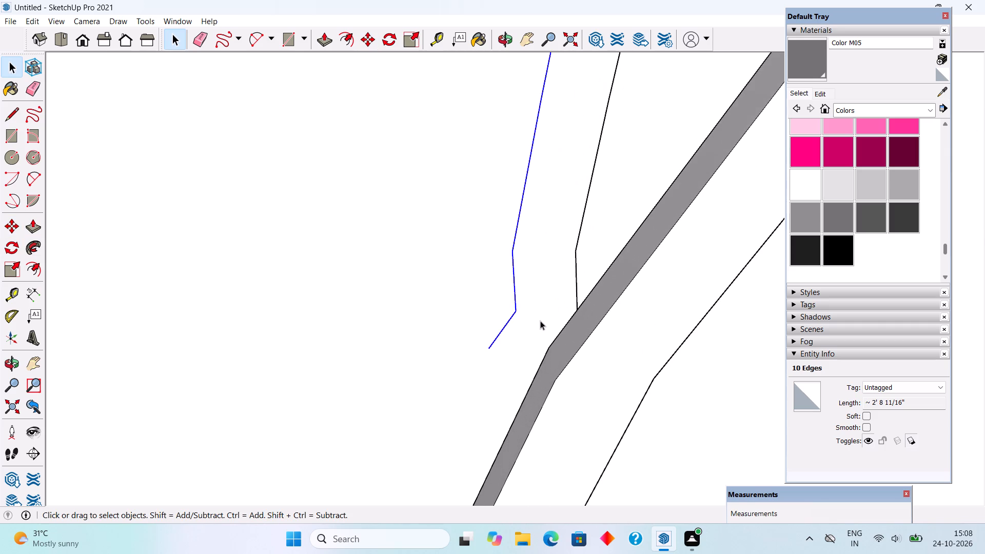
pyautogui.moveTo(540, 333); pyautogui.dragTo(592, 352, button='middle')
pyautogui.press('l')
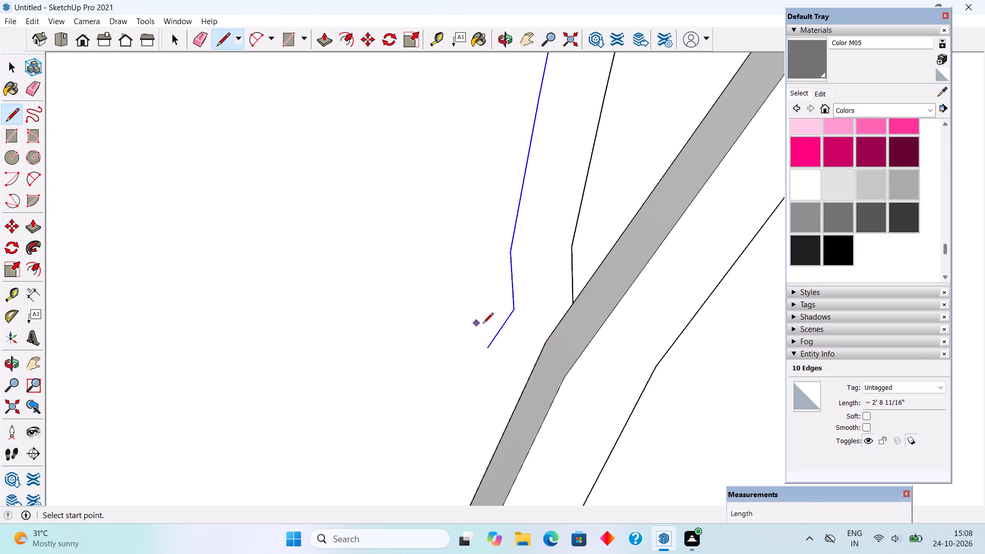
pyautogui.click(514, 310)
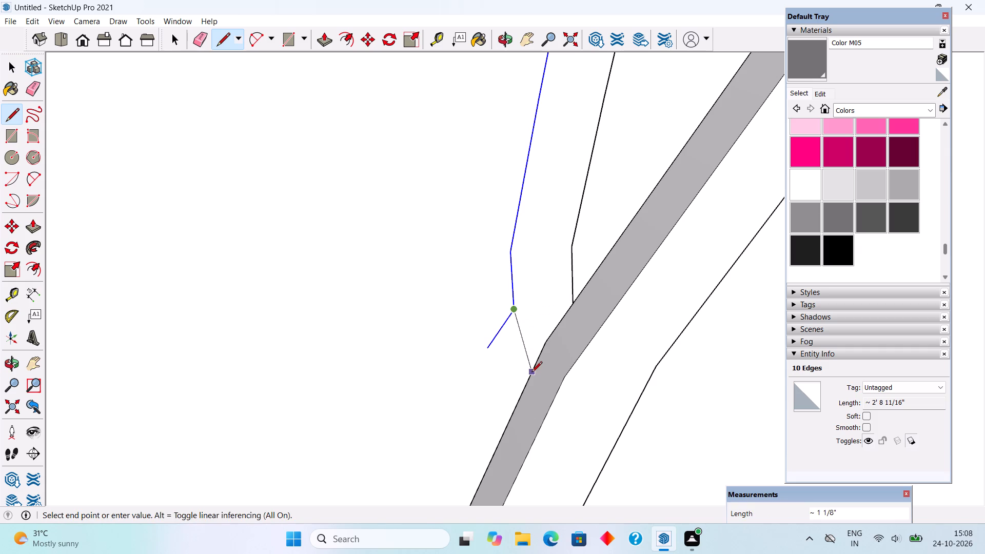
pyautogui.click(528, 381)
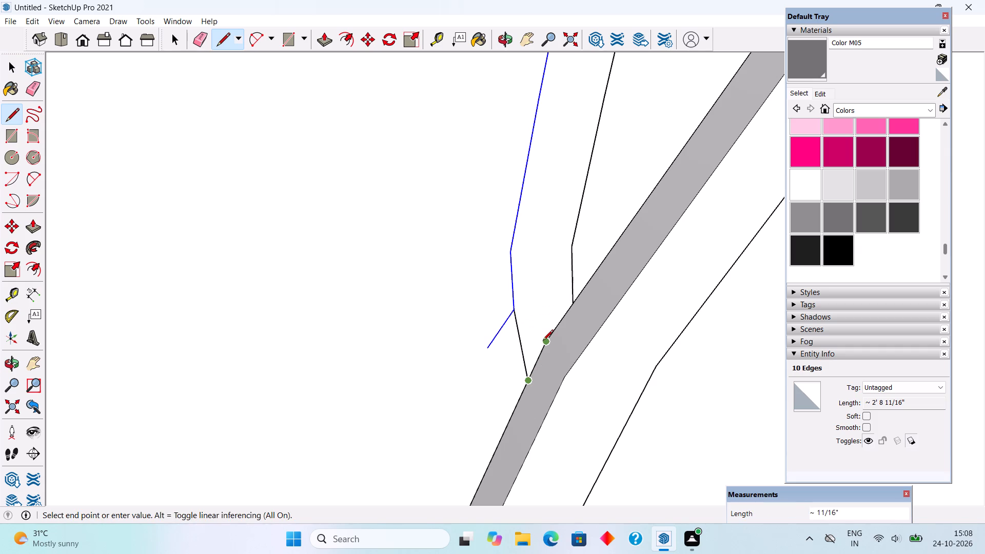
pyautogui.click(543, 341)
pyautogui.click(575, 305)
pyautogui.press('space')
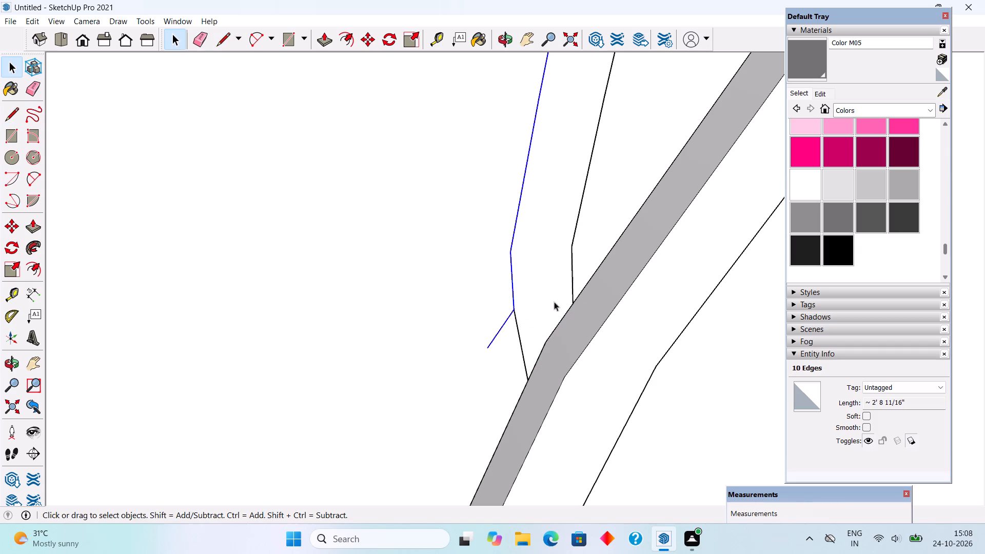
pyautogui.click(507, 319)
pyautogui.press('Delete')
# Close the side branch's open upper tip with a short line between the ends of its two edges.
pyautogui.scroll(-3, 507, 319)
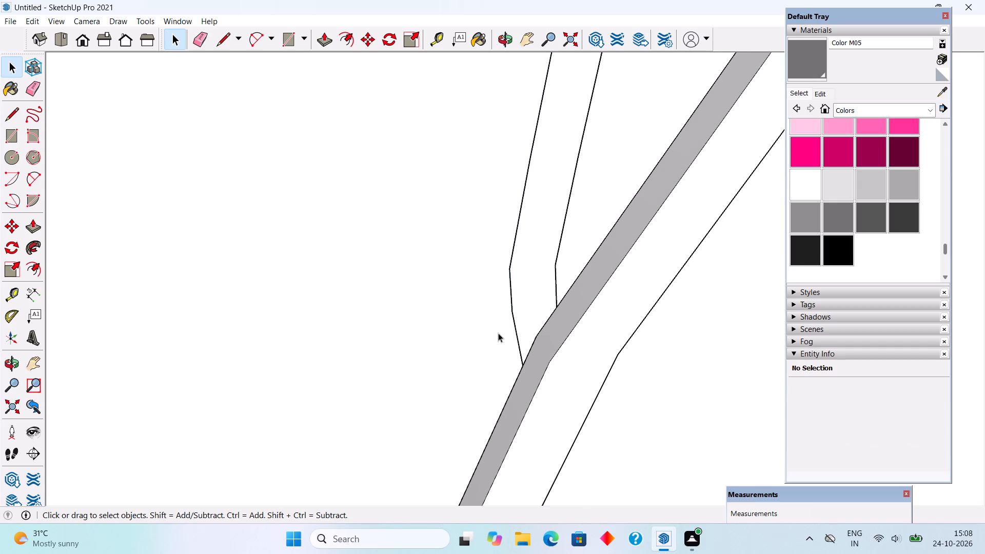
pyautogui.scroll(-20, 498, 333)
pyautogui.scroll(-3, 498, 333)
pyautogui.moveTo(469, 360); pyautogui.dragTo(468, 403, button='middle')
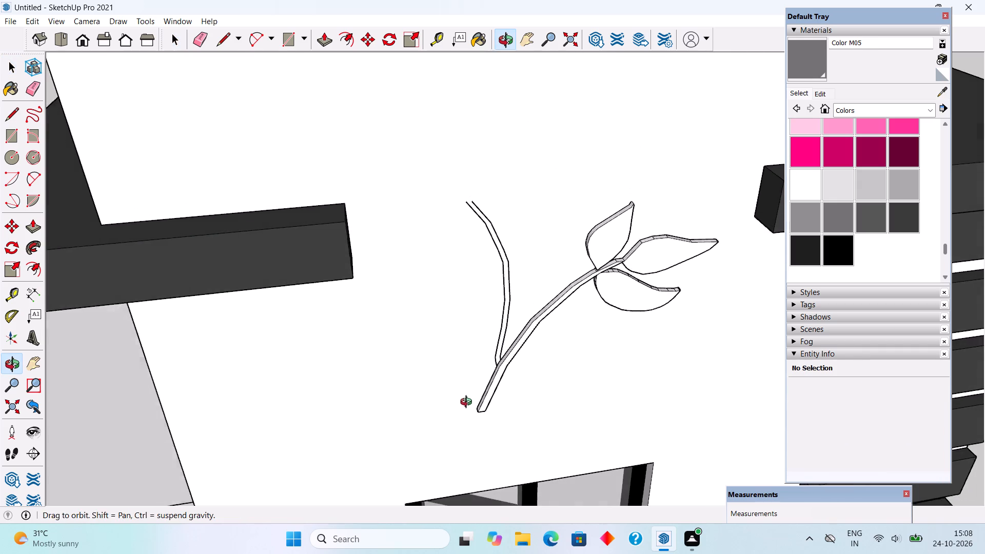
pyautogui.moveTo(468, 403); pyautogui.dragTo(468, 407, button='middle')
pyautogui.scroll(9, 470, 224)
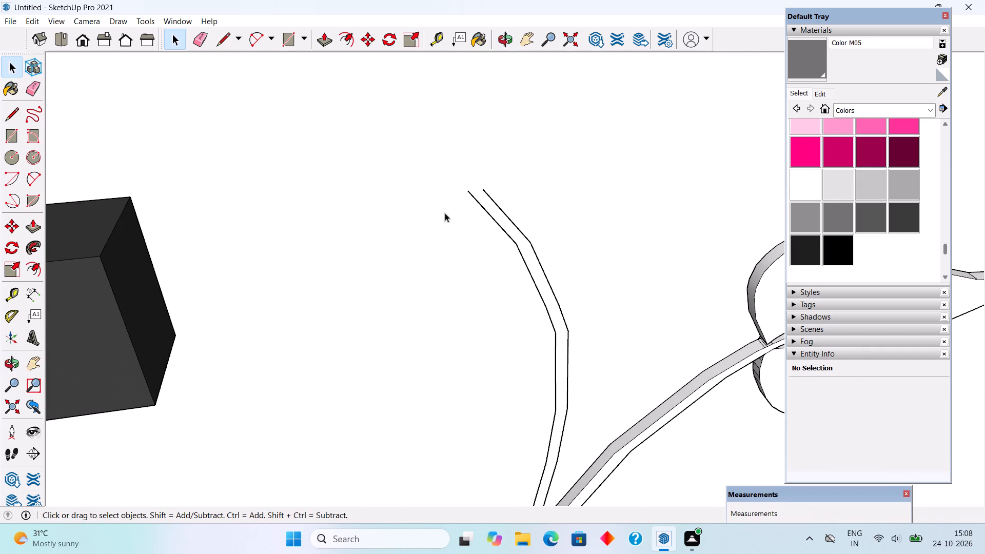
pyautogui.press('l')
pyautogui.click(466, 193)
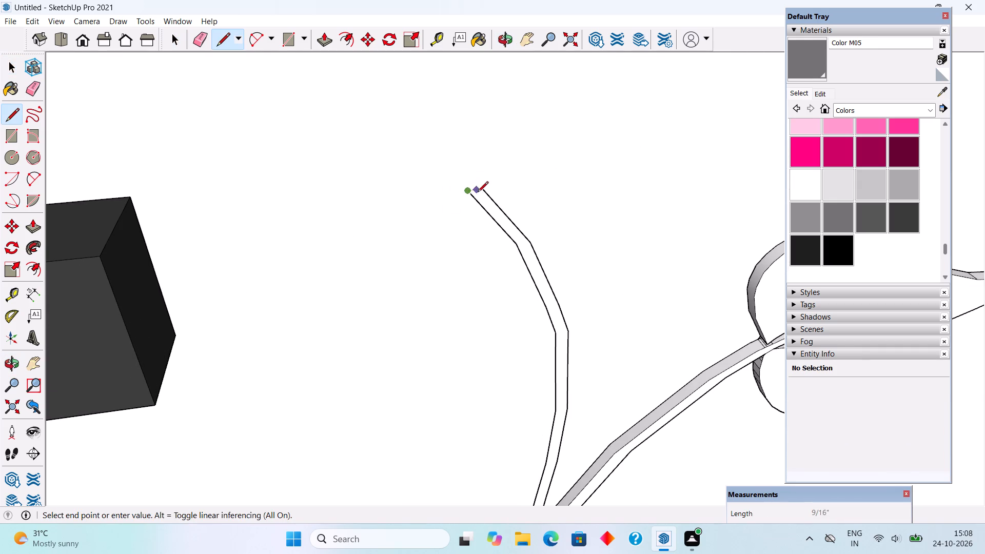
pyautogui.click(487, 193)
pyautogui.press('space')
# Draw two freehand leaves on the side branch, one at its tip and one just below on the side facing the stem's leaves.
pyautogui.scroll(-6, 487, 190)
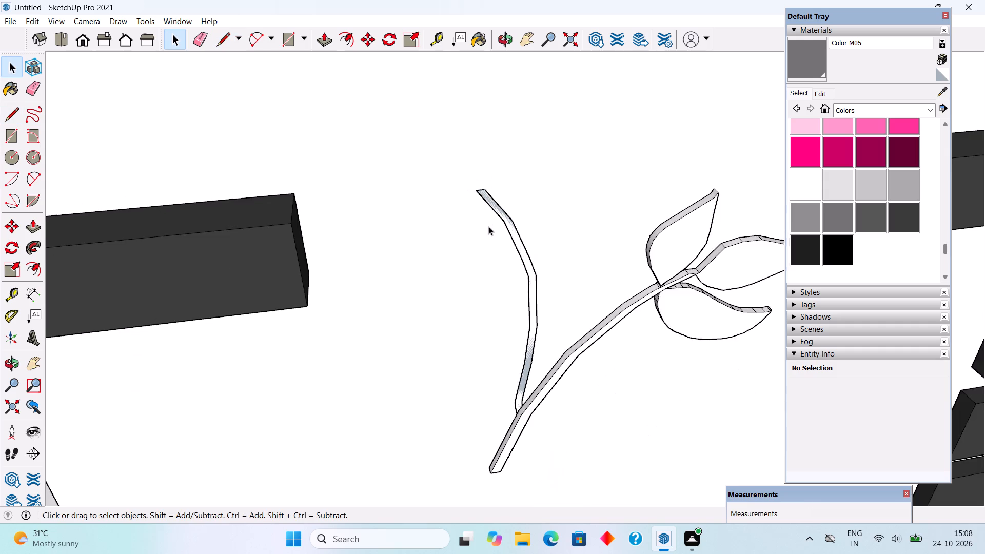
pyautogui.scroll(-3, 494, 272)
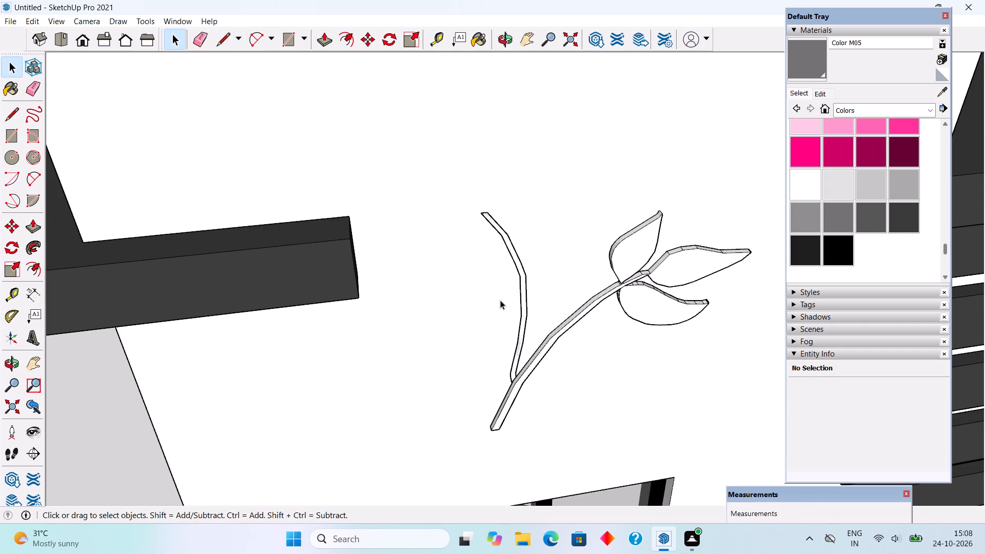
pyautogui.click(36, 116)
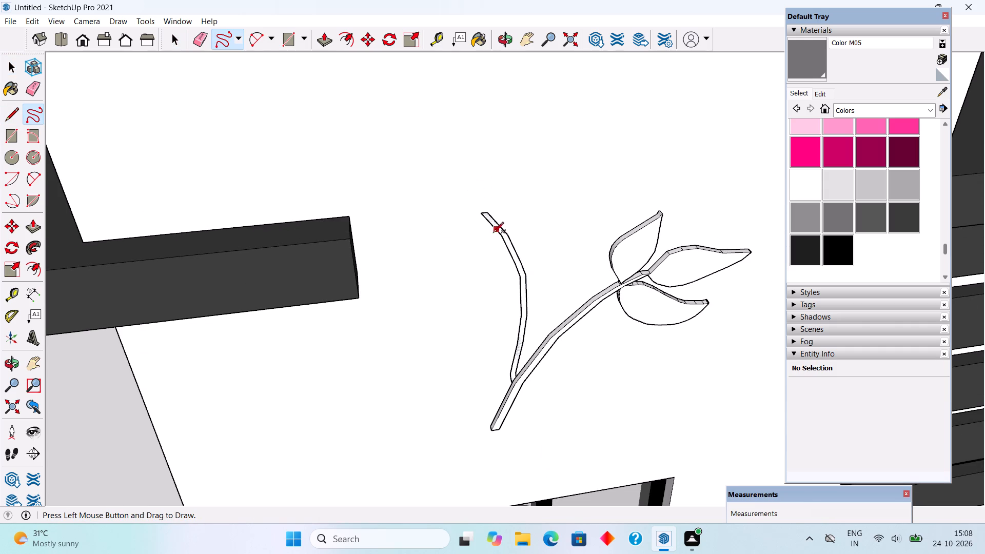
pyautogui.click(481, 214)
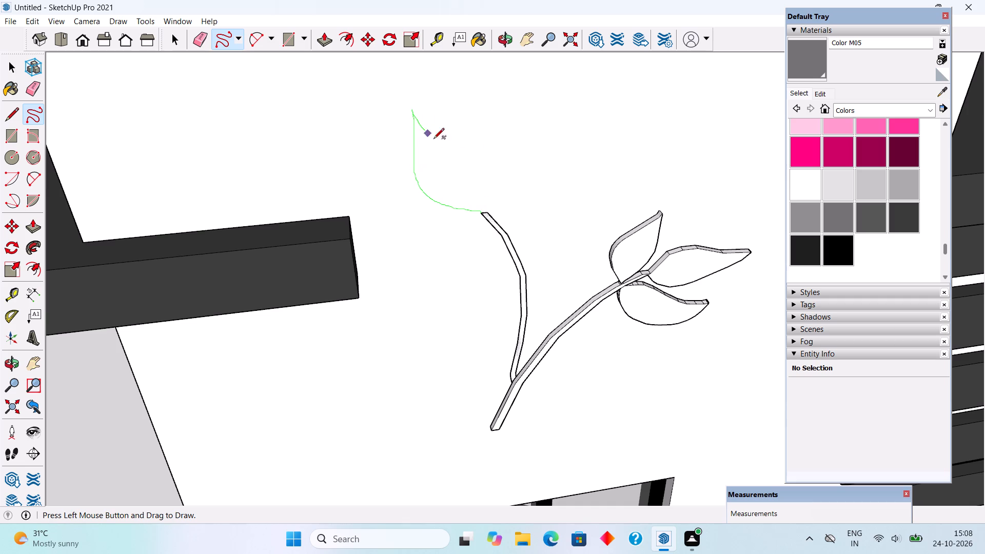
pyautogui.click(511, 240)
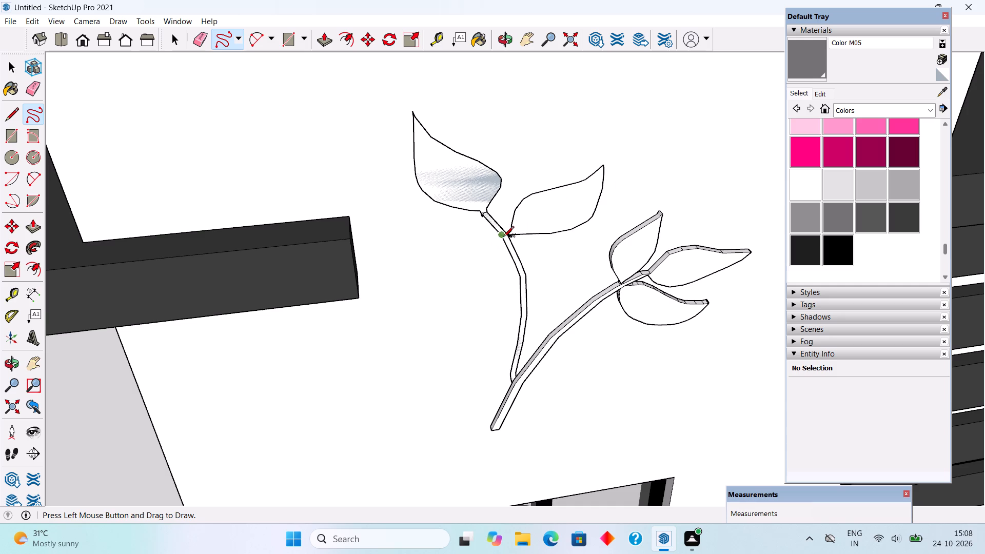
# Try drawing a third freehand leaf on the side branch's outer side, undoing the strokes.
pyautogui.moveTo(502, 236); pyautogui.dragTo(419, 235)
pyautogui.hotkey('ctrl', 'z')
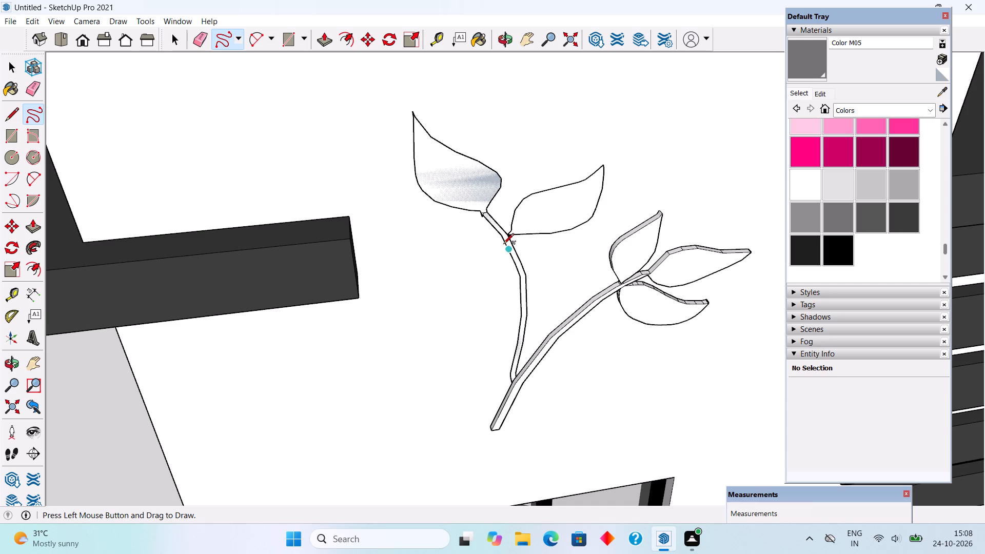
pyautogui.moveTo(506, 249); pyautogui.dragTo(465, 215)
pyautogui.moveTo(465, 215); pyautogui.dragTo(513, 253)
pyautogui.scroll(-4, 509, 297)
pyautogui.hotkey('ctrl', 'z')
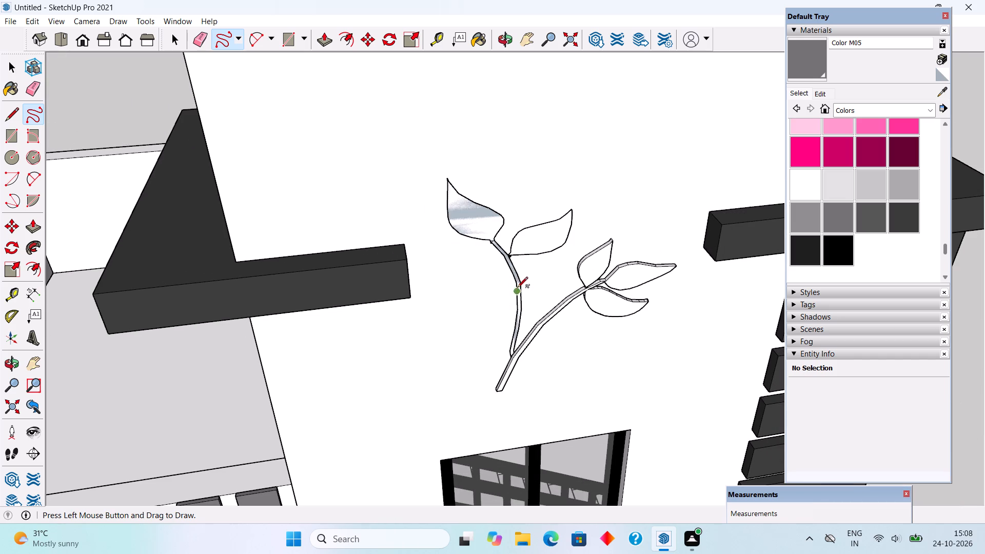
# Draw a pointed freehand leaf on the side branch's outer side, starting and ending on its edge below the tip leaf.
pyautogui.scroll(7, 508, 278)
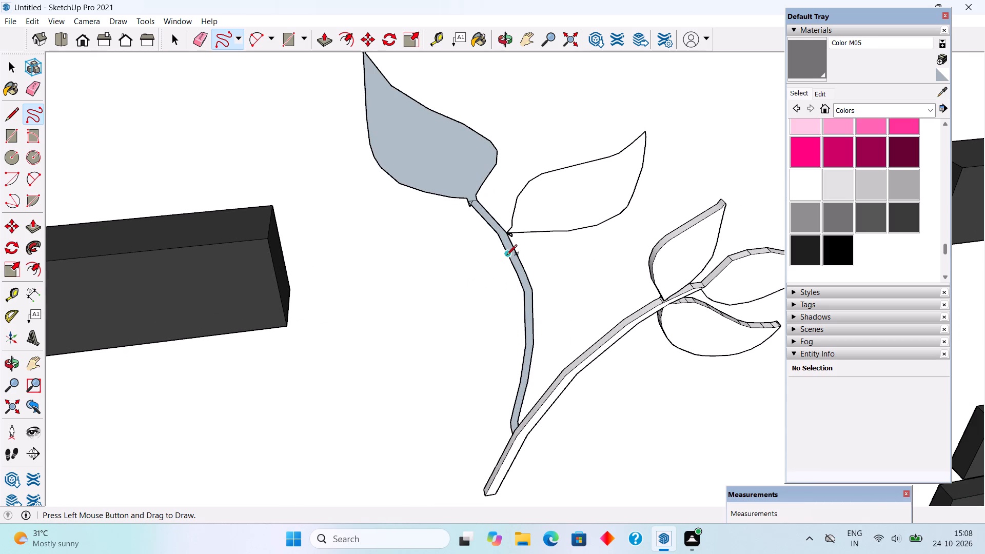
pyautogui.click(506, 256)
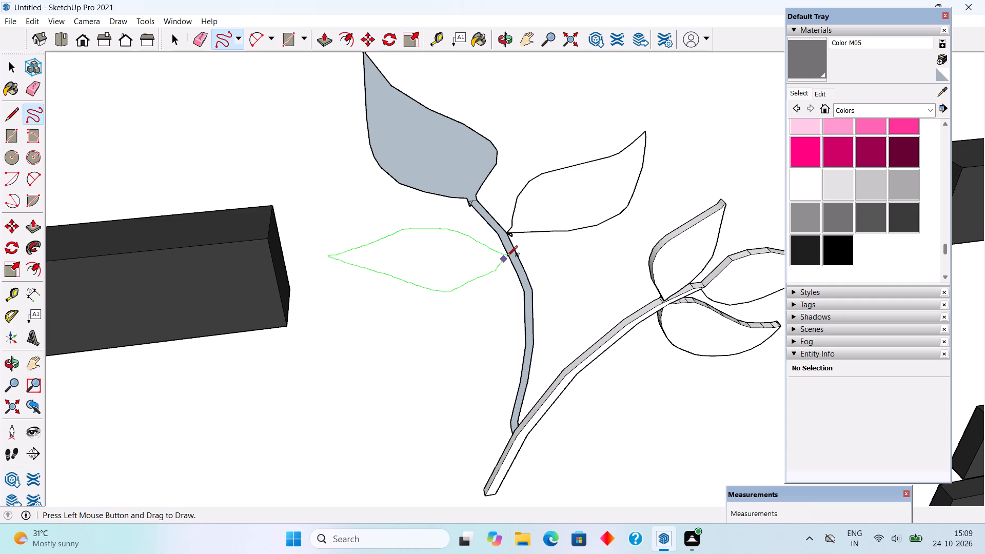
pyautogui.press('space')
# Delete the tiny stray triangle at the base of the side branch's inner leaf.
pyautogui.click(549, 202)
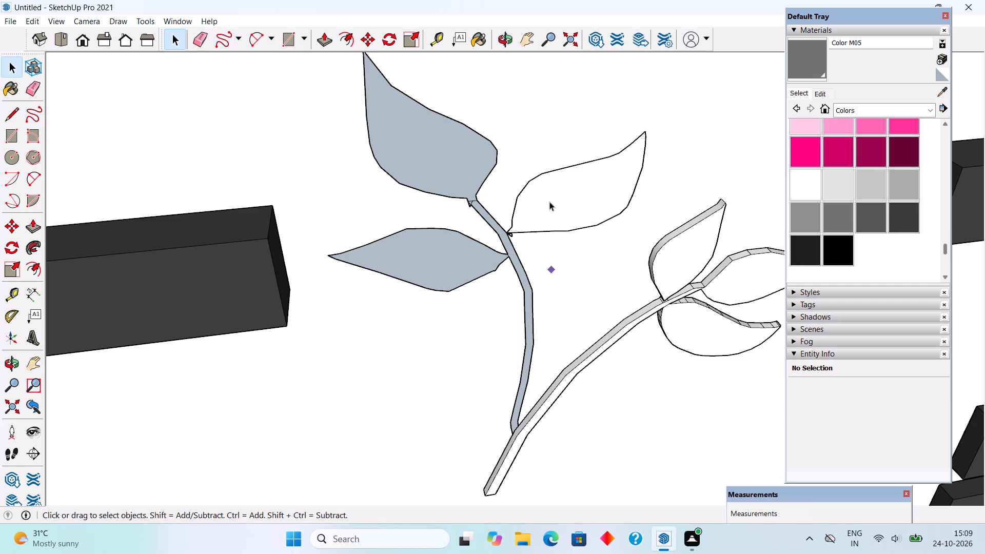
pyautogui.scroll(7, 547, 223)
pyautogui.scroll(5, 499, 254)
pyautogui.scroll(5, 451, 243)
pyautogui.click(462, 243)
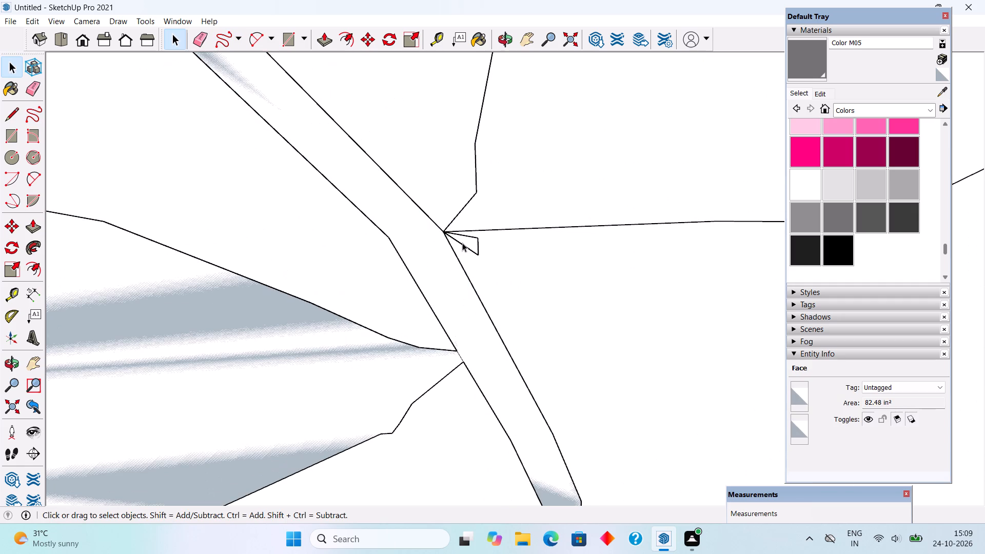
pyautogui.press('Delete')
# Push/pull the side branch and its three leaves 1" out from the wall.
pyautogui.scroll(-4, 243, 255)
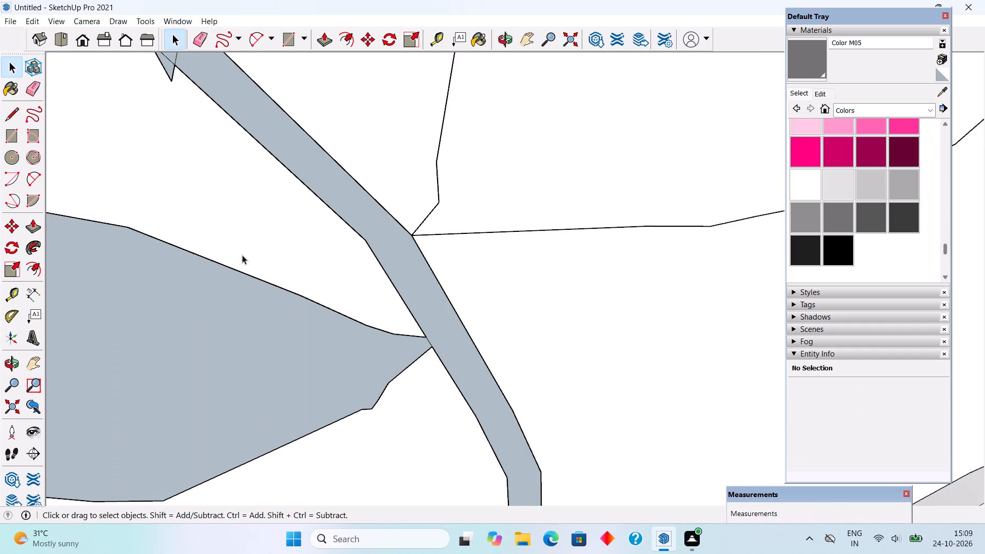
pyautogui.scroll(-7, 242, 254)
pyautogui.scroll(-10, 326, 252)
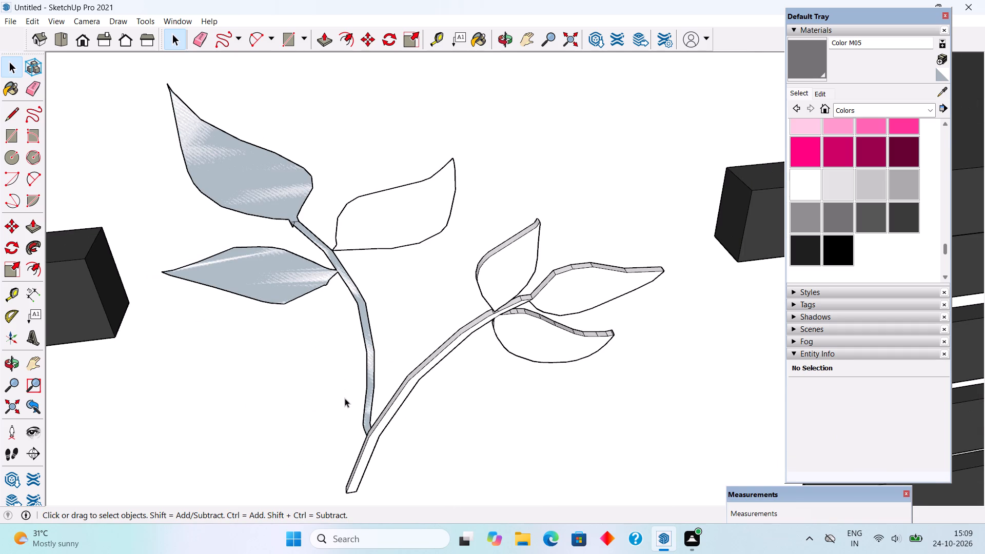
pyautogui.press('p')
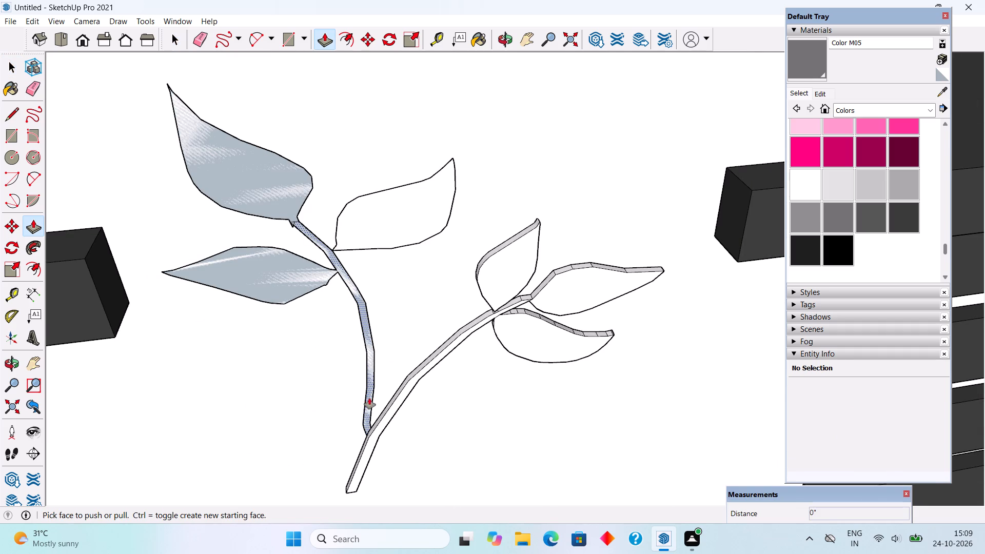
pyautogui.click(369, 398)
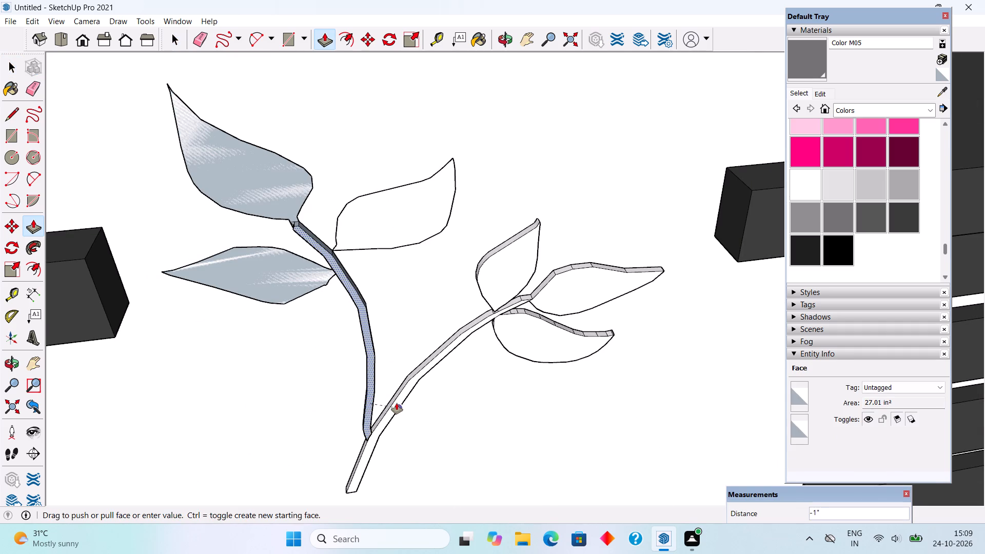
pyautogui.click(397, 403)
pyautogui.click(371, 230)
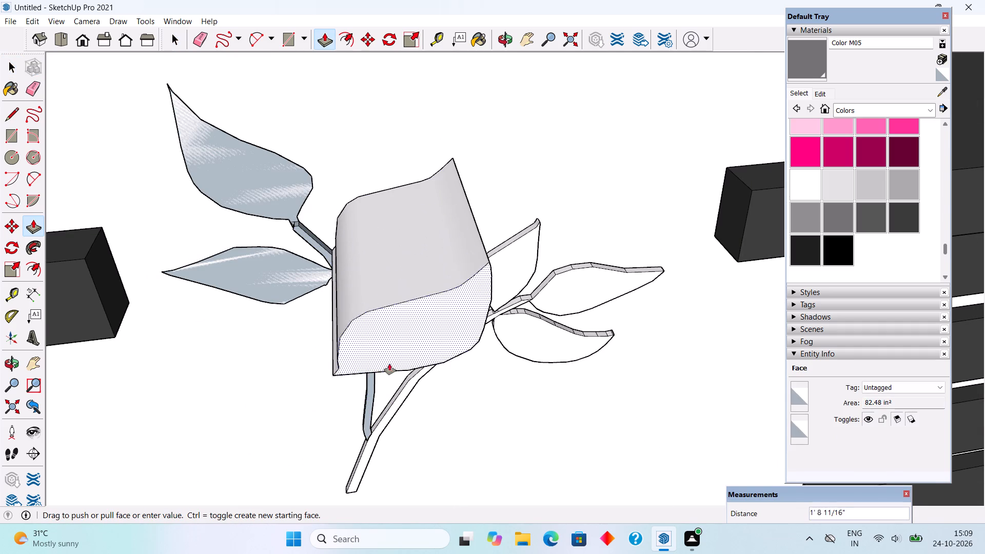
pyautogui.click(546, 300)
pyautogui.click(193, 173)
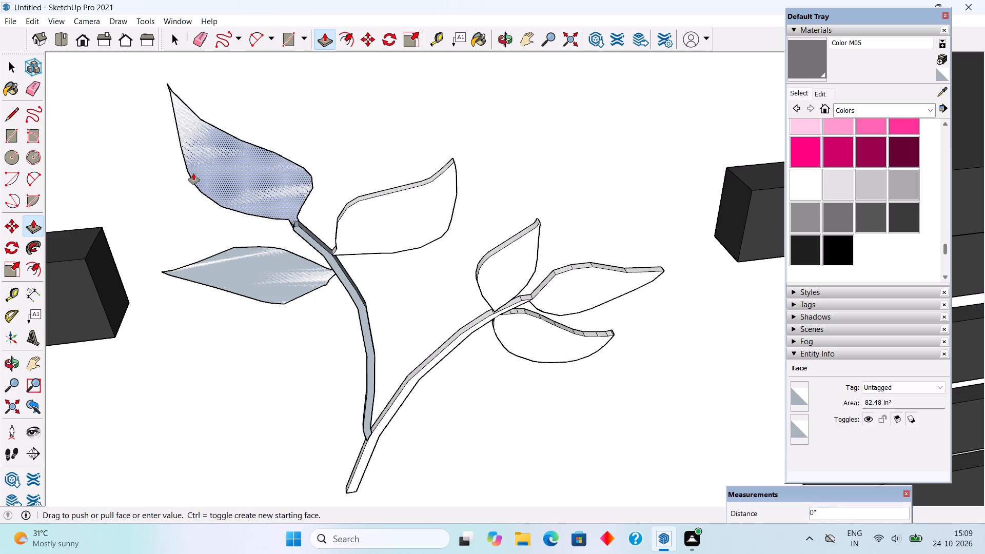
pyautogui.click(372, 224)
pyautogui.click(291, 264)
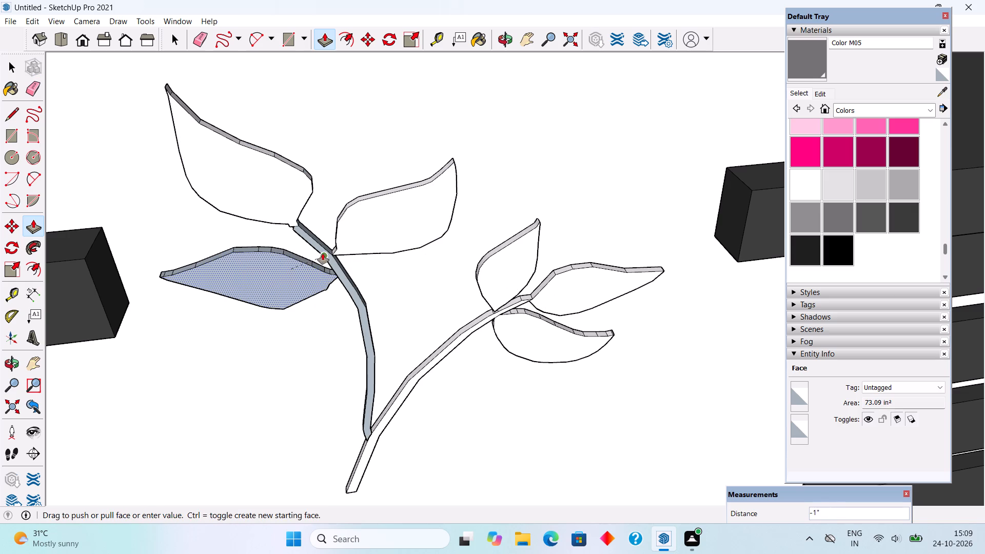
pyautogui.click(350, 242)
# Group all connected geometry of the raised side branch and its leaves, and clear the selection.
pyautogui.press('space')
pyautogui.scroll(3, 334, 253)
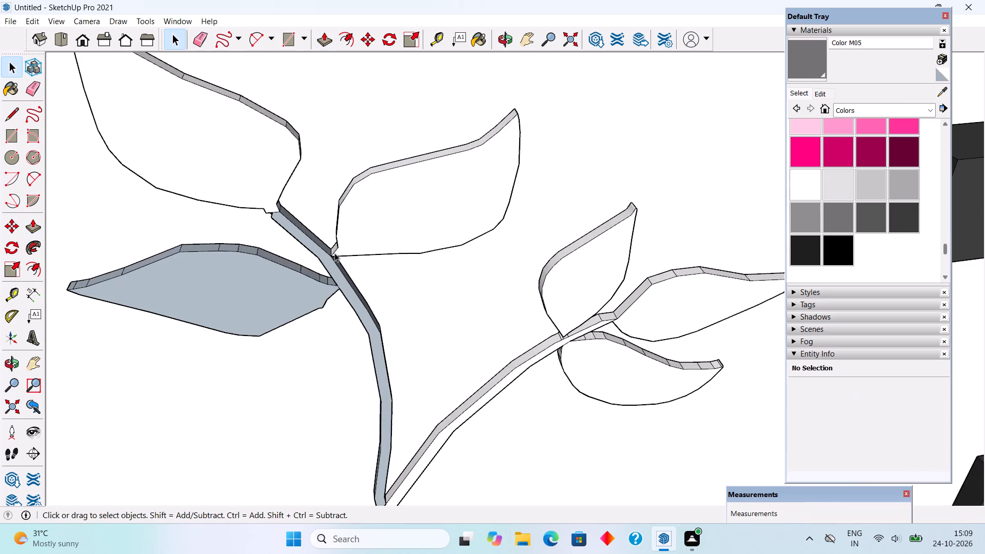
pyautogui.scroll(7, 334, 253)
pyautogui.tripleClick(327, 265)
pyautogui.click(327, 265)
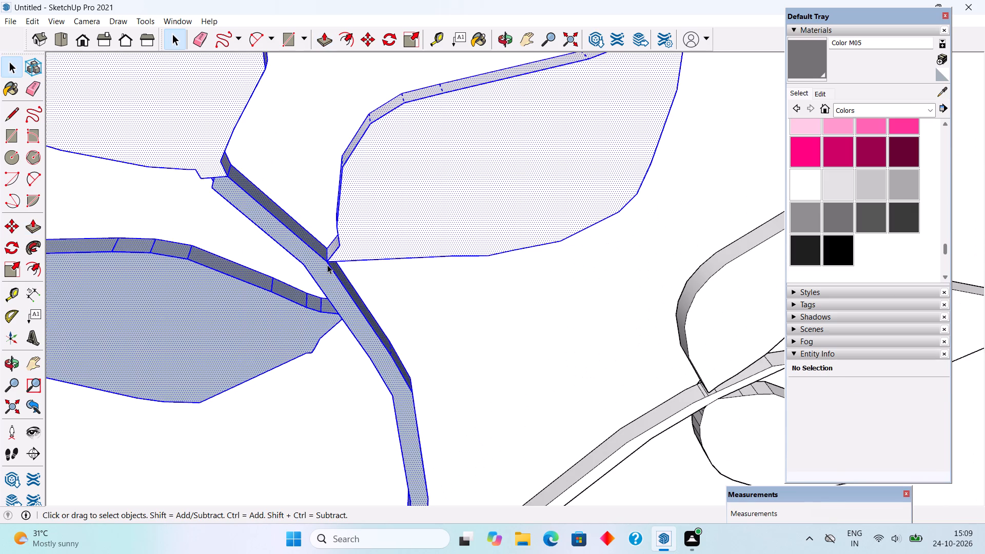
pyautogui.rightClick(327, 265)
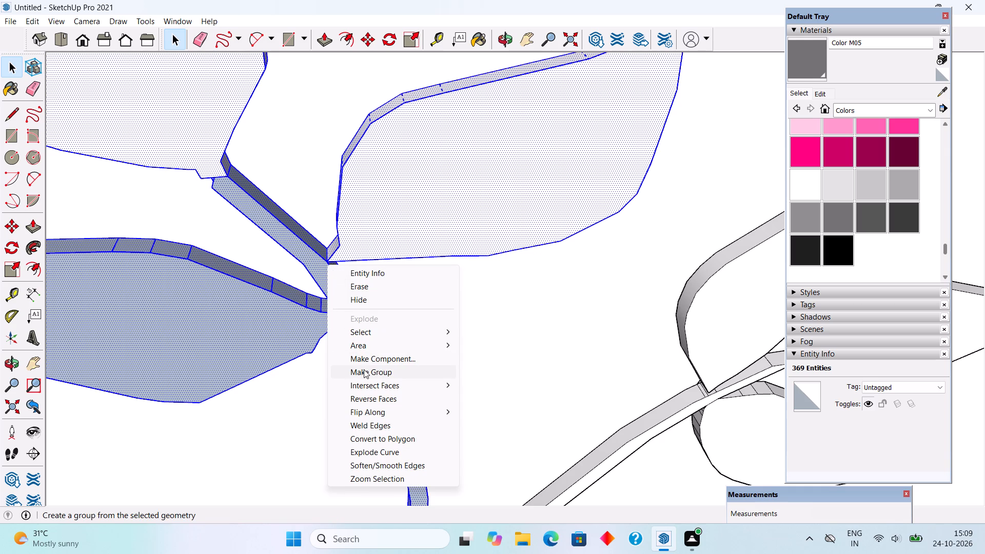
pyautogui.click(364, 369)
pyautogui.scroll(-16, 366, 272)
pyautogui.scroll(-6, 366, 272)
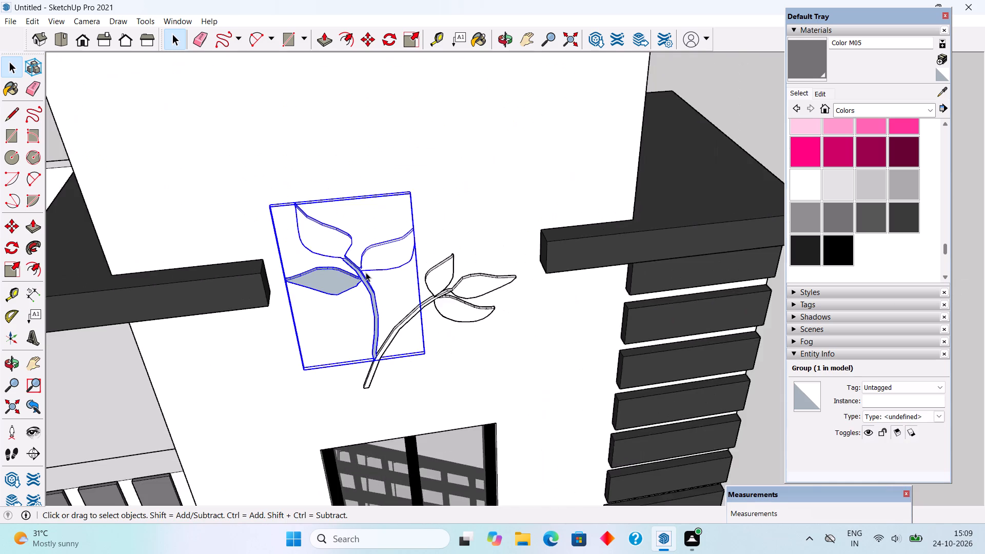
pyautogui.scroll(-5, 366, 272)
pyautogui.click(541, 108)
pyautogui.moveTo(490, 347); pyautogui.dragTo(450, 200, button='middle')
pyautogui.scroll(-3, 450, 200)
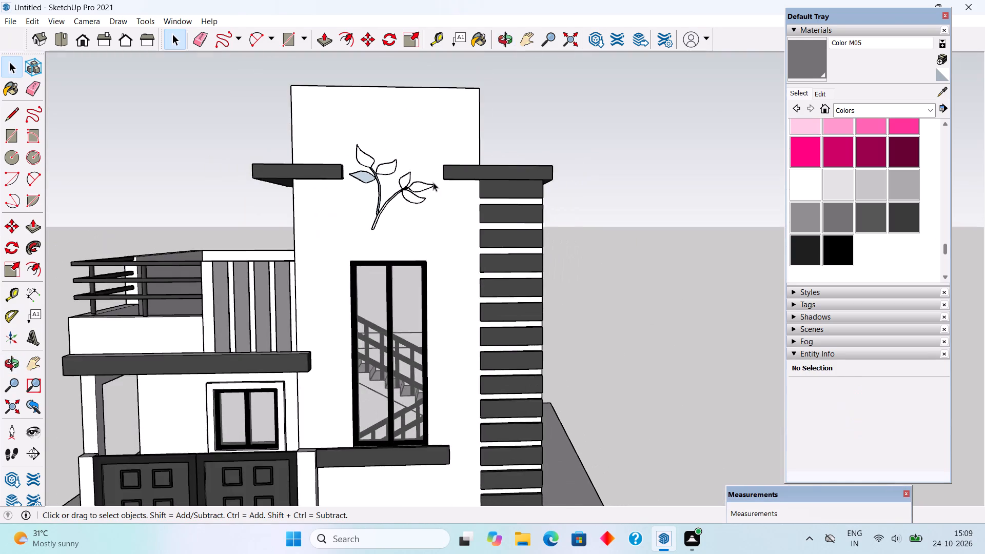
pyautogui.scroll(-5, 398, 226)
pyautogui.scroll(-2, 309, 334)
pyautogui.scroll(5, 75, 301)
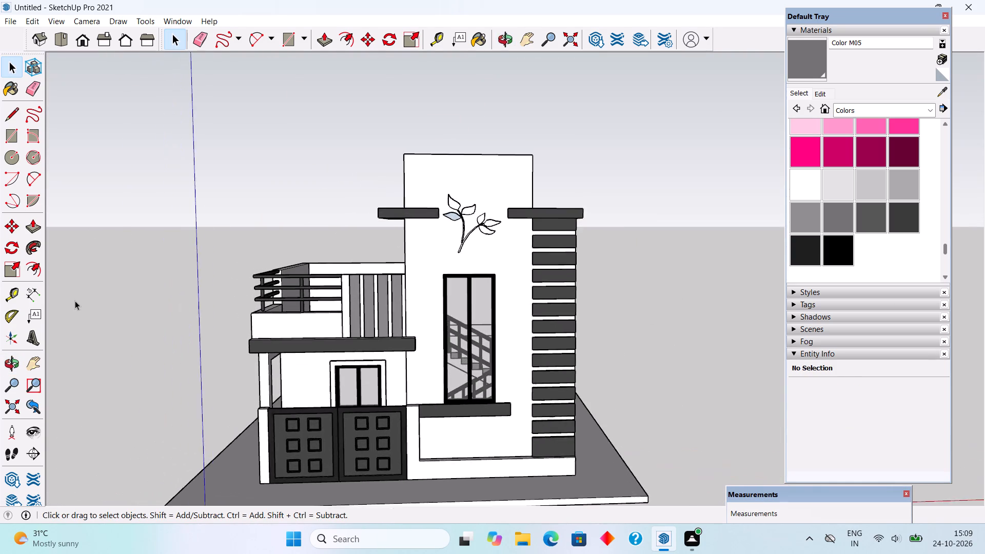
# Paint the raised stem and side-branch leaf groups with Color M07.
pyautogui.scroll(-3, 178, 304)
pyautogui.scroll(1, 148, 309)
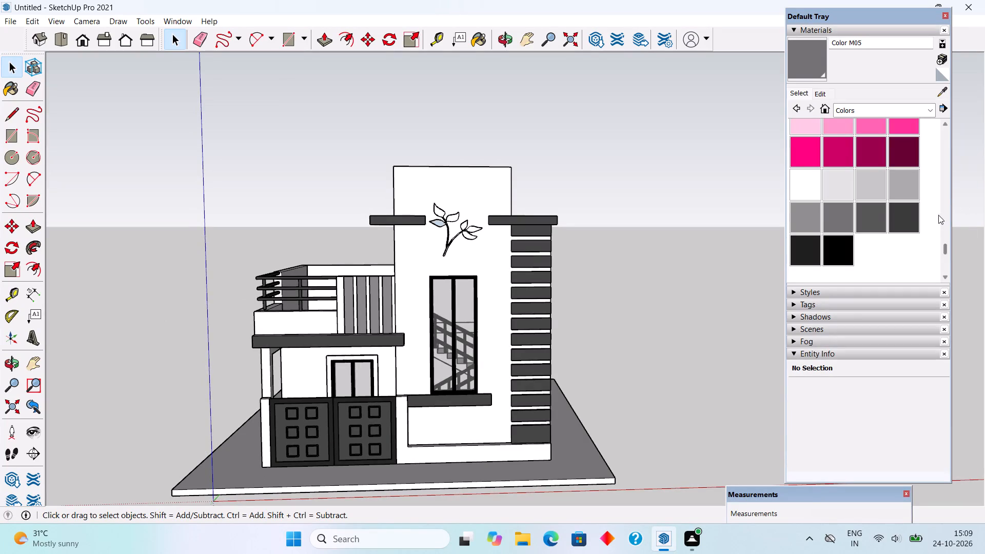
pyautogui.click(878, 213)
pyautogui.scroll(1, 485, 236)
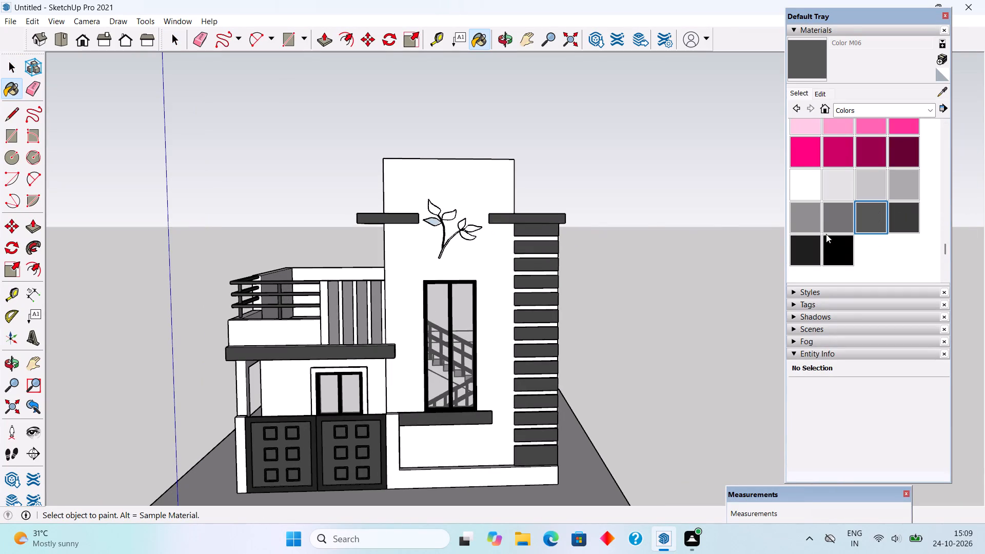
pyautogui.click(892, 220)
pyautogui.scroll(3, 472, 222)
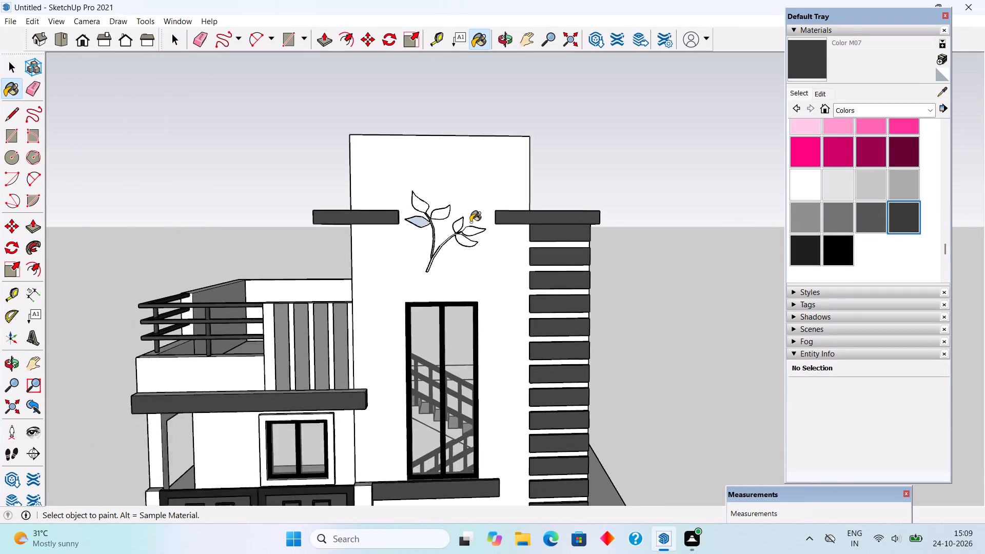
pyautogui.scroll(1, 470, 222)
pyautogui.click(465, 230)
pyautogui.click(435, 212)
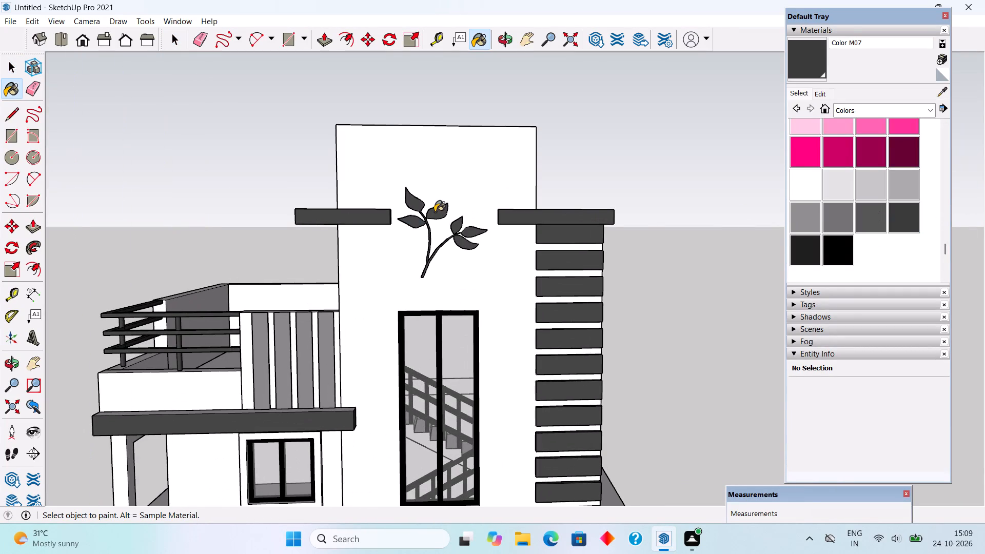
pyautogui.press('space')
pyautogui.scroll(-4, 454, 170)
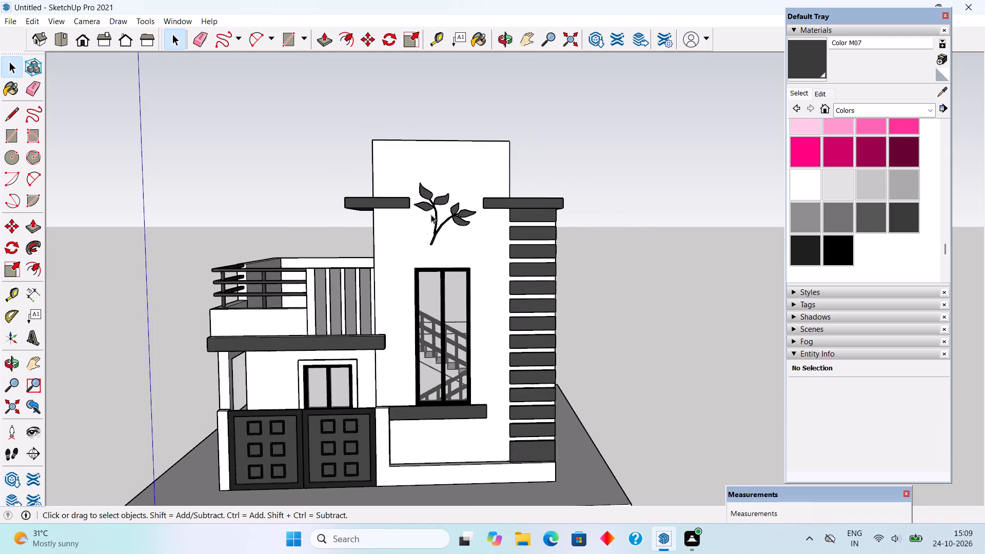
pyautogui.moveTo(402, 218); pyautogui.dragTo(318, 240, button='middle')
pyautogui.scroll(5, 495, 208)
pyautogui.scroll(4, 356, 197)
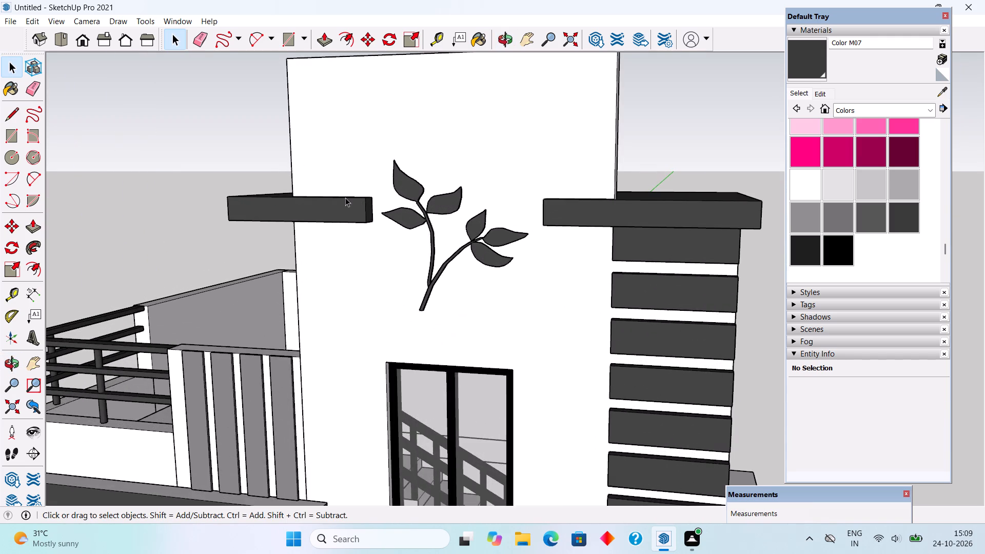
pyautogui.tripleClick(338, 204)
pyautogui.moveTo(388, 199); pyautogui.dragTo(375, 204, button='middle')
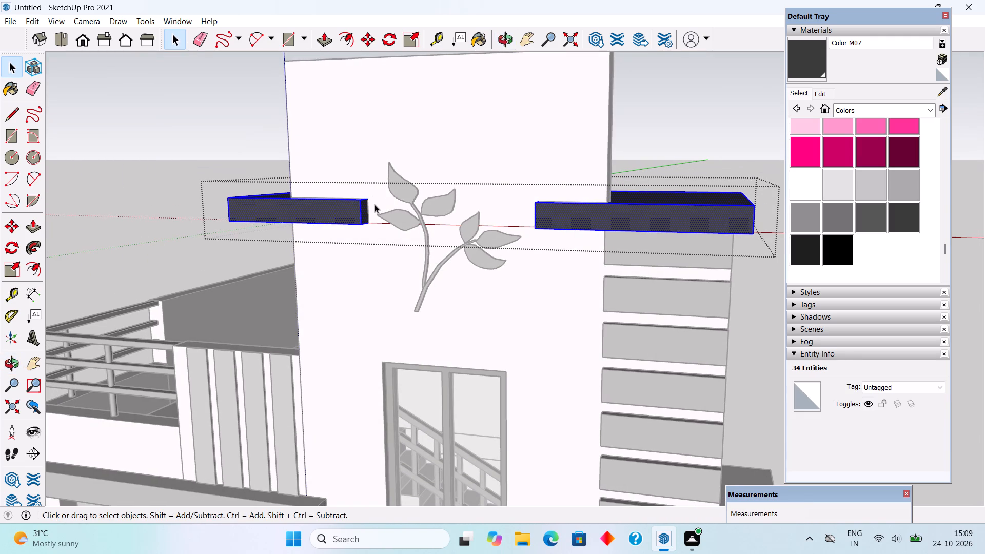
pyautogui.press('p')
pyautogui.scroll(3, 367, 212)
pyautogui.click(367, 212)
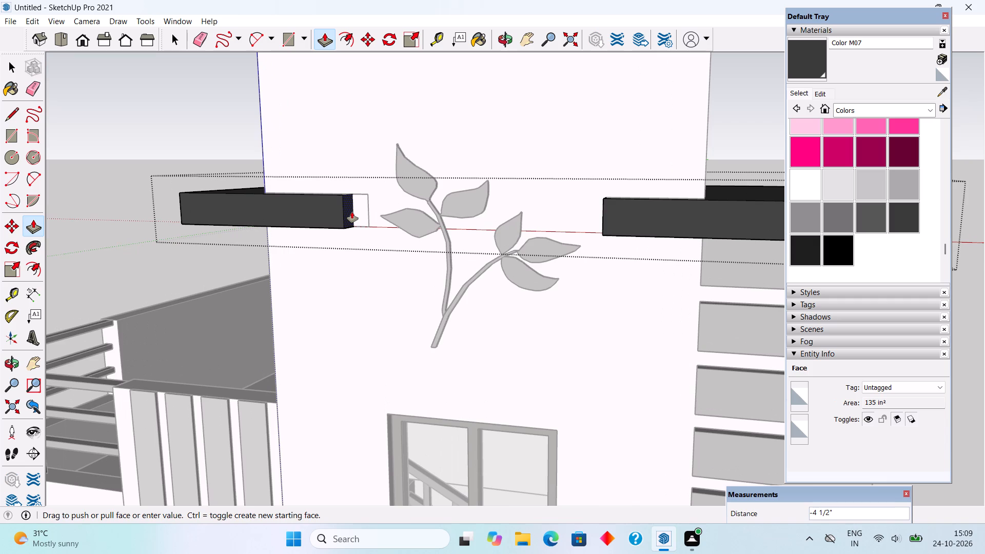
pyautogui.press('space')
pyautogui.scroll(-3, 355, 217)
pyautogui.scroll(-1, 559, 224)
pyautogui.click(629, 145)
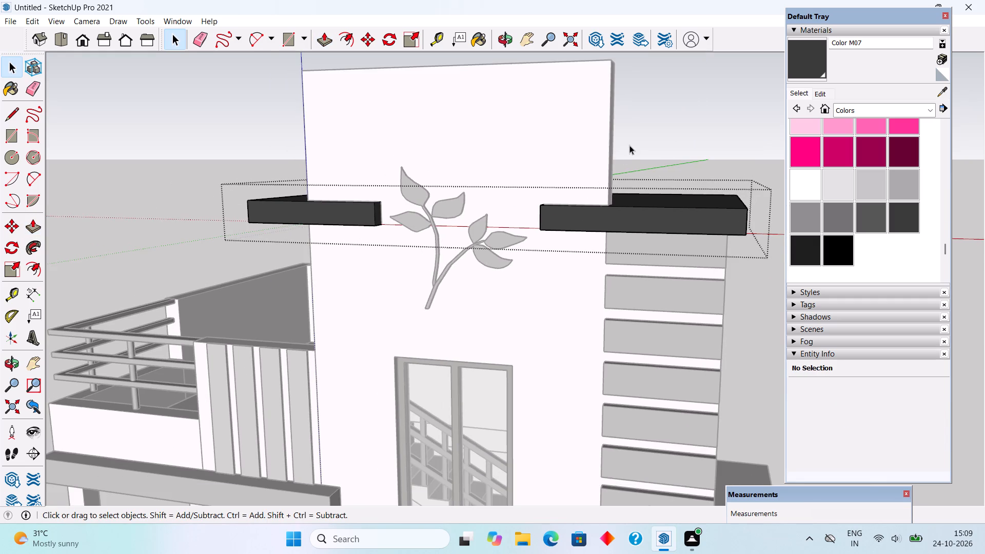
# Select both leaf groups and move them straight down the wall about 1' 1 11/16", toward the tall window.
pyautogui.scroll(-5, 629, 145)
pyautogui.scroll(-3, 464, 222)
pyautogui.moveTo(432, 268); pyautogui.dragTo(550, 259, button='middle')
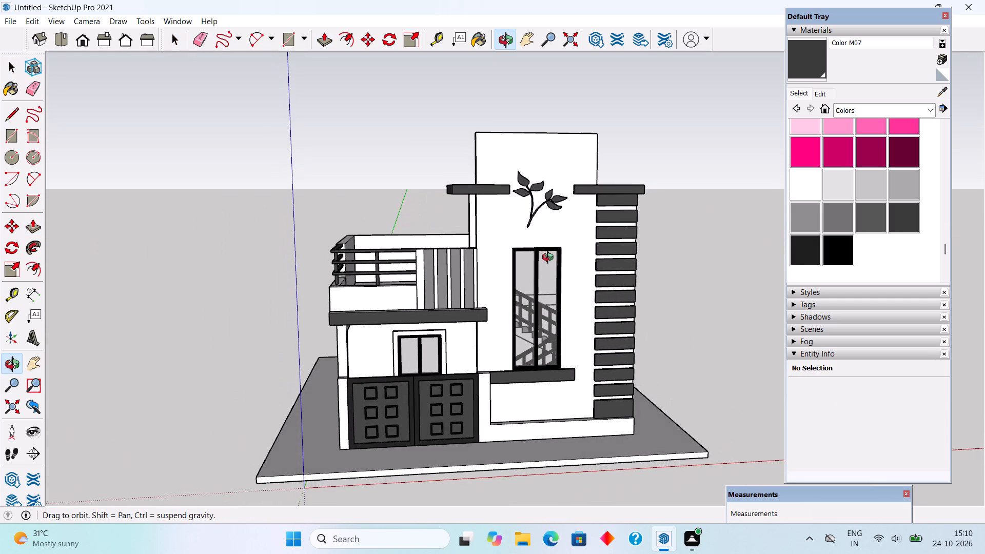
pyautogui.moveTo(550, 259); pyautogui.dragTo(558, 273, button='middle')
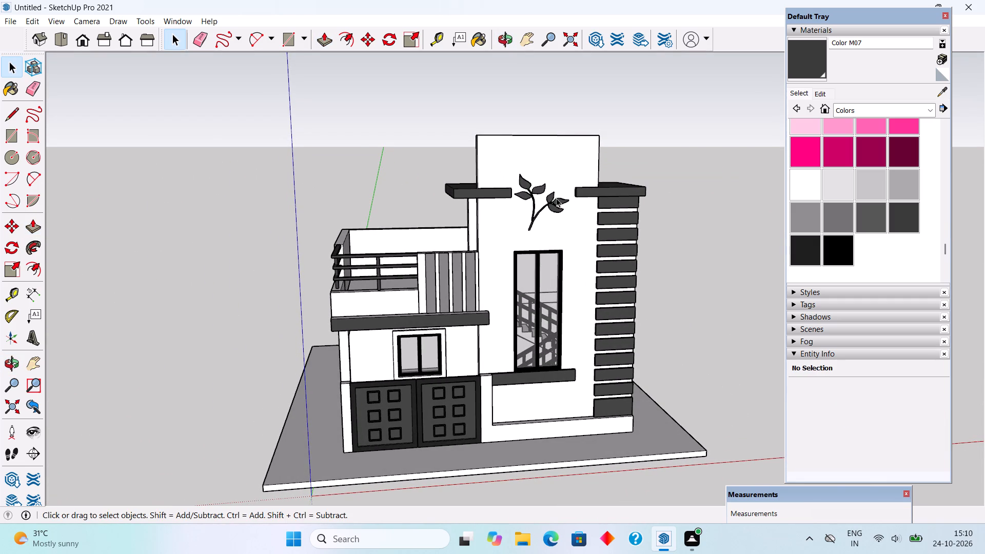
pyautogui.keyDown('ctrl'); pyautogui.scroll(1, 540, 190); pyautogui.keyUp('ctrl')
pyautogui.keyDown('ctrl'); pyautogui.click(531, 186); pyautogui.keyUp('ctrl')
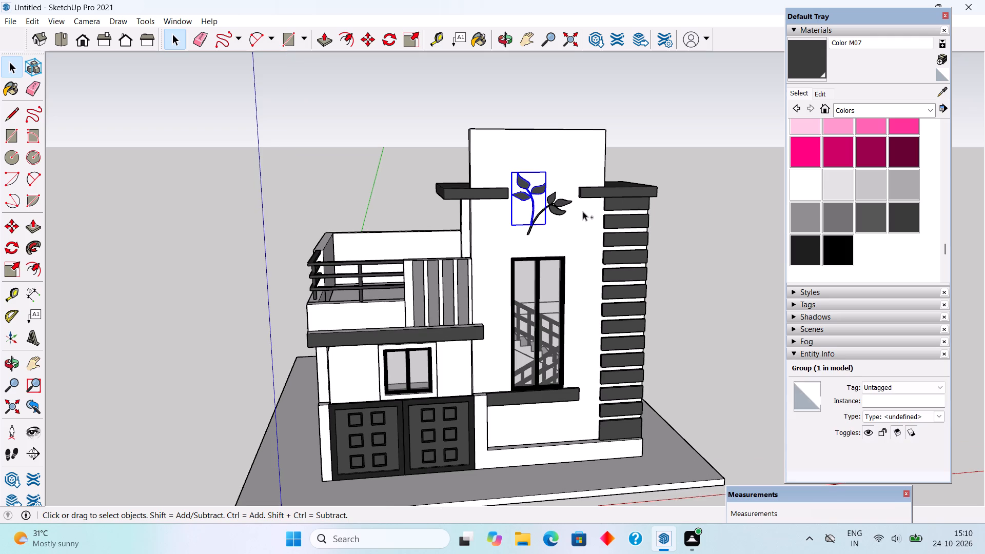
pyautogui.keyDown('ctrl'); pyautogui.click(553, 205); pyautogui.keyUp('ctrl')
pyautogui.keyDown('ctrl'); pyautogui.scroll(8, 535, 229); pyautogui.keyUp('ctrl')
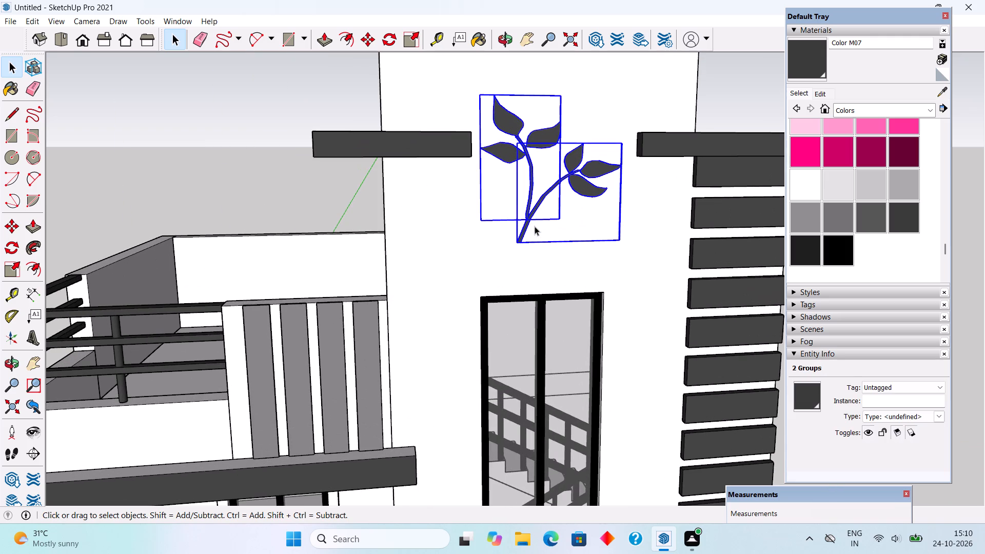
pyautogui.press('m')
pyautogui.click(535, 226)
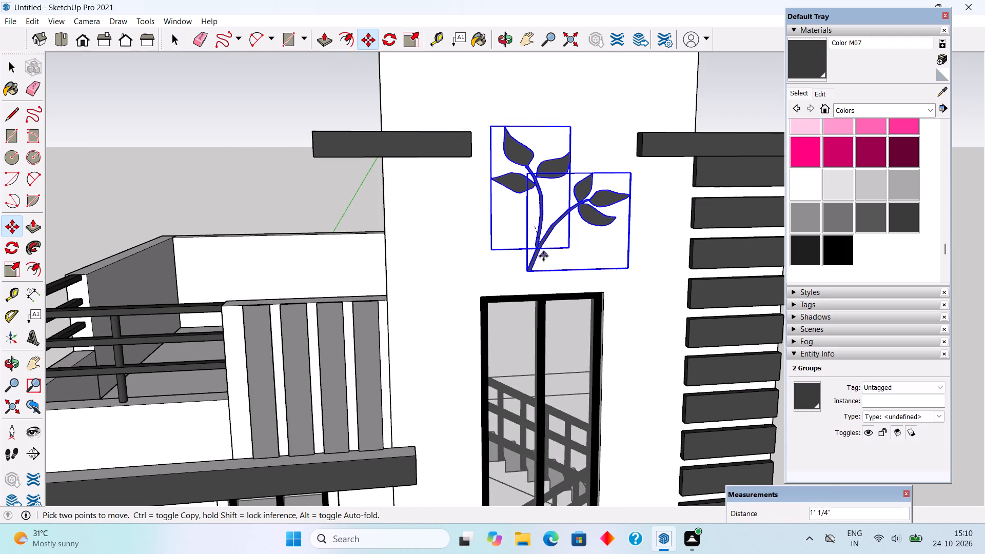
pyautogui.scroll(9, 533, 263)
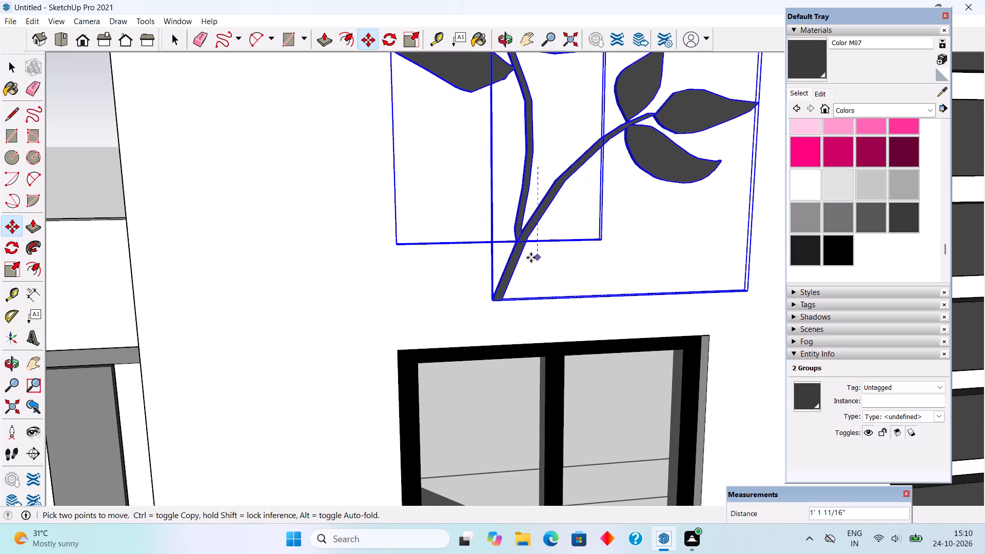
pyautogui.scroll(-7, 531, 258)
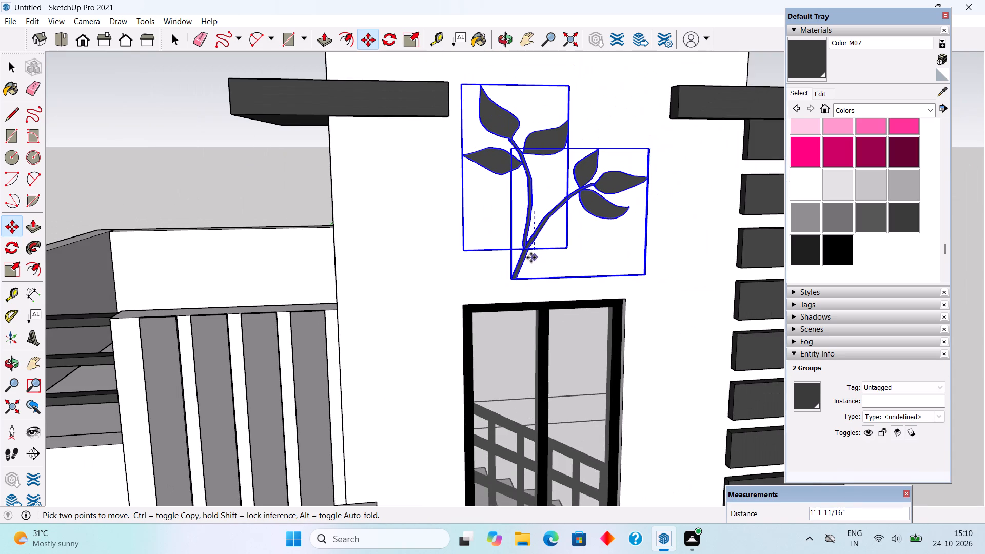
pyautogui.click(531, 258)
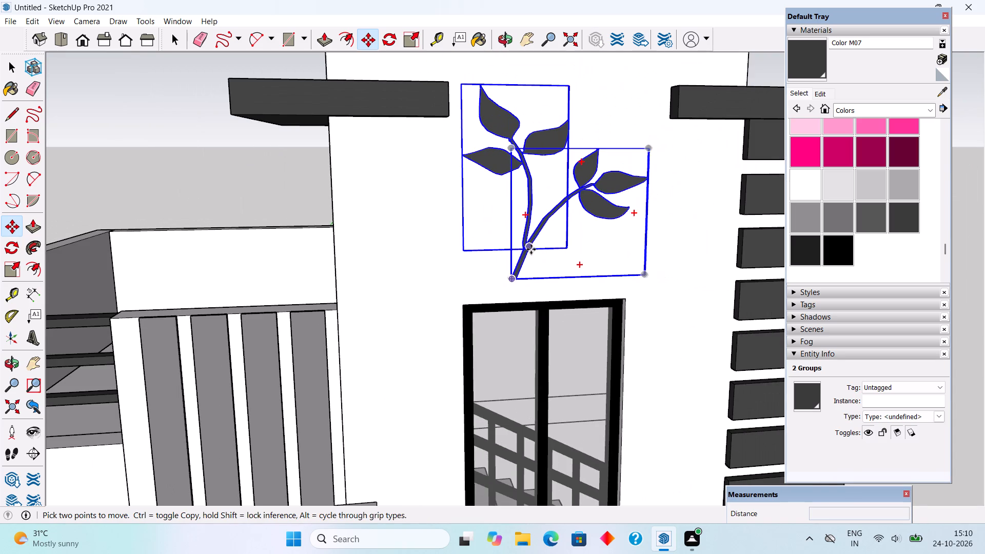
# Move both leaf groups horizontally about 7 9/16" toward the banded column, and clear the selection.
pyautogui.click(531, 249)
pyautogui.click(555, 250)
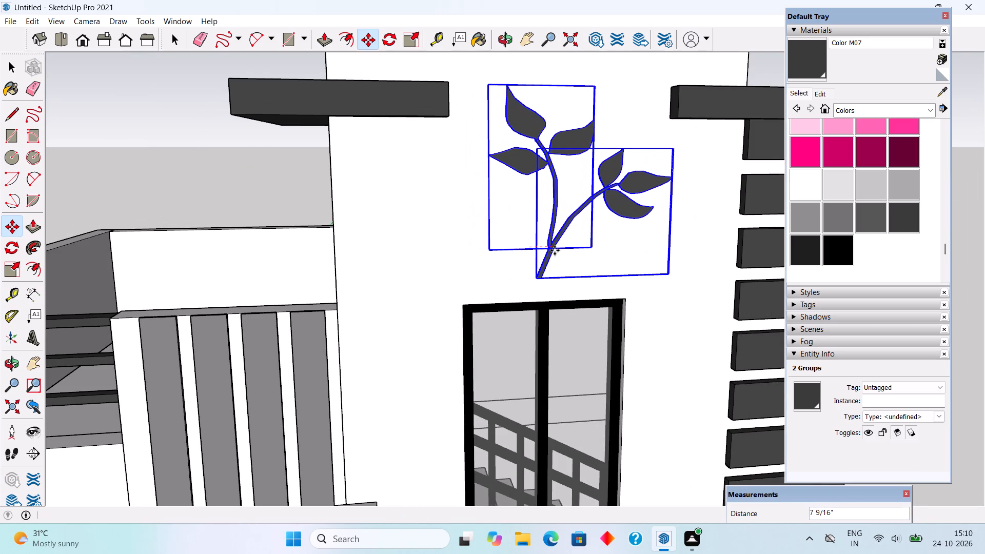
pyautogui.press('space')
pyautogui.scroll(-11, 553, 248)
pyautogui.click(667, 156)
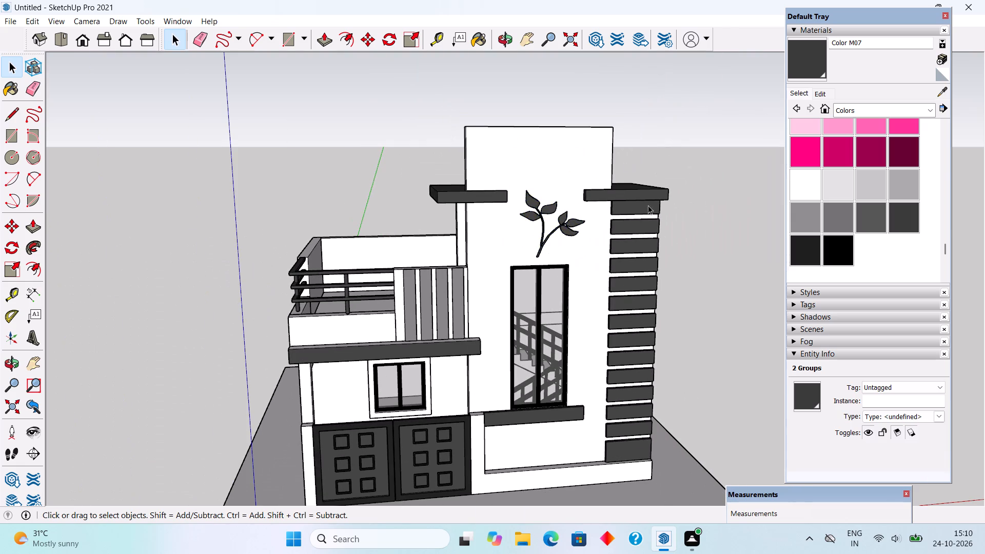
# Examine the house's front elevation, side walls and terrace from several angles.
pyautogui.moveTo(584, 228); pyautogui.dragTo(529, 189, button='middle')
pyautogui.scroll(-2, 496, 167)
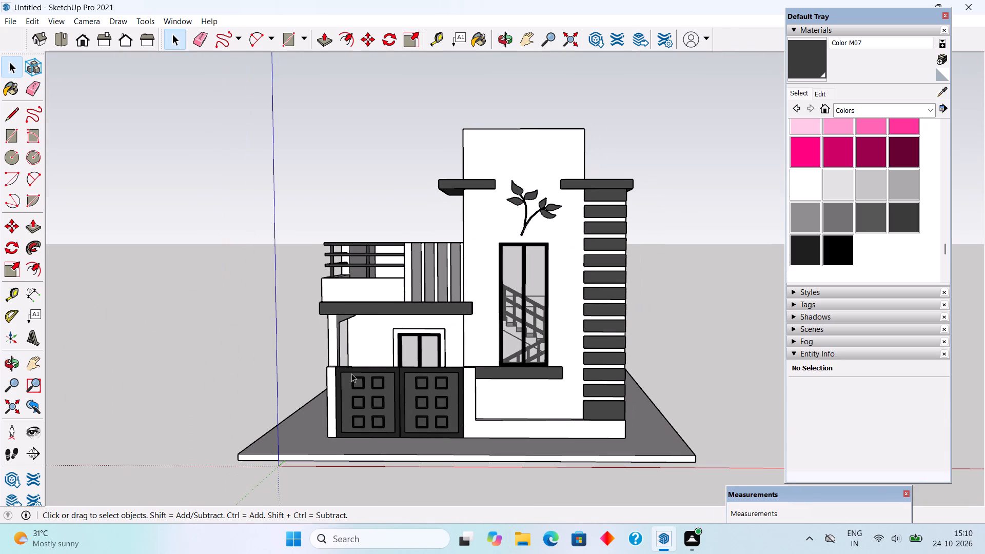
pyautogui.scroll(2, 291, 395)
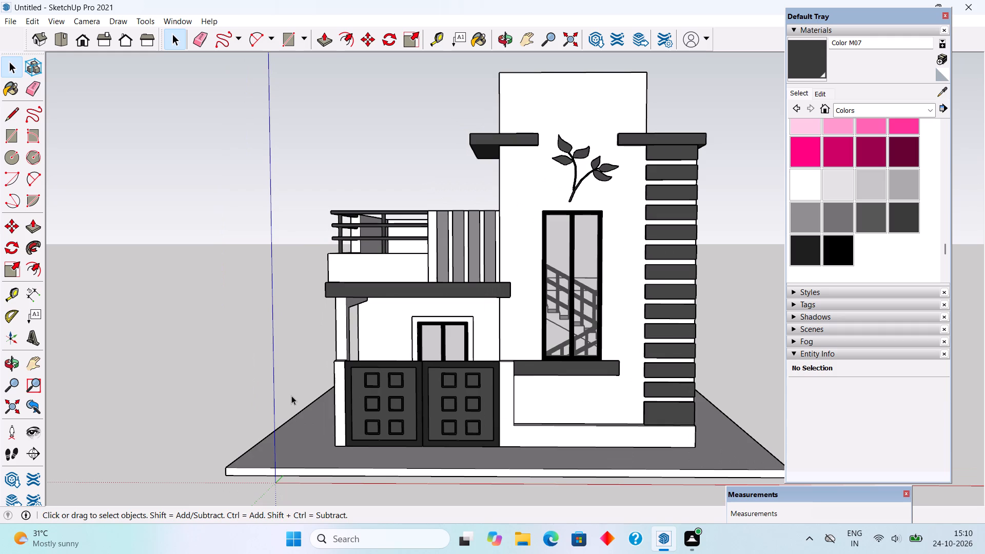
pyautogui.moveTo(265, 462); pyautogui.dragTo(848, 545, button='middle')
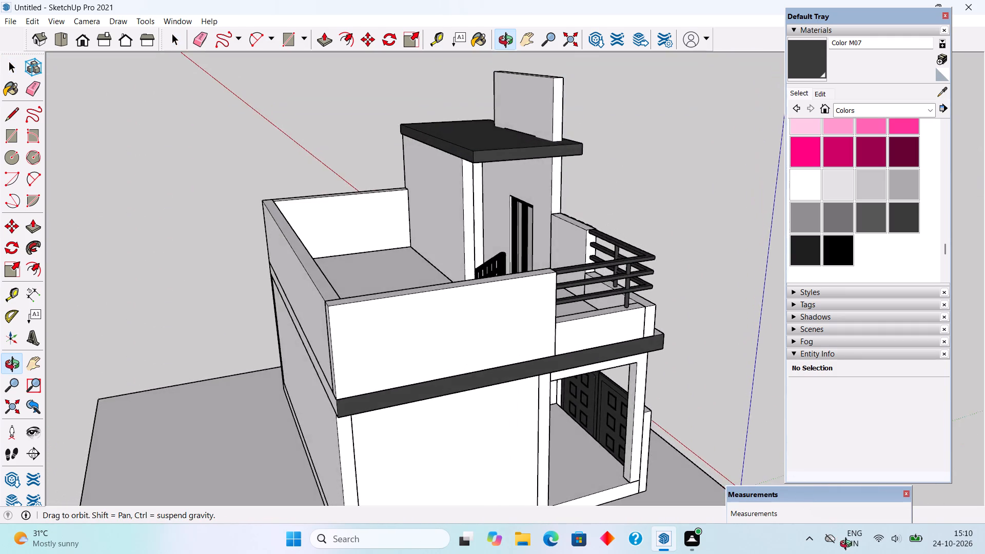
pyautogui.moveTo(848, 545); pyautogui.dragTo(737, 527, button='middle')
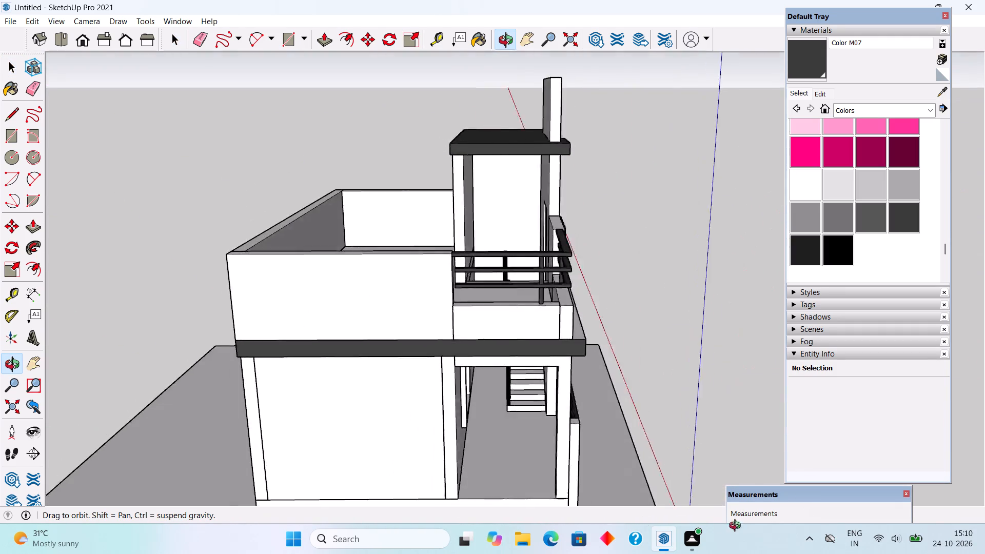
pyautogui.moveTo(737, 527); pyautogui.dragTo(255, 413, button='middle')
pyautogui.scroll(-4, 548, 196)
pyautogui.moveTo(538, 224); pyautogui.dragTo(535, 253, button='middle')
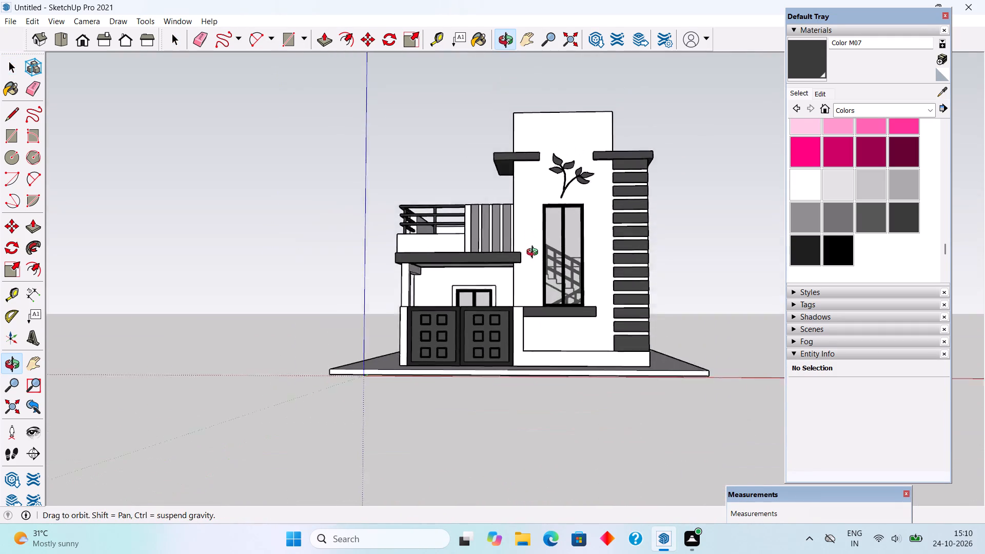
pyautogui.moveTo(535, 253); pyautogui.dragTo(535, 305, button='middle')
pyautogui.scroll(3, 540, 318)
pyautogui.scroll(2, 563, 353)
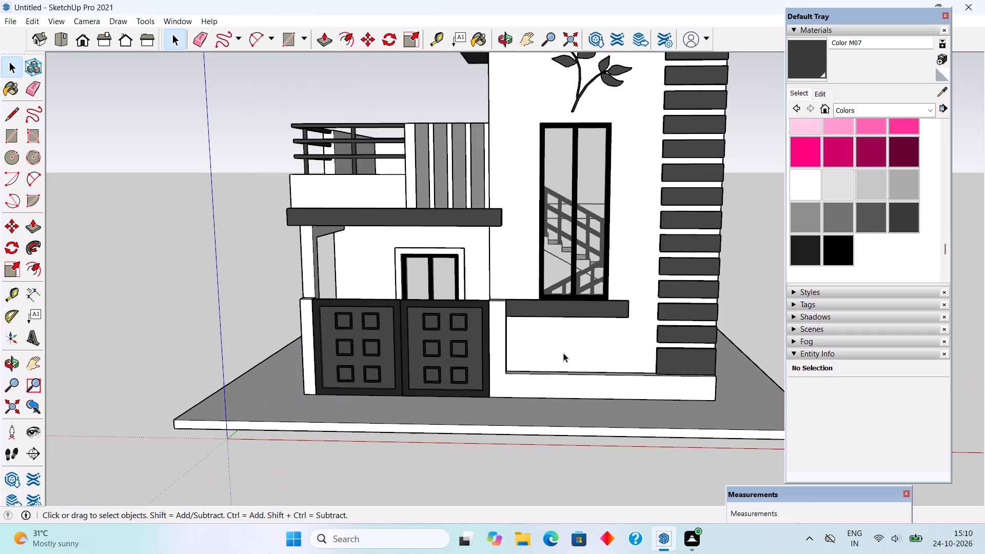
pyautogui.scroll(-3, 509, 333)
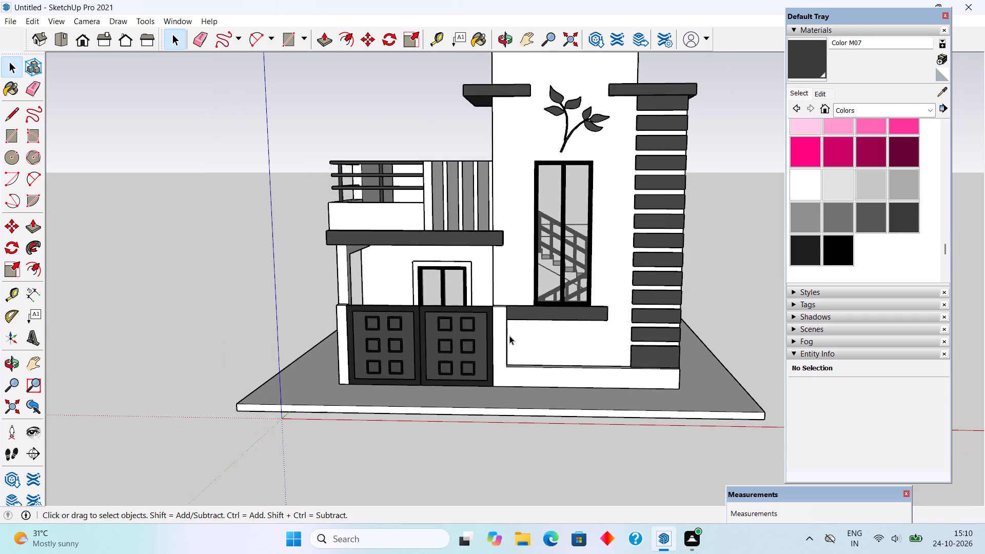
pyautogui.scroll(-1, 571, 371)
# Place two parallel guides extending the low front wall's outer and inner faces across the base slab.
pyautogui.moveTo(642, 397); pyautogui.dragTo(281, 434, button='middle')
pyautogui.scroll(5, 561, 476)
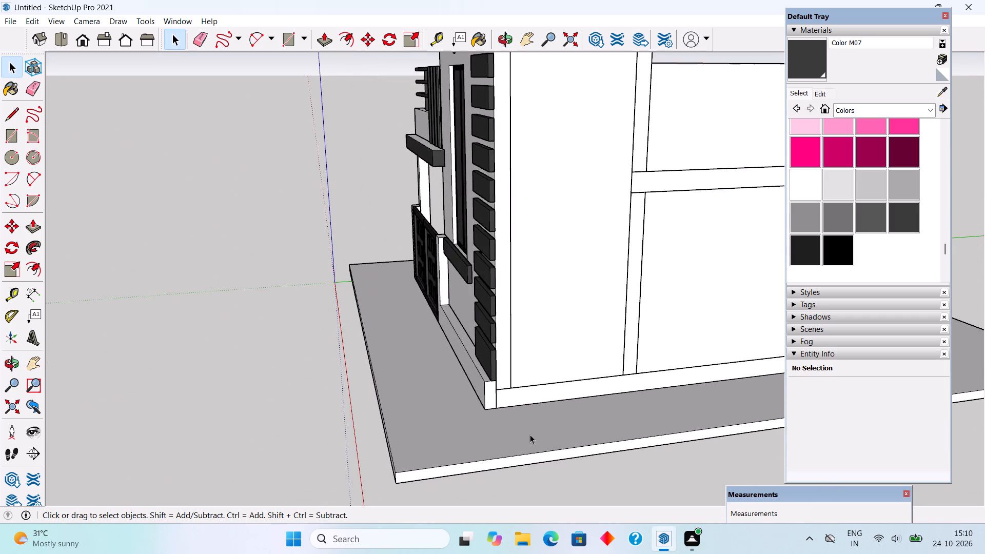
pyautogui.scroll(2, 519, 432)
pyautogui.moveTo(503, 439); pyautogui.dragTo(460, 479, button='middle')
pyautogui.moveTo(441, 440); pyautogui.dragTo(491, 416, button='middle')
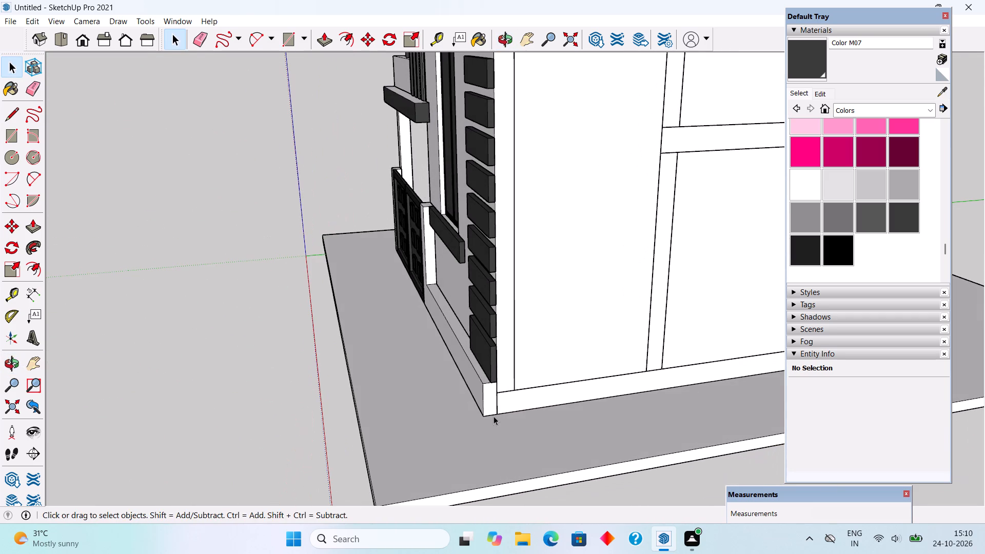
pyautogui.press('t')
pyautogui.doubleClick(470, 399)
pyautogui.click(499, 449)
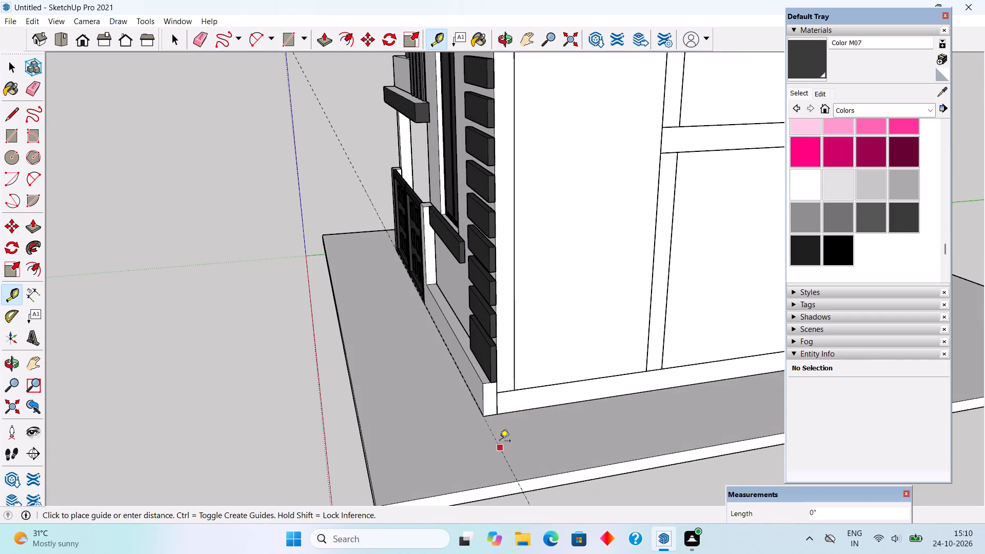
pyautogui.click(499, 415)
# Place a guide on the base slab 9" in from its side edge.
pyautogui.scroll(-3, 415, 417)
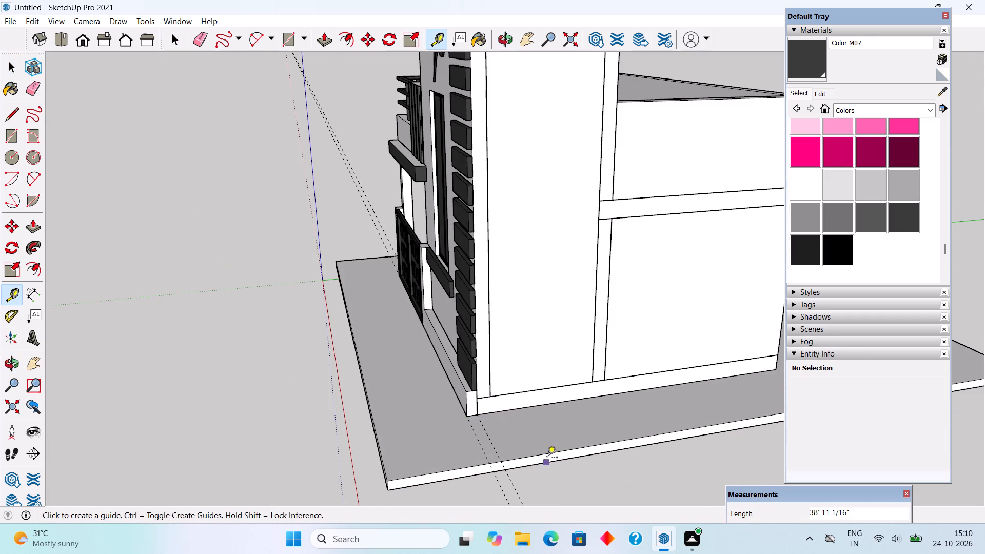
pyautogui.click(550, 452)
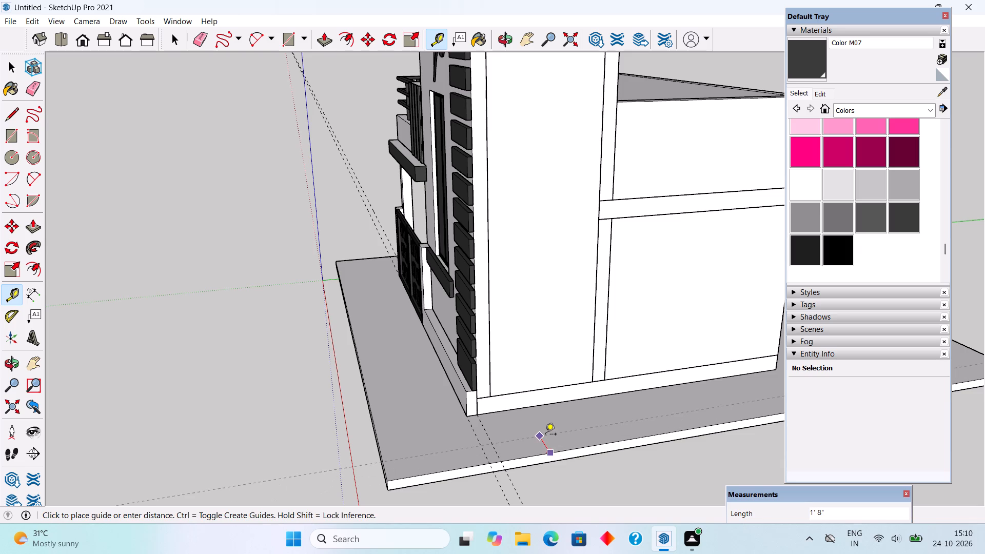
pyautogui.write('9"')
pyautogui.press('Return')
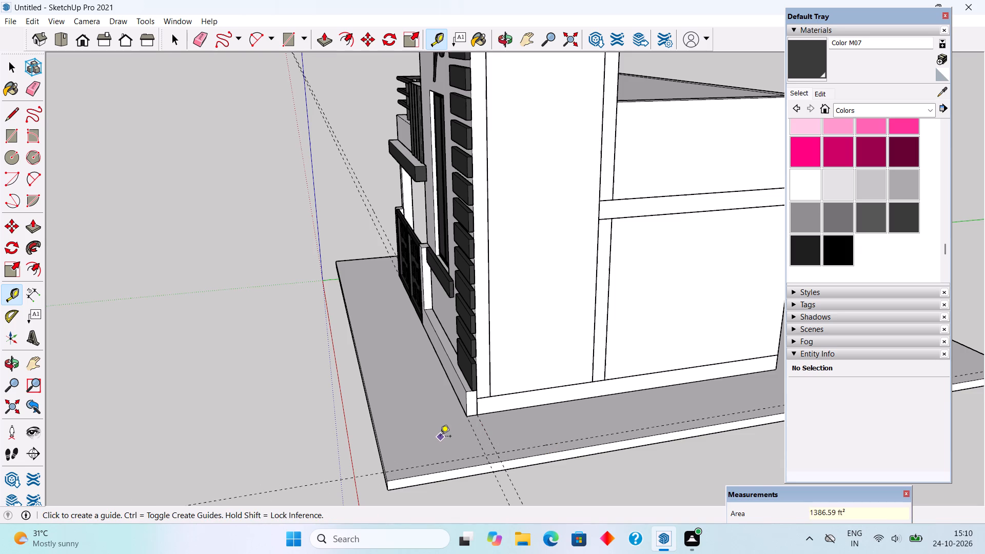
pyautogui.press('space')
# Draw a rectangle about 4' 9" by 7" between the two parallel guides, from the low wall's end corner to the slab's side edge.
pyautogui.write('r')
pyautogui.scroll(3, 483, 427)
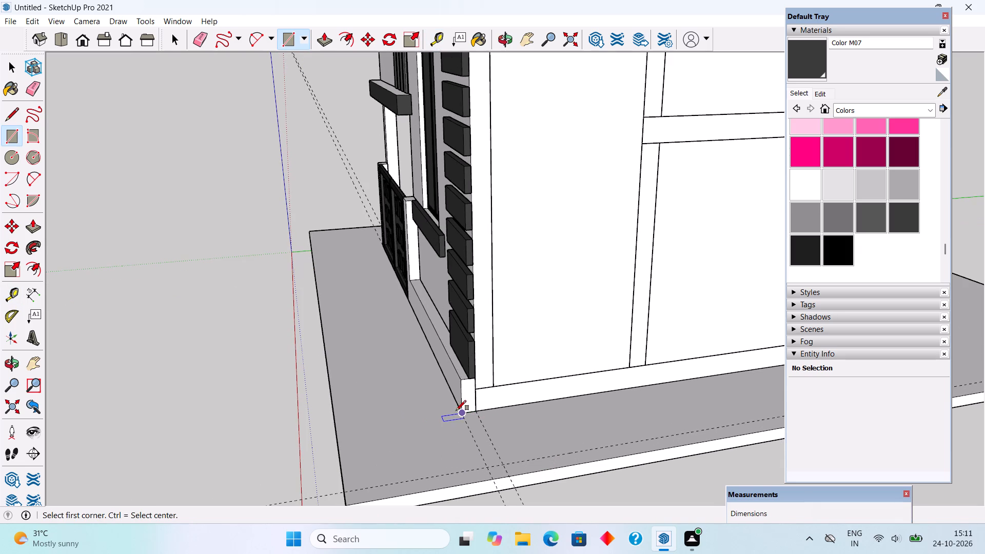
pyautogui.click(457, 410)
pyautogui.click(510, 474)
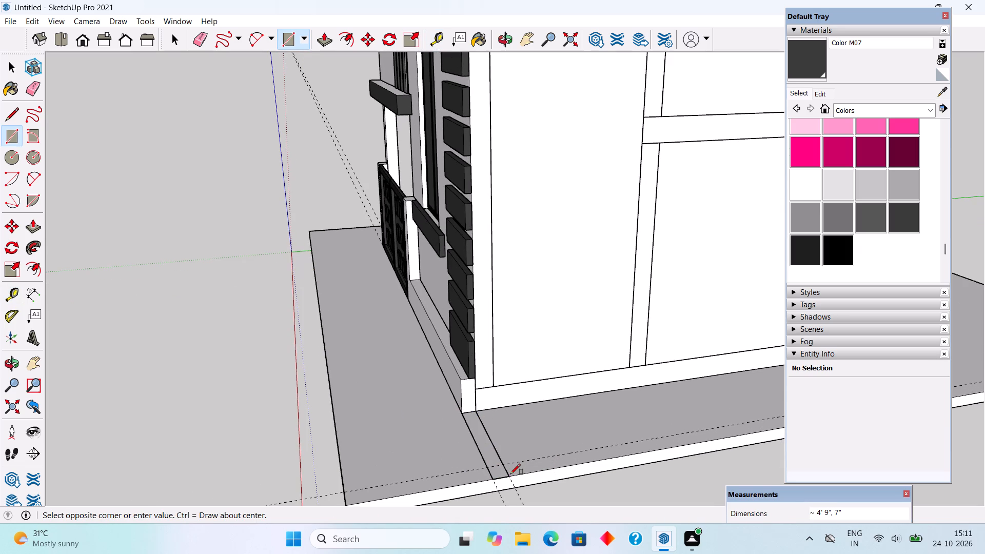
# Push/Pull the rectangle beside the low front wall up 6' and make the resulting wall a group.
pyautogui.press('p')
pyautogui.click(504, 468)
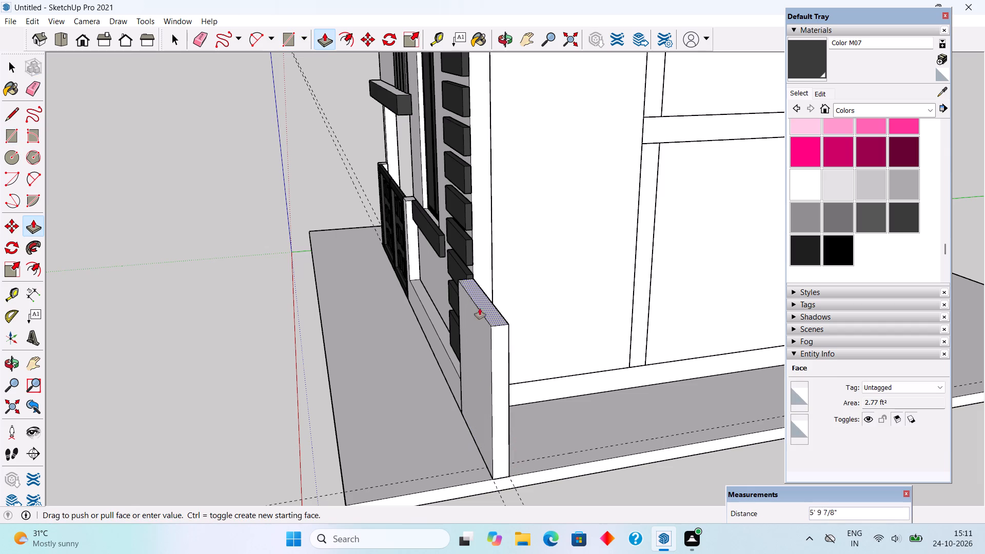
pyautogui.click(408, 194)
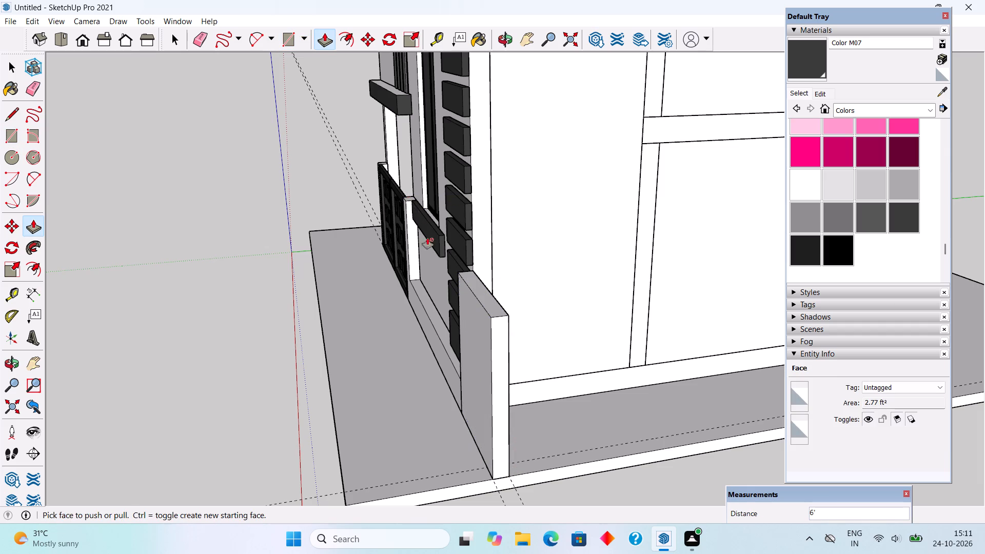
pyautogui.press('space')
pyautogui.tripleClick(500, 378)
pyautogui.rightClick(500, 378)
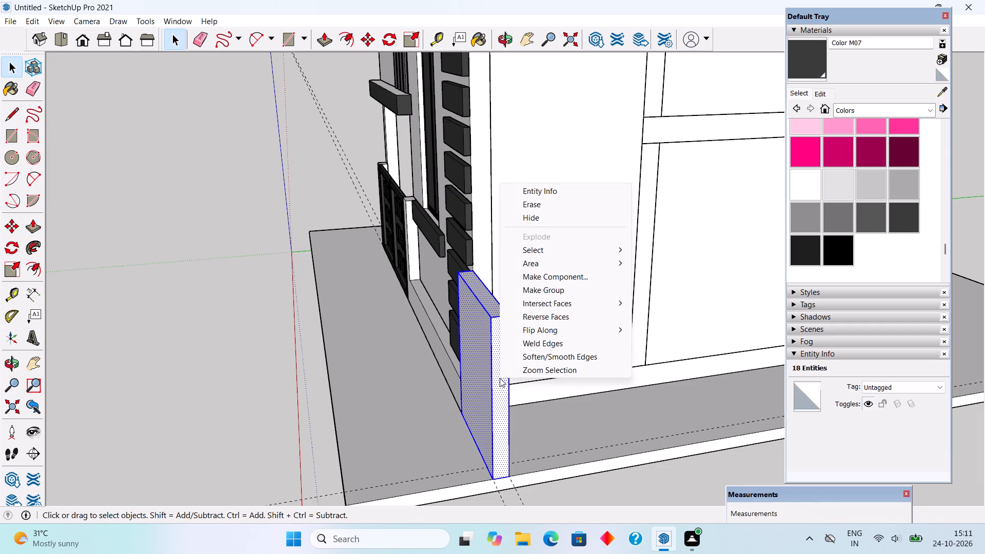
pyautogui.click(539, 283)
# Inside the base slab group, push the rear edge face inward about 14' 3 7/16" to the house's rear wall.
pyautogui.scroll(-3, 540, 283)
pyautogui.scroll(-6, 219, 314)
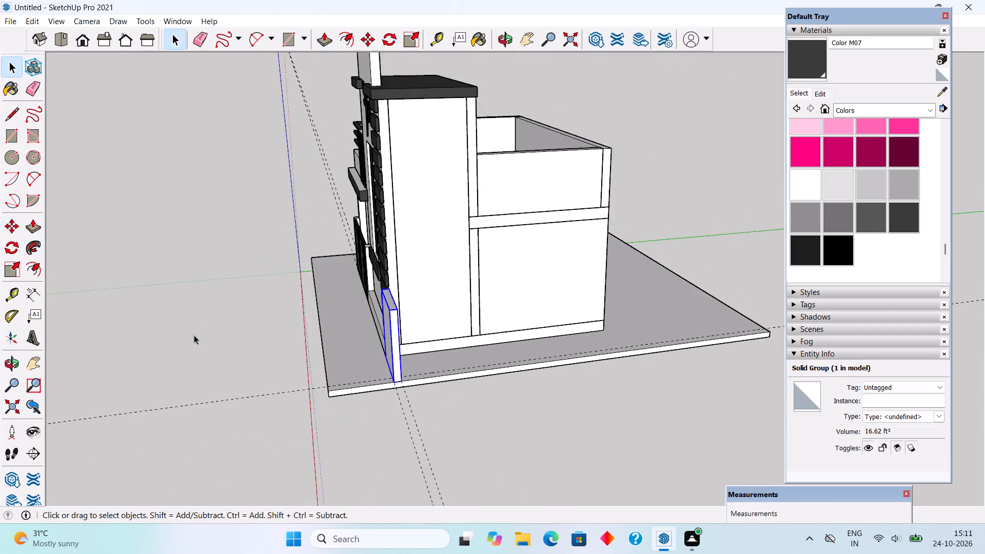
pyautogui.scroll(-3, 194, 335)
pyautogui.moveTo(564, 348); pyautogui.dragTo(201, 380, button='middle')
pyautogui.scroll(4, 572, 362)
pyautogui.tripleClick(577, 355)
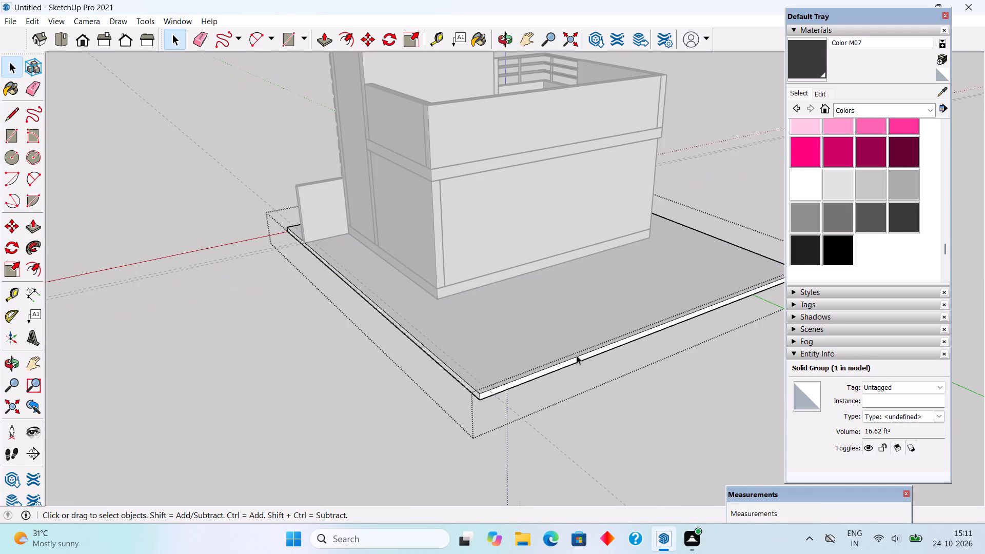
pyautogui.press('p')
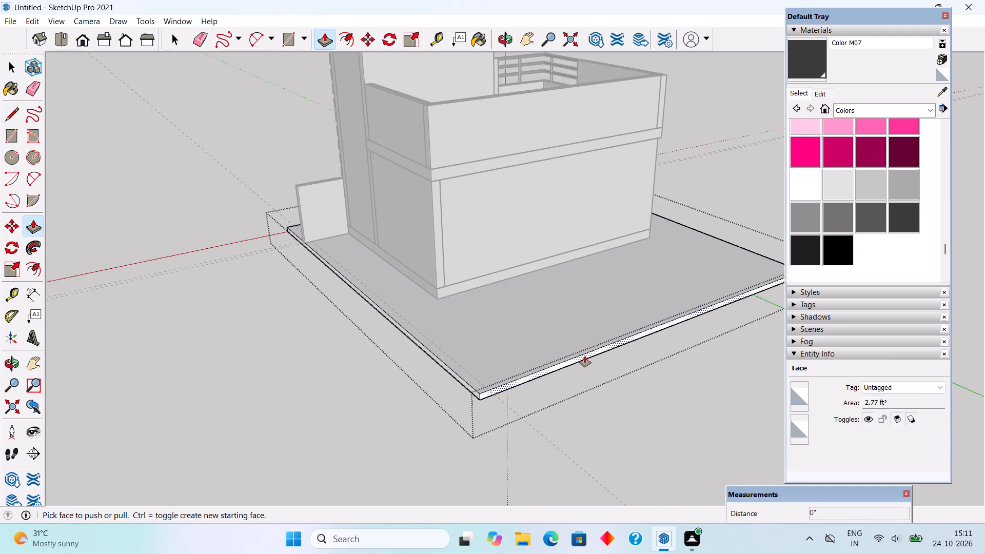
pyautogui.click(585, 356)
pyautogui.click(470, 294)
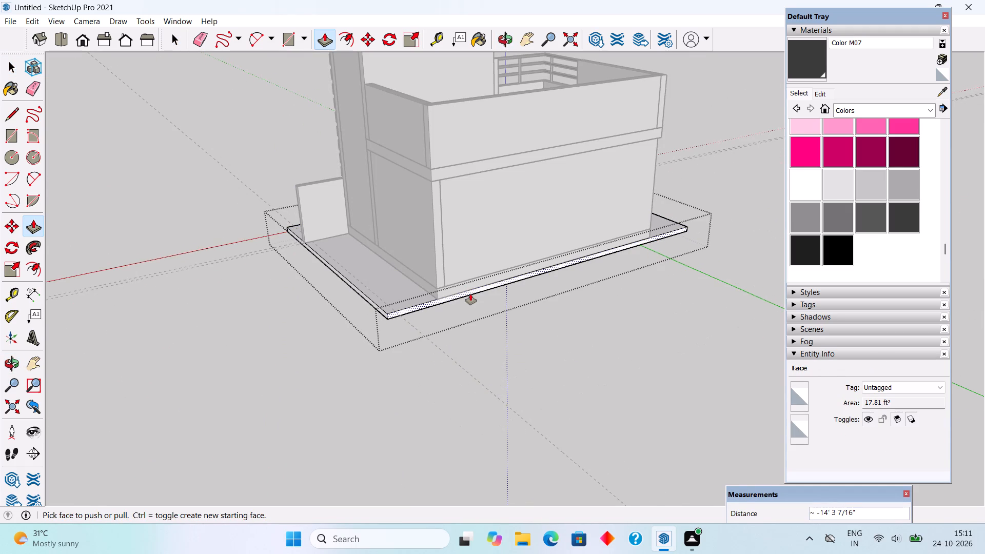
pyautogui.press('space')
pyautogui.click(525, 373)
# Draw a rectangle about 19' 1 3/8" by 9" along the slab's side edge, from the short front wall to the rear corner.
pyautogui.moveTo(253, 289); pyautogui.dragTo(369, 377, button='middle')
pyautogui.scroll(5, 455, 418)
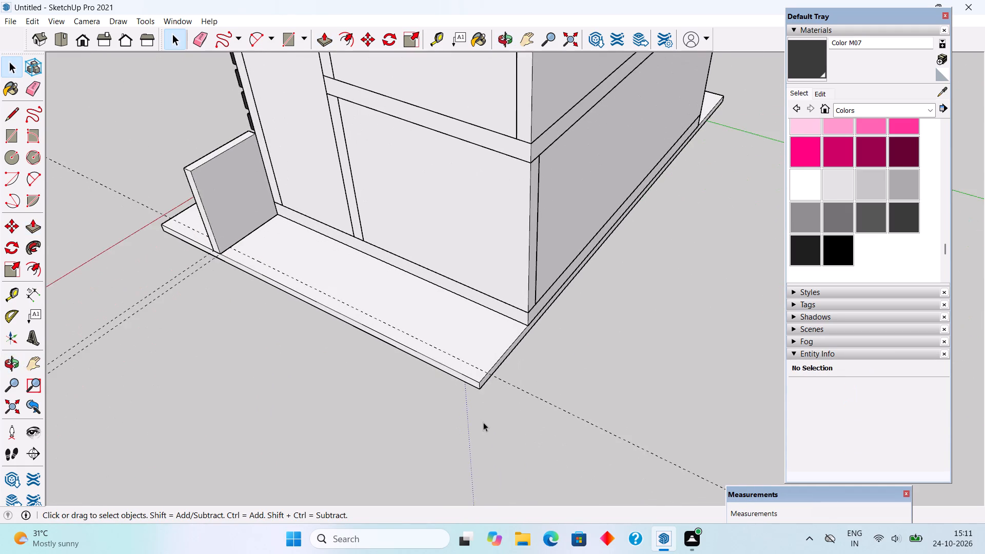
pyautogui.scroll(1, 483, 422)
pyautogui.press('r')
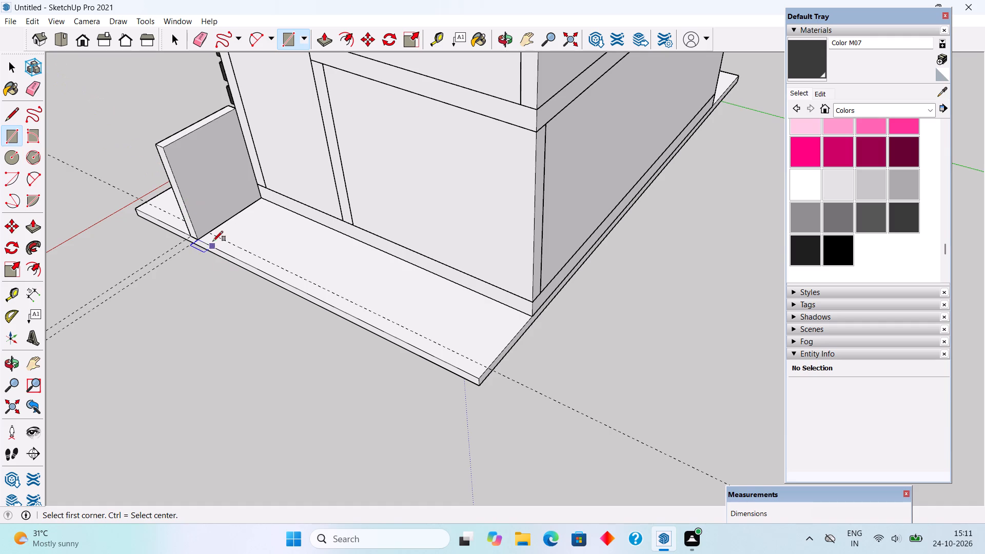
pyautogui.click(210, 233)
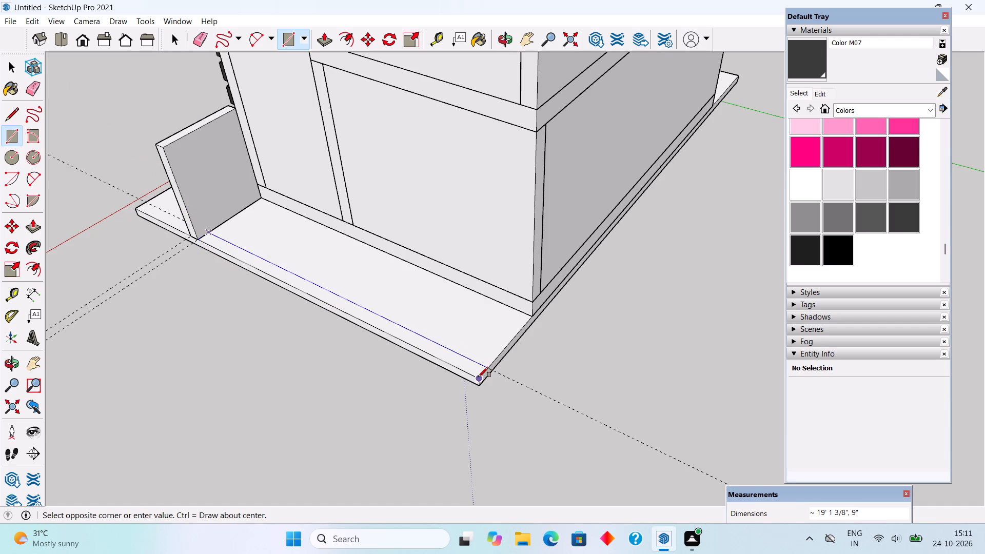
pyautogui.click(478, 377)
# Push/Pull the long side strip up 6', level with the short front wall, and make it a group.
pyautogui.press('p')
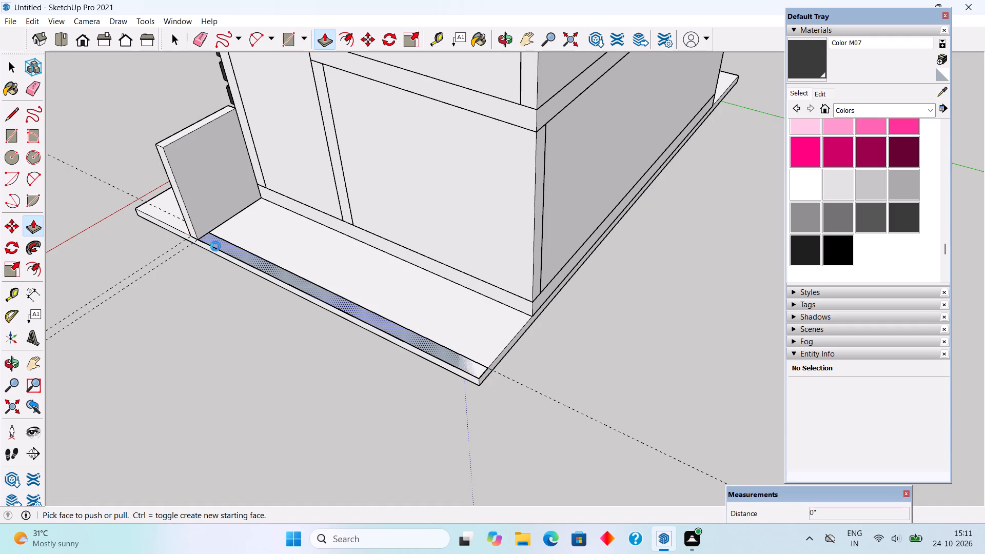
pyautogui.click(215, 246)
pyautogui.click(161, 143)
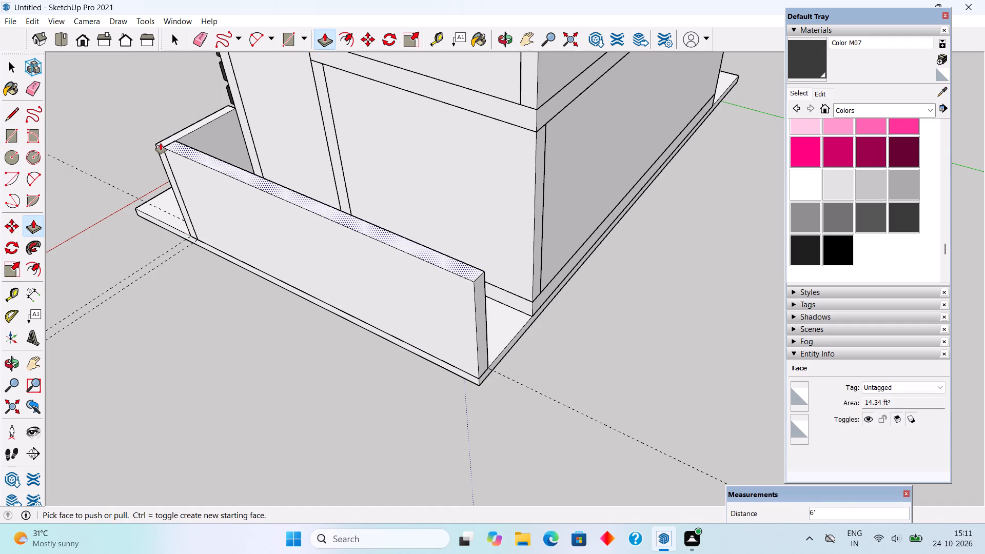
pyautogui.press('space')
pyautogui.tripleClick(326, 265)
pyautogui.rightClick(326, 265)
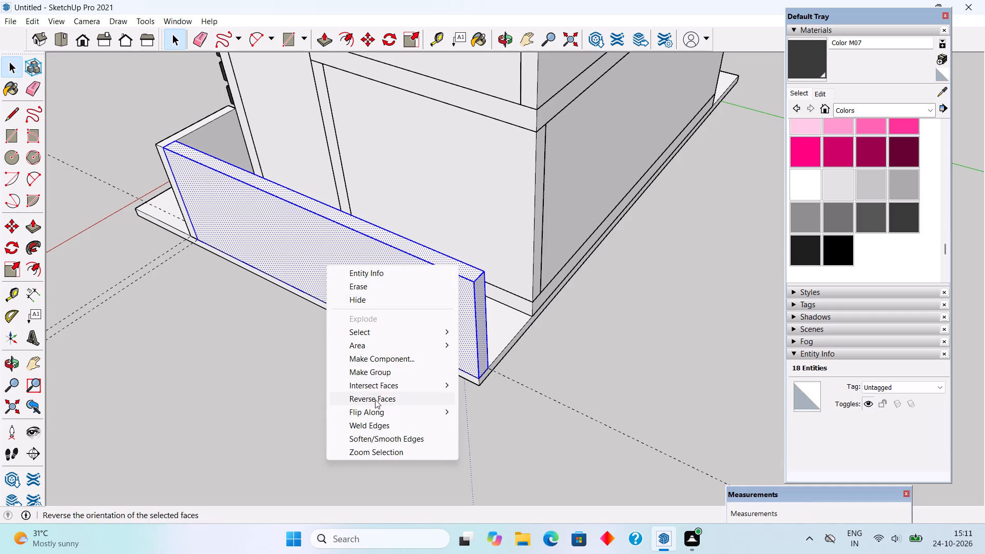
pyautogui.click(376, 369)
# Place a guide on the base slab 9" in from its rear edge, between the side wall and the house.
pyautogui.moveTo(657, 427); pyautogui.dragTo(393, 485, button='middle')
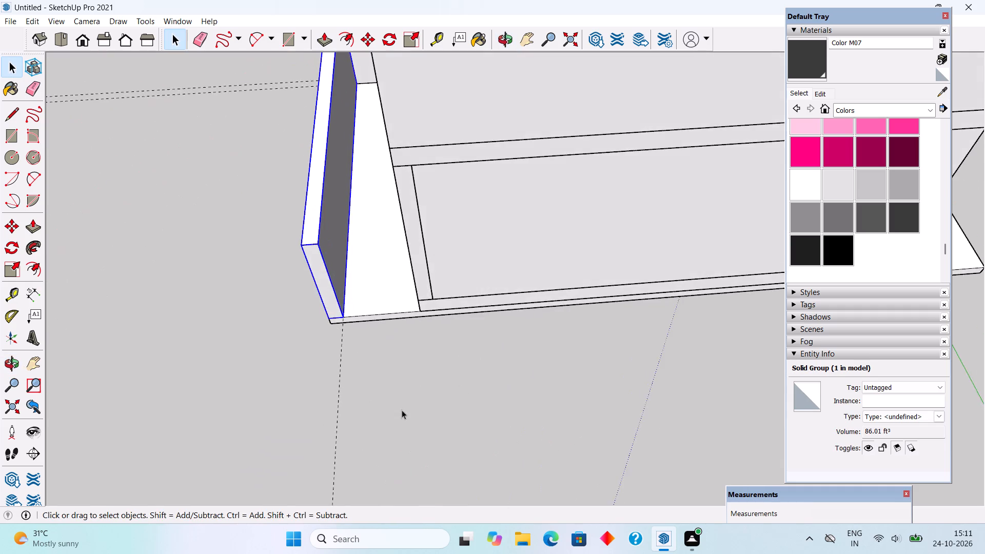
pyautogui.scroll(8, 413, 365)
pyautogui.moveTo(403, 343); pyautogui.dragTo(424, 351, button='middle')
pyautogui.press('t')
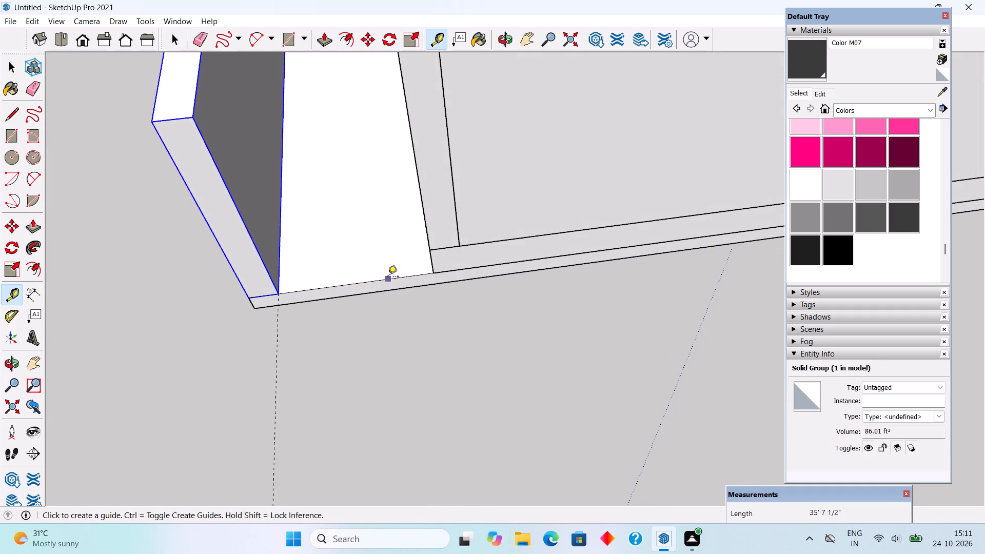
pyautogui.click(385, 279)
pyautogui.press('9')
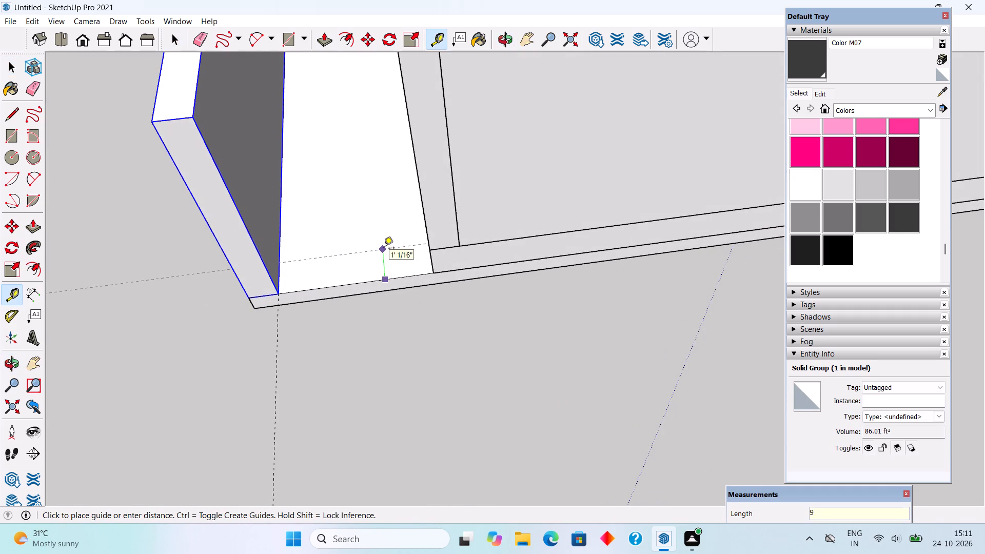
pyautogui.hotkey('shift', '"')
pyautogui.press('Return')
# Draw a rectangle about 4' by 9" along the slab's rear edge, from the side wall to the house's corner.
pyautogui.press('r')
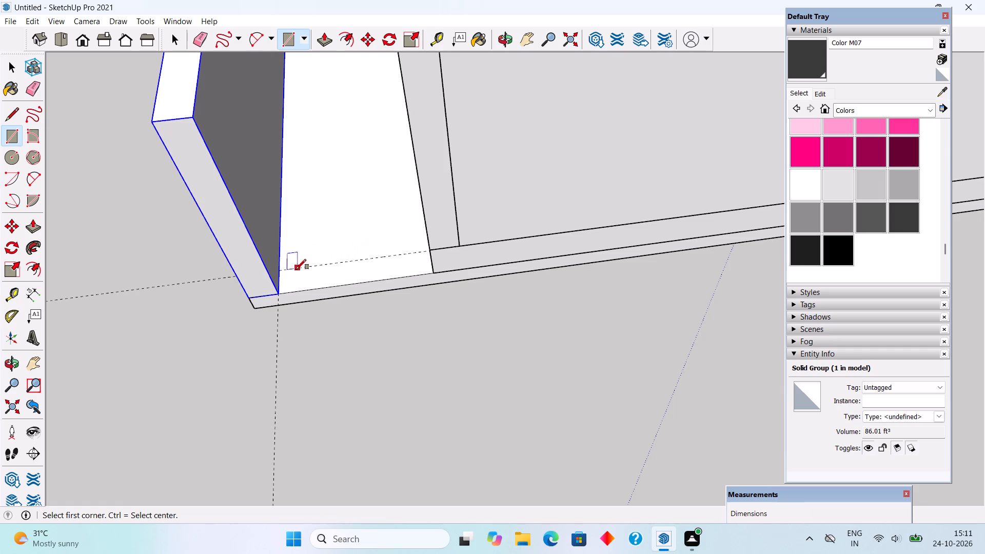
pyautogui.click(280, 272)
pyautogui.click(434, 273)
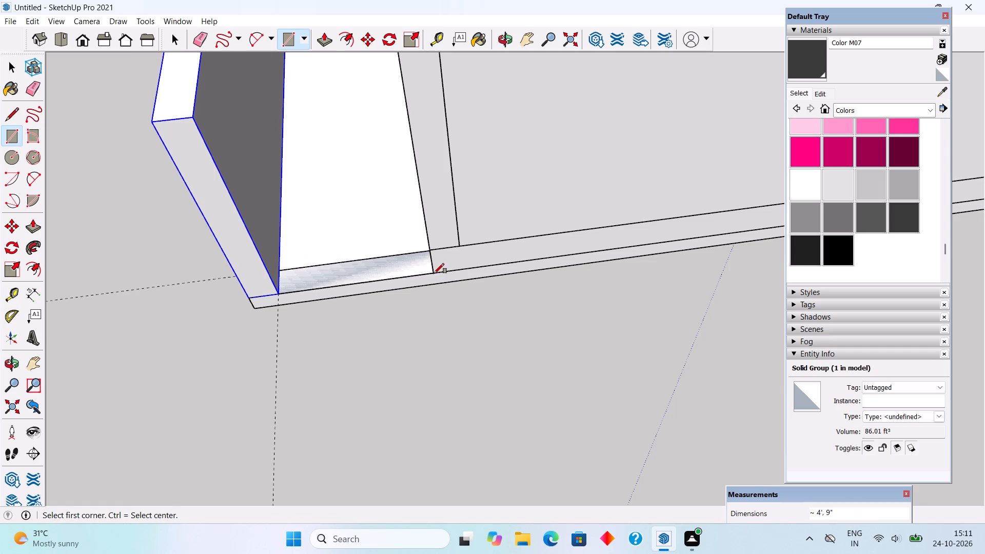
# Push/Pull the rear strip up to the side wall's top and make it a group.
pyautogui.press('p')
pyautogui.click(306, 281)
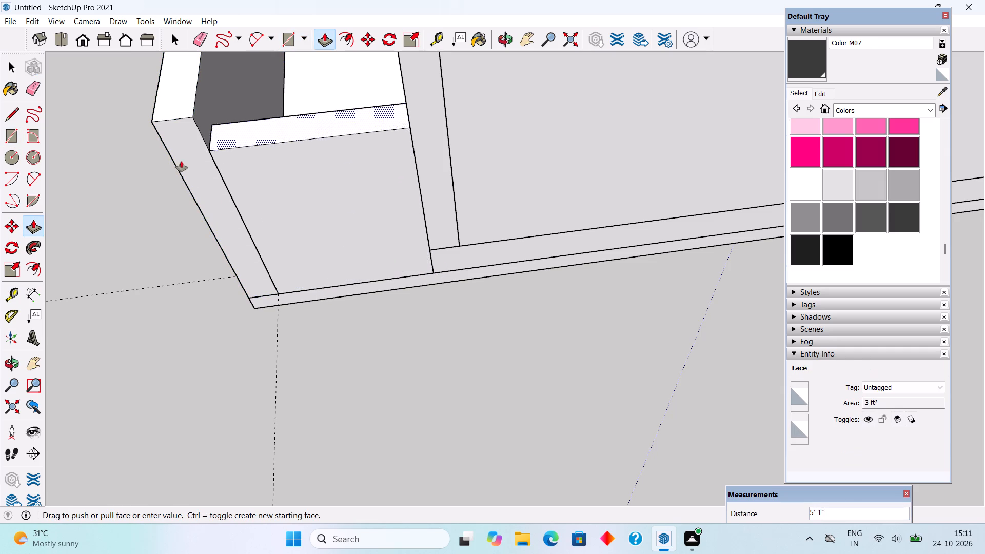
pyautogui.click(181, 115)
pyautogui.press('space')
pyautogui.tripleClick(281, 155)
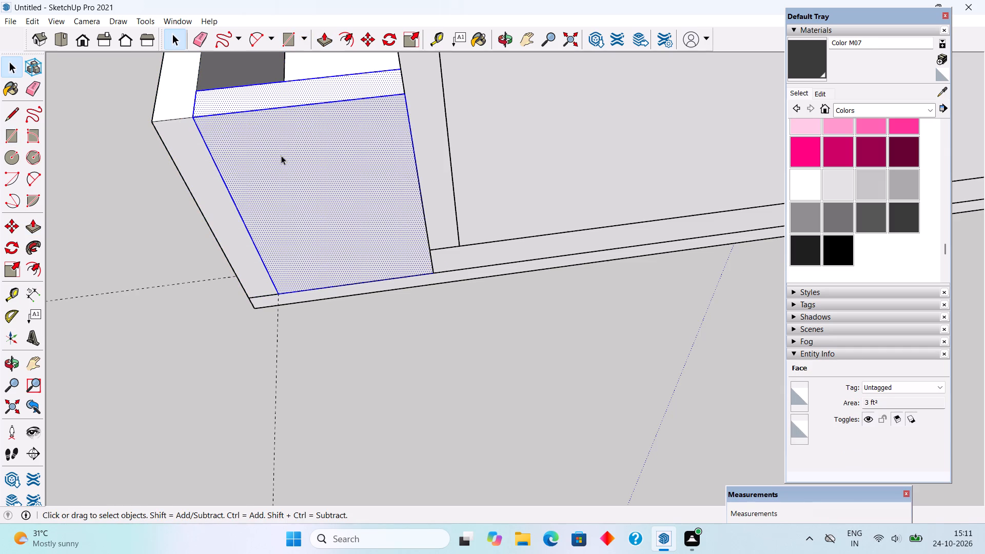
pyautogui.rightClick(286, 151)
pyautogui.click(362, 258)
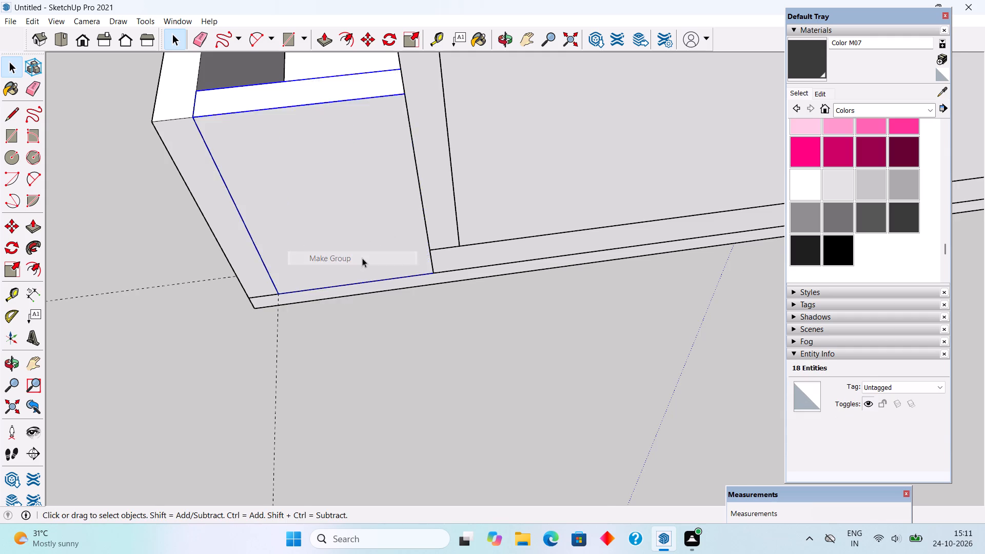
# Draw a rectangle between the two parallel guides on the gate side, from the gate post to the slab's side edge.
pyautogui.scroll(-4, 362, 258)
pyautogui.scroll(-17, 357, 277)
pyautogui.moveTo(397, 344); pyautogui.dragTo(388, 340, button='middle')
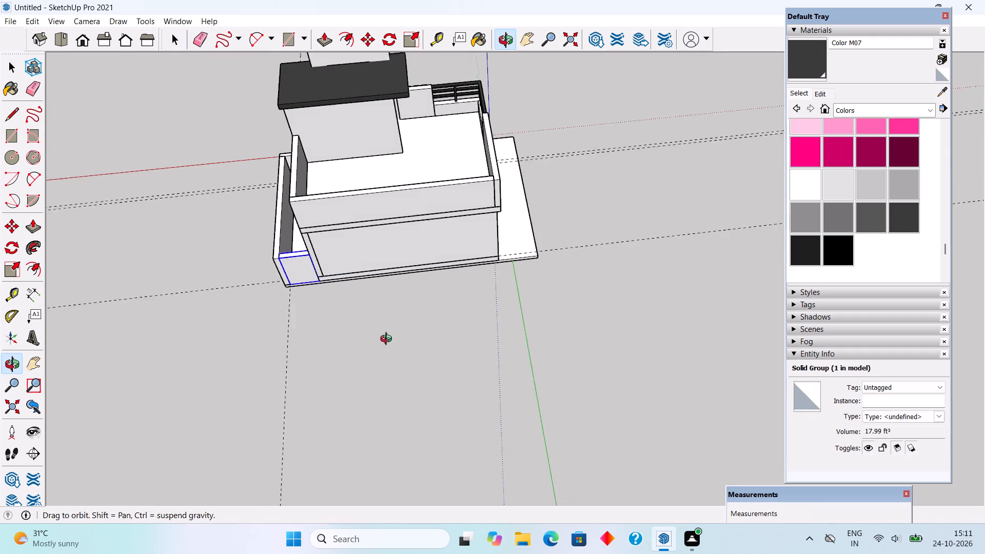
pyautogui.moveTo(388, 340); pyautogui.dragTo(224, 298, button='middle')
pyautogui.scroll(5, 642, 263)
pyautogui.moveTo(637, 214); pyautogui.dragTo(518, 214, button='middle')
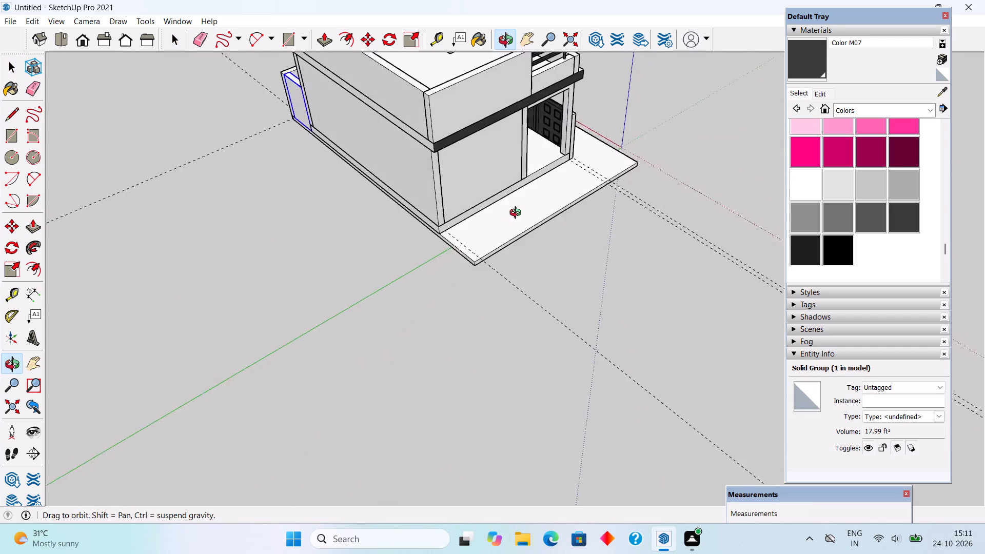
pyautogui.moveTo(518, 214); pyautogui.dragTo(384, 251, button='middle')
pyautogui.moveTo(721, 257); pyautogui.dragTo(283, 202, button='middle')
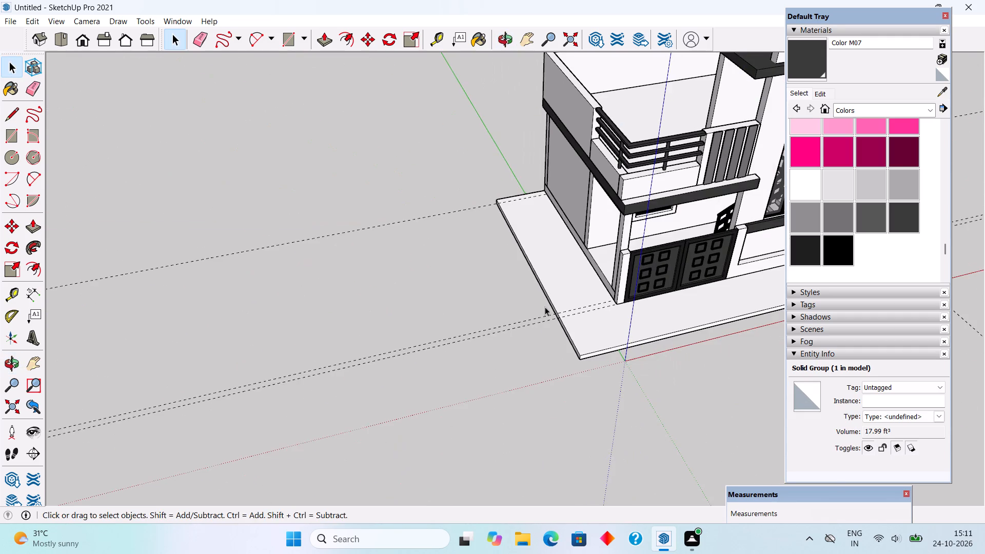
pyautogui.moveTo(546, 307); pyautogui.dragTo(625, 361, button='middle')
pyautogui.scroll(8, 625, 271)
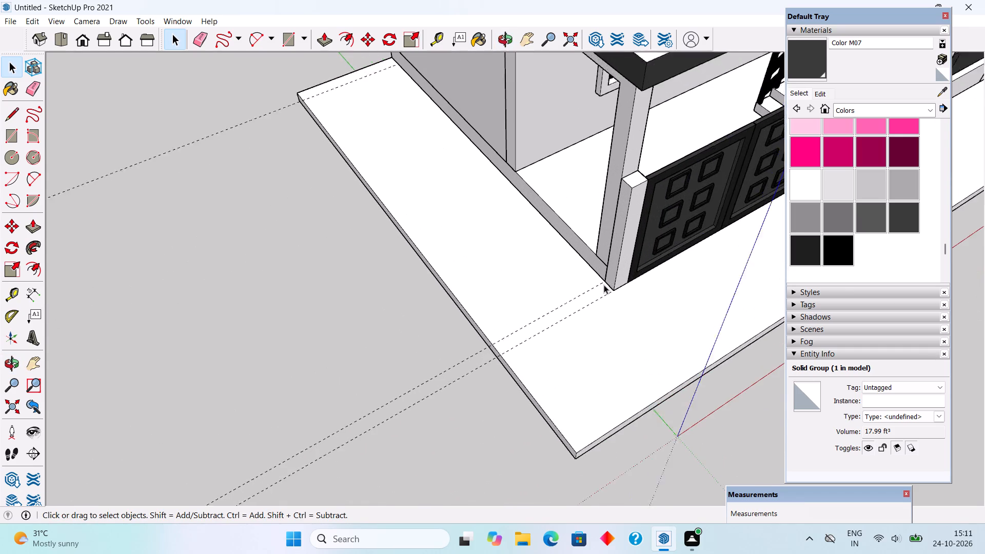
pyautogui.scroll(2, 604, 285)
pyautogui.press('r')
pyautogui.click(606, 280)
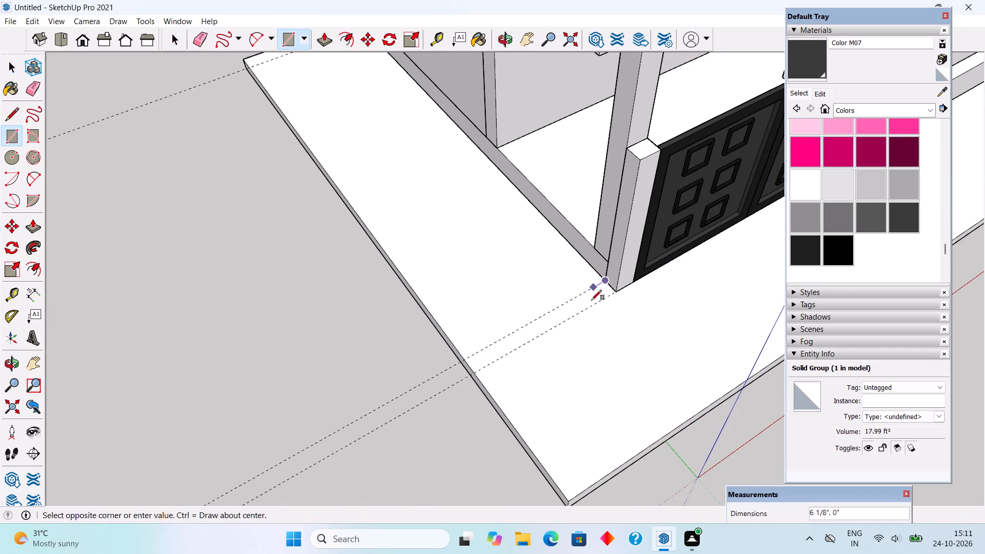
pyautogui.click(472, 376)
# Push/Pull the gate-side rectangle up to the top of the gate post and make it a group.
pyautogui.press('p')
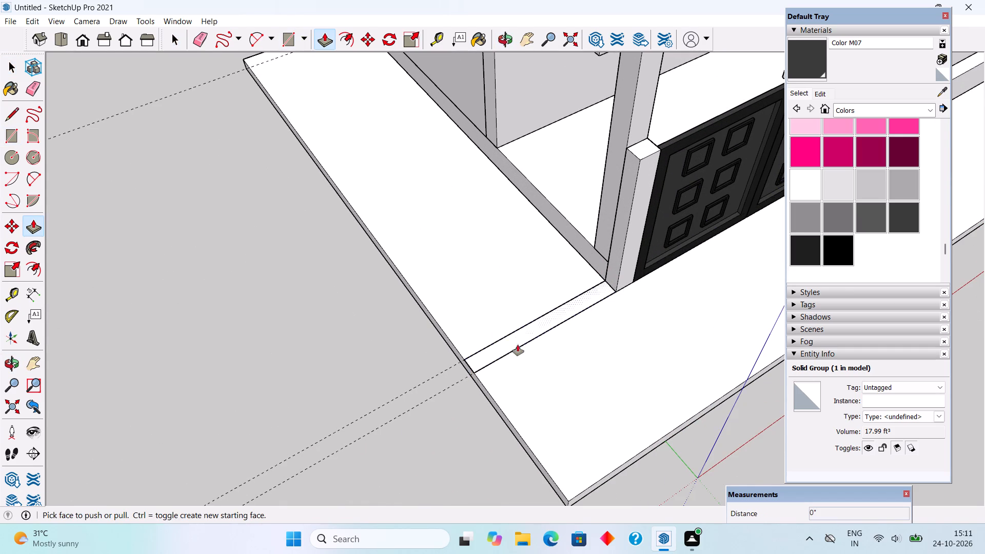
pyautogui.click(526, 339)
pyautogui.click(583, 298)
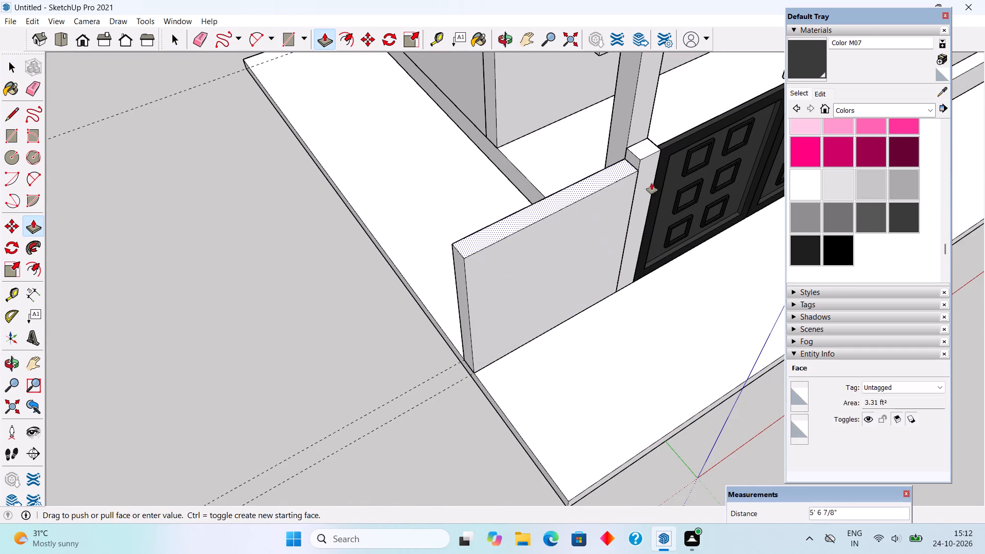
pyautogui.click(659, 153)
pyautogui.press('space')
pyautogui.tripleClick(589, 217)
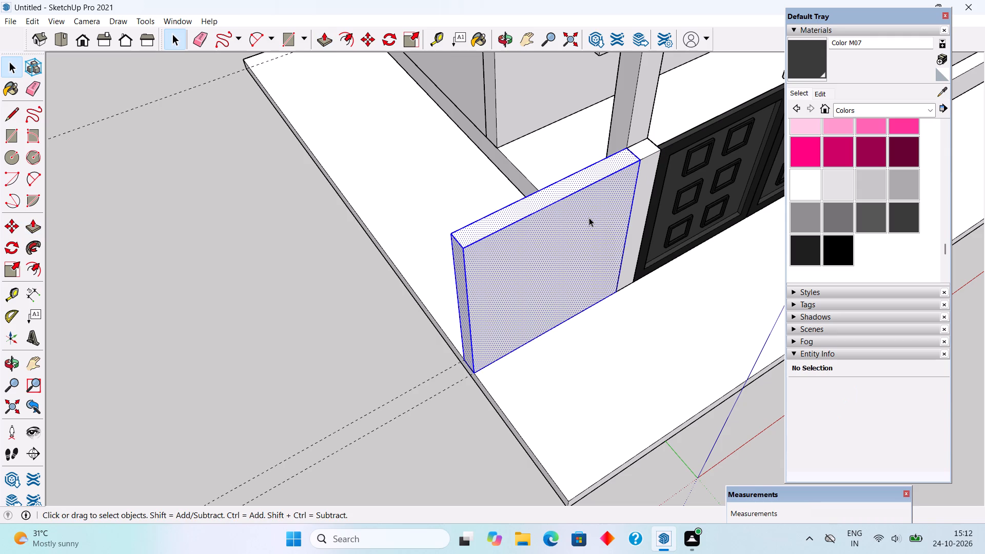
pyautogui.rightClick(589, 217)
pyautogui.click(637, 327)
# Place a guide on the base slab 9" in from its gate-side edge.
pyautogui.scroll(-5, 637, 327)
pyautogui.moveTo(428, 372); pyautogui.dragTo(710, 414, button='middle')
pyautogui.moveTo(340, 389); pyautogui.dragTo(370, 403, button='middle')
pyautogui.press('t')
pyautogui.click(429, 321)
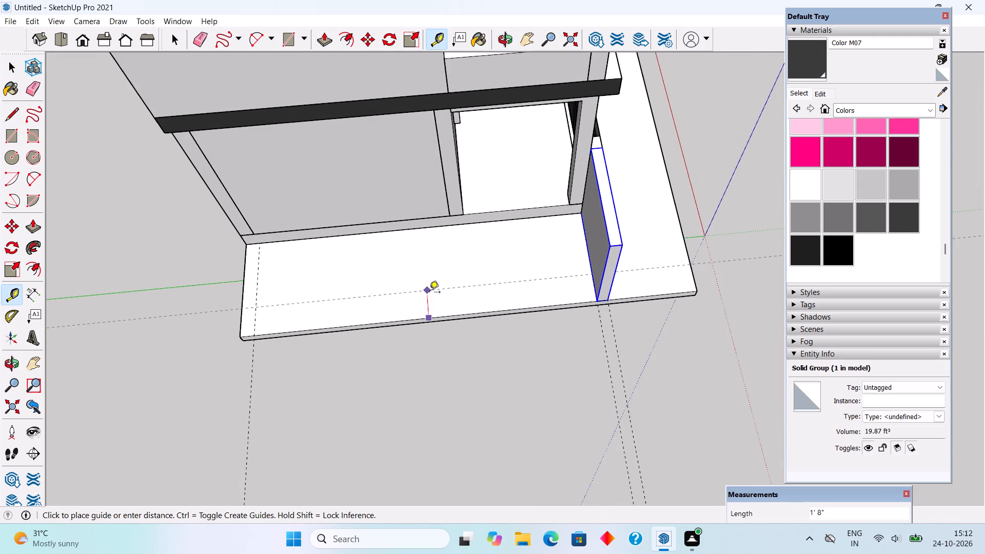
pyautogui.write('9"')
pyautogui.press('Return')
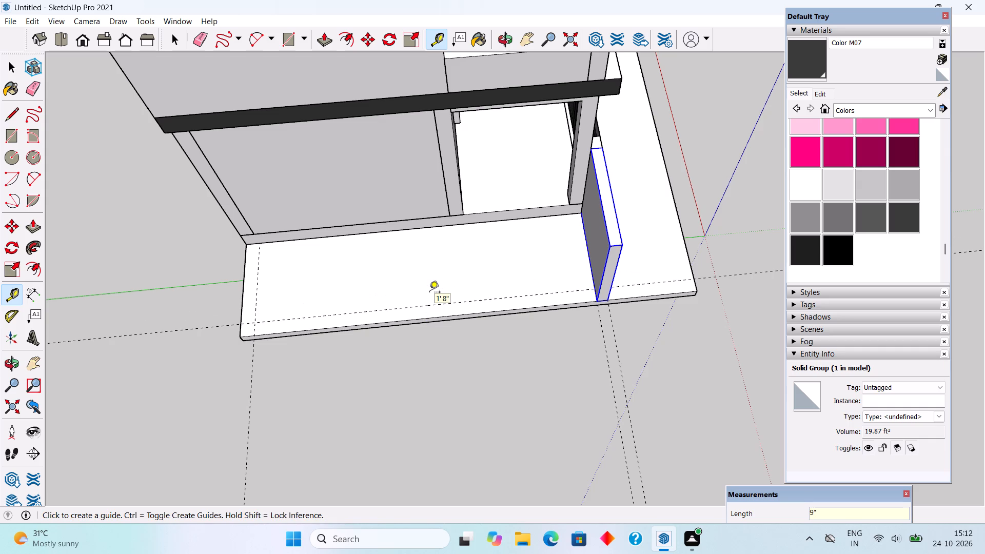
# Draw a rectangle about 9" by 19' 1 3/8" along the gate-side slab edge, from the rear to the short front wall.
pyautogui.press('r')
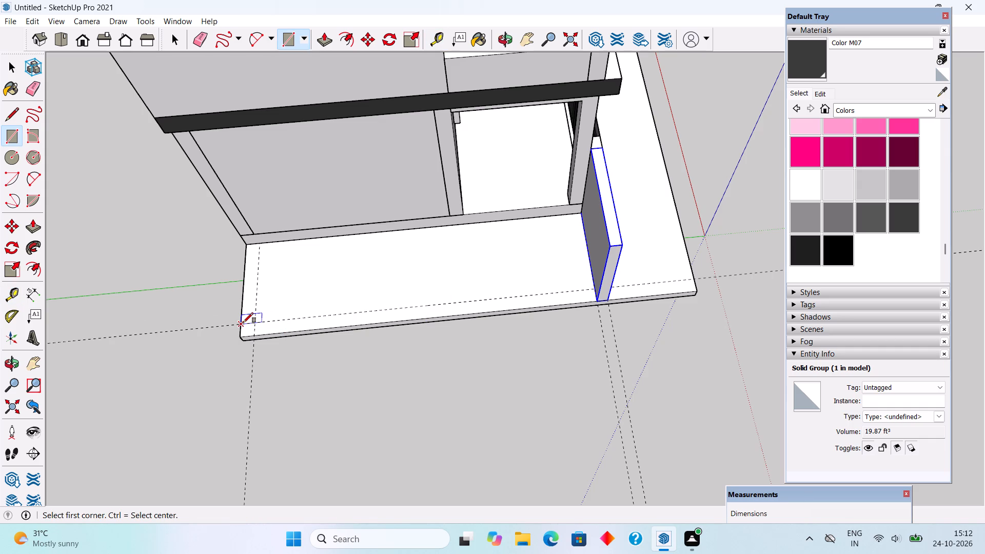
pyautogui.click(243, 323)
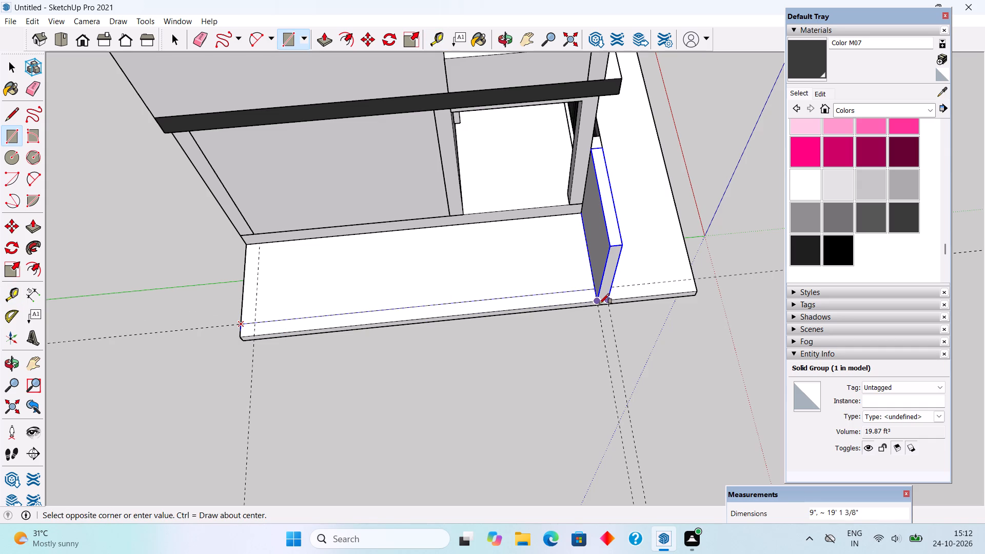
pyautogui.click(599, 304)
# Push/Pull the gate-side strip up to the top of the short front wall and make it a group.
pyautogui.press('p')
pyautogui.click(590, 296)
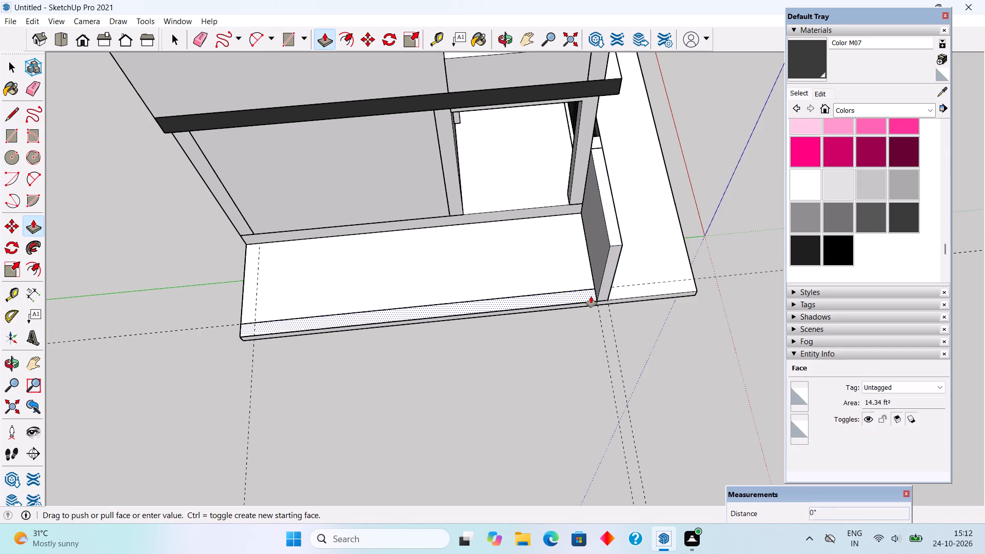
pyautogui.click(622, 241)
pyautogui.press('space')
pyautogui.tripleClick(570, 262)
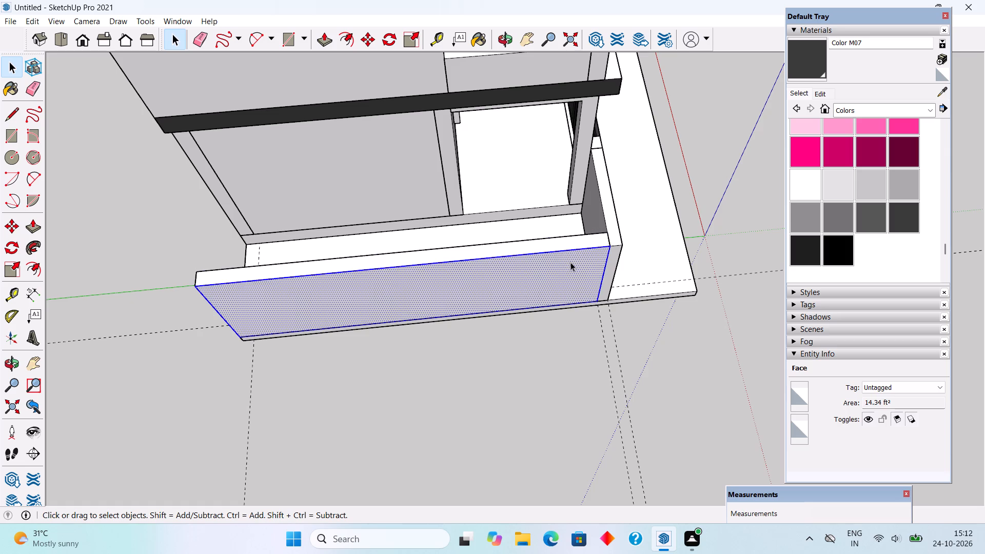
pyautogui.rightClick(570, 262)
pyautogui.click(608, 363)
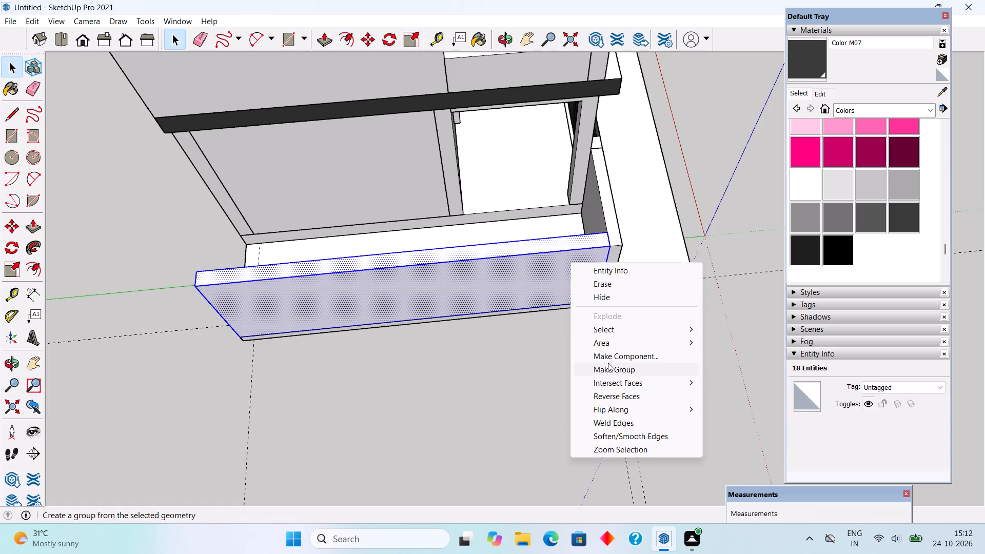
# Draw a 9" deep rectangle along the rear slab edge, between the house wall and the gate-side boundary wall.
pyautogui.scroll(-4, 533, 313)
pyautogui.moveTo(248, 337); pyautogui.dragTo(603, 260, button='middle')
pyautogui.scroll(-3, 594, 236)
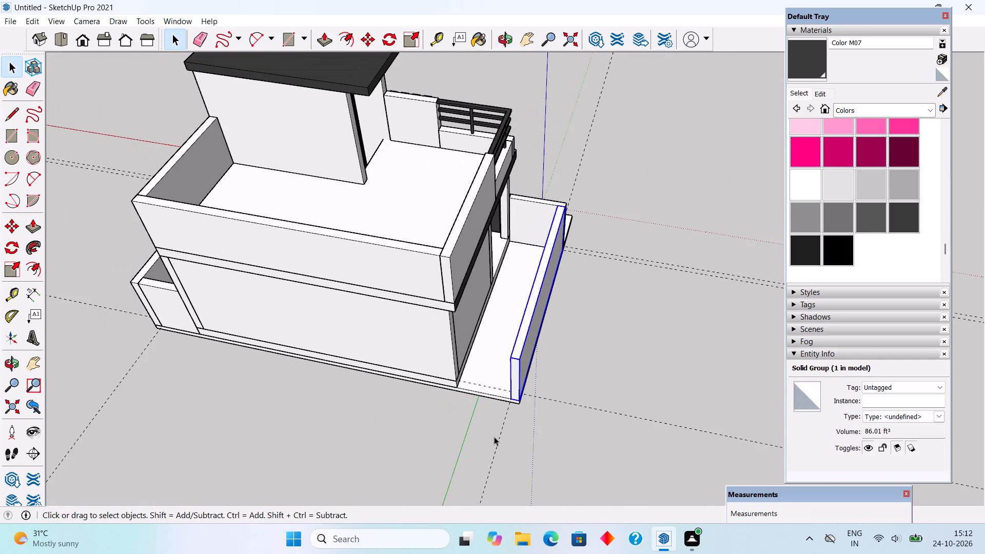
pyautogui.scroll(13, 496, 437)
pyautogui.press('r')
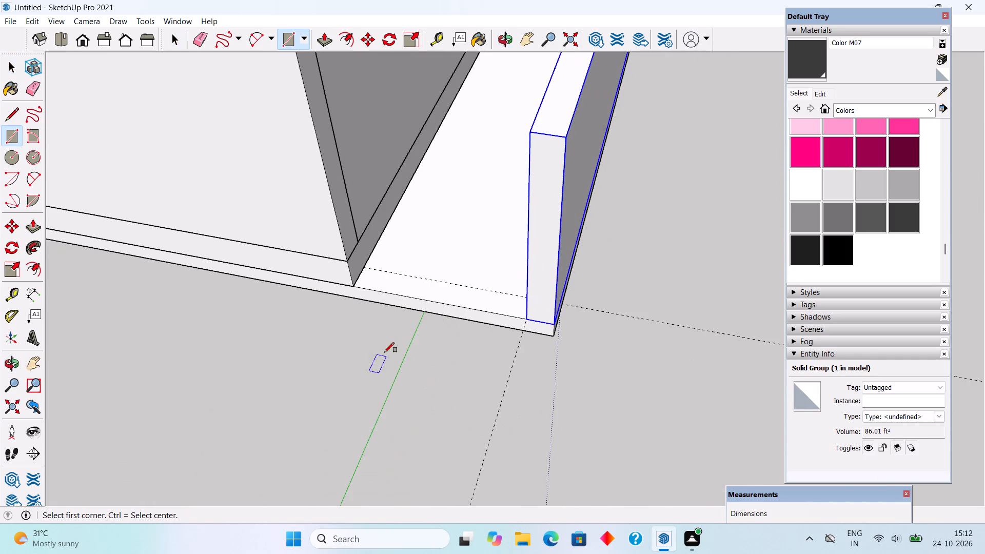
pyautogui.click(364, 266)
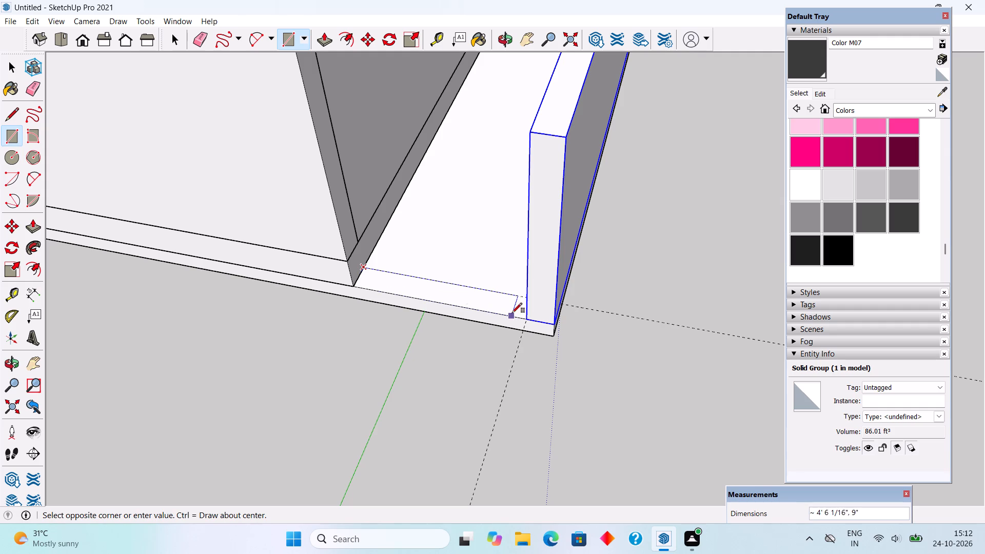
pyautogui.doubleClick(530, 317)
# Push/Pull the rear rectangle up to the top of the gate-side boundary wall and make it a group.
pyautogui.press('p')
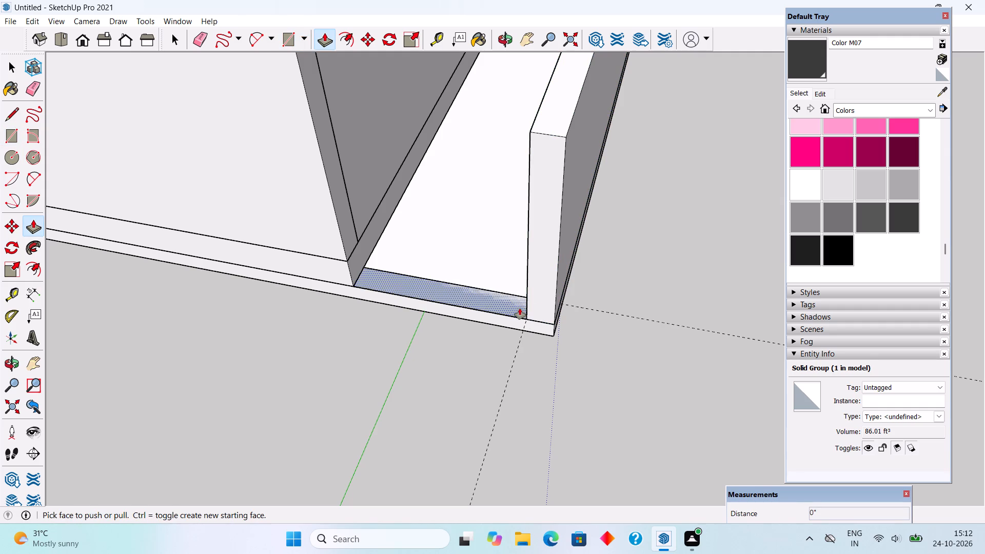
pyautogui.click(520, 308)
pyautogui.click(559, 135)
pyautogui.press('space')
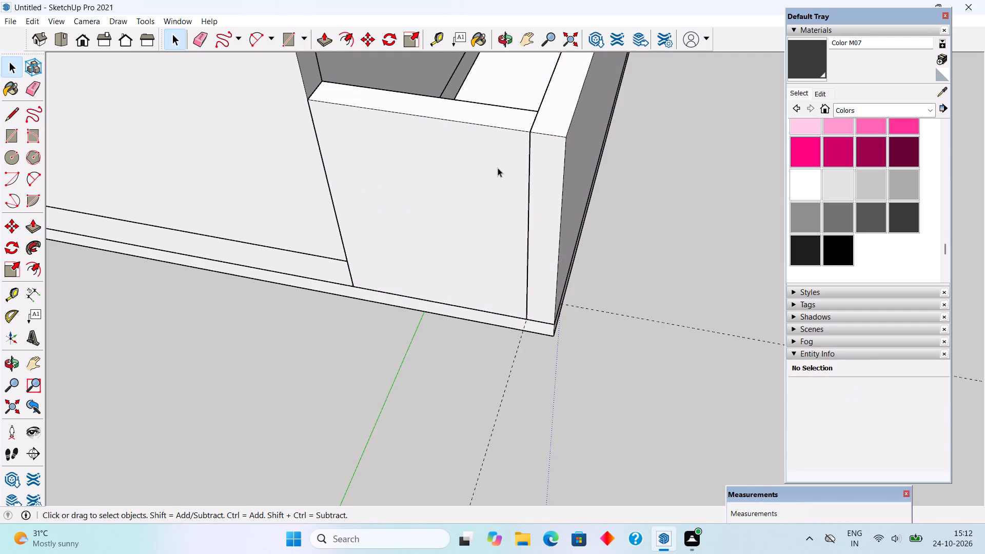
pyautogui.tripleClick(498, 168)
pyautogui.rightClick(497, 168)
pyautogui.click(541, 272)
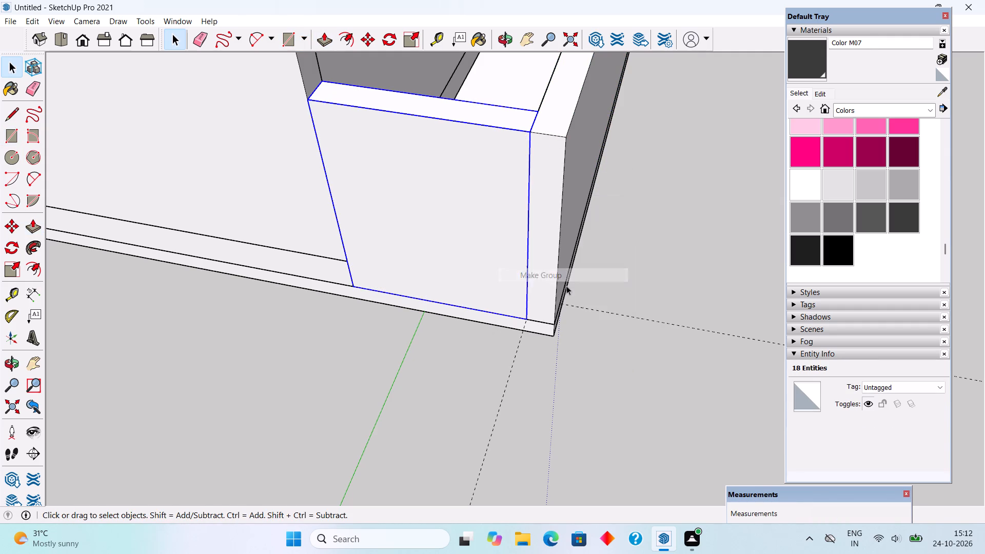
pyautogui.click(642, 287)
# Delete all construction guides from the model.
pyautogui.scroll(-17, 646, 285)
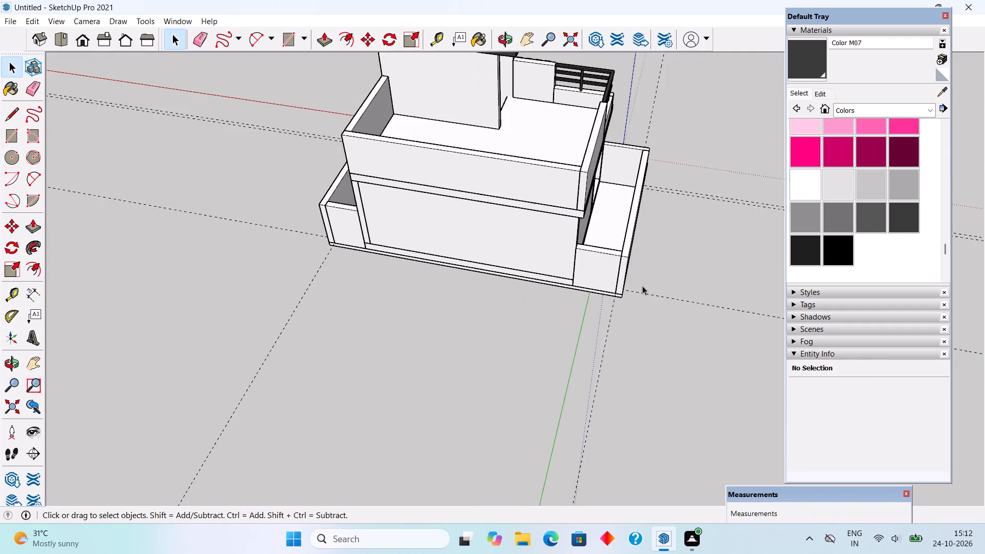
pyautogui.moveTo(636, 289); pyautogui.dragTo(281, 252, button='middle')
pyautogui.moveTo(590, 304); pyautogui.dragTo(285, 239, button='middle')
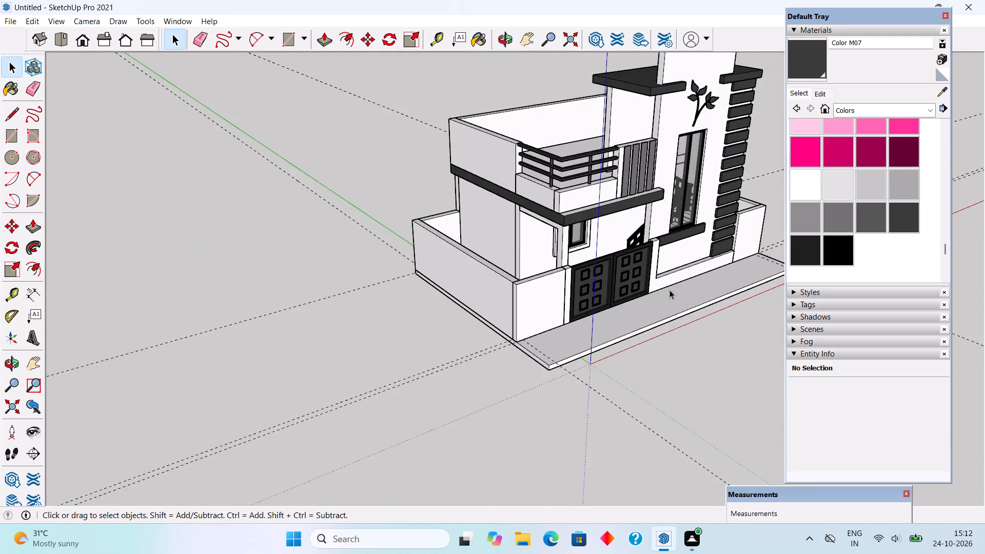
pyautogui.moveTo(666, 289); pyautogui.dragTo(518, 192, button='middle')
pyautogui.scroll(-2, 518, 194)
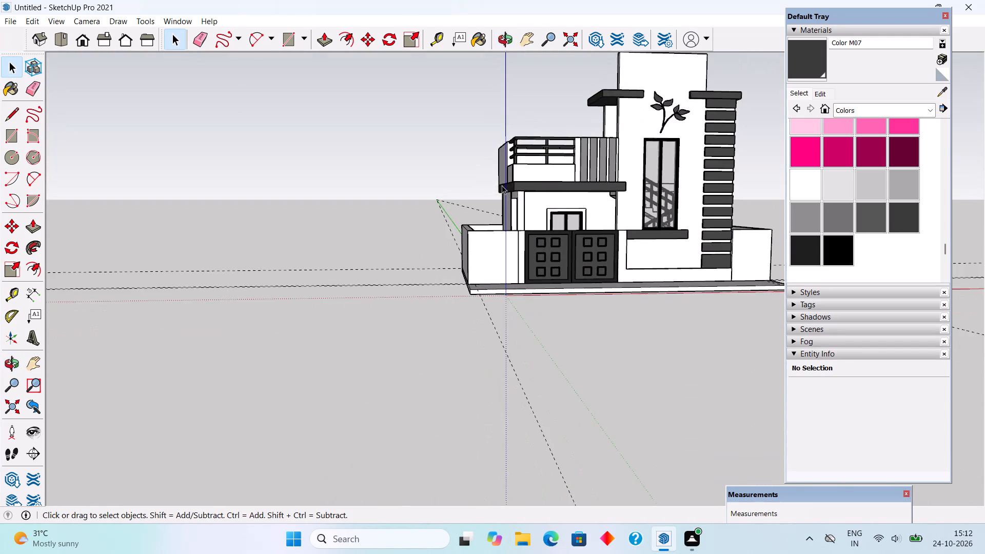
pyautogui.scroll(-3, 500, 184)
pyautogui.moveTo(426, 194); pyautogui.dragTo(345, 191, button='middle')
pyautogui.scroll(-2, 345, 191)
pyautogui.scroll(3, 721, 179)
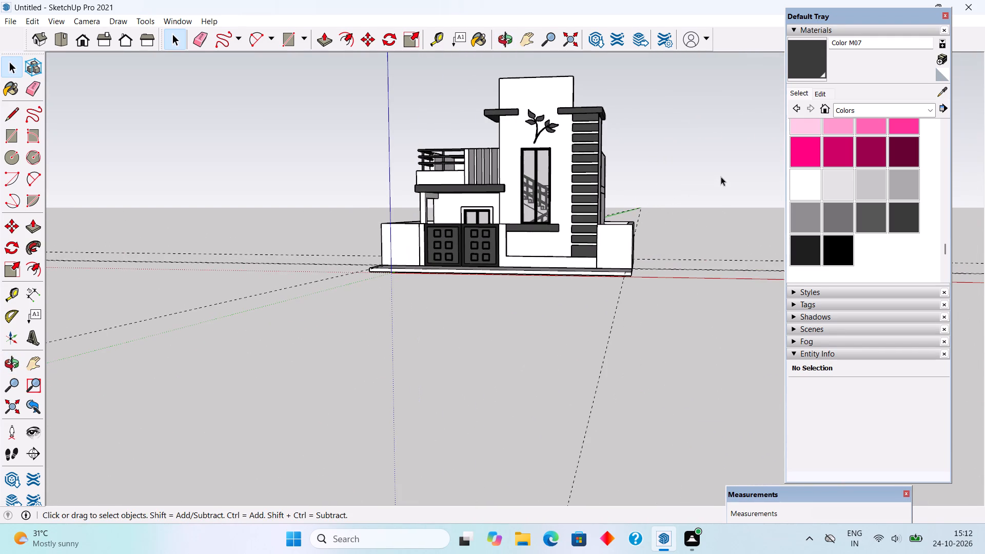
pyautogui.click(33, 21)
pyautogui.click(94, 137)
# Select the entire house with its slab and boundary walls and move it about 25' 5" along the red axis, away from the origin.
pyautogui.scroll(-5, 315, 302)
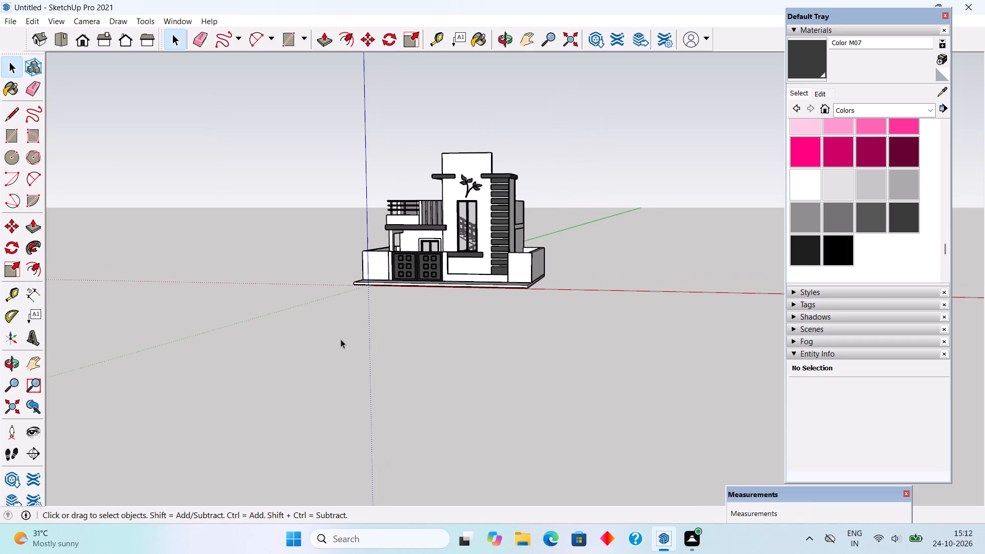
pyautogui.scroll(-2, 375, 288)
pyautogui.moveTo(380, 305); pyautogui.dragTo(498, 459, button='middle')
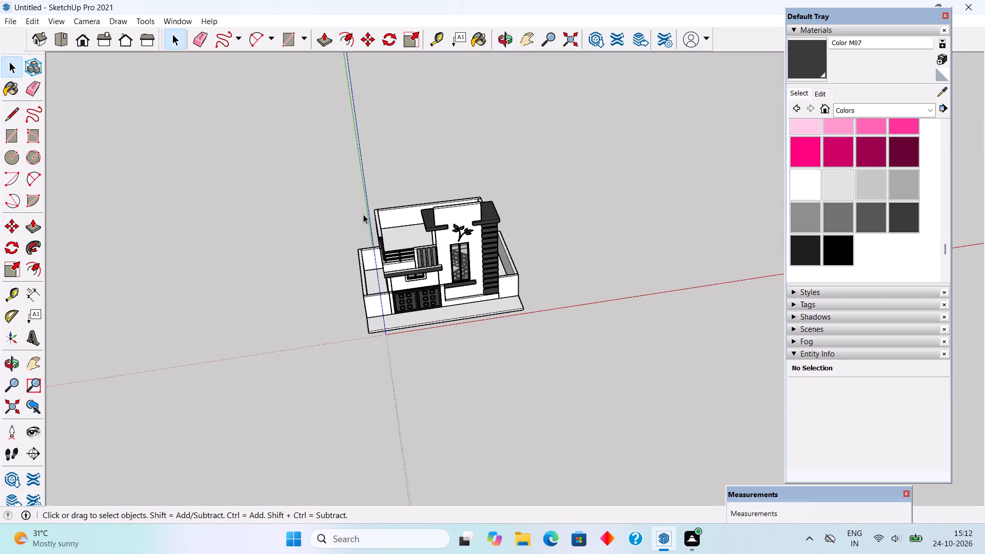
pyautogui.moveTo(319, 177); pyautogui.dragTo(585, 356)
pyautogui.moveTo(605, 278); pyautogui.dragTo(404, 160, button='middle')
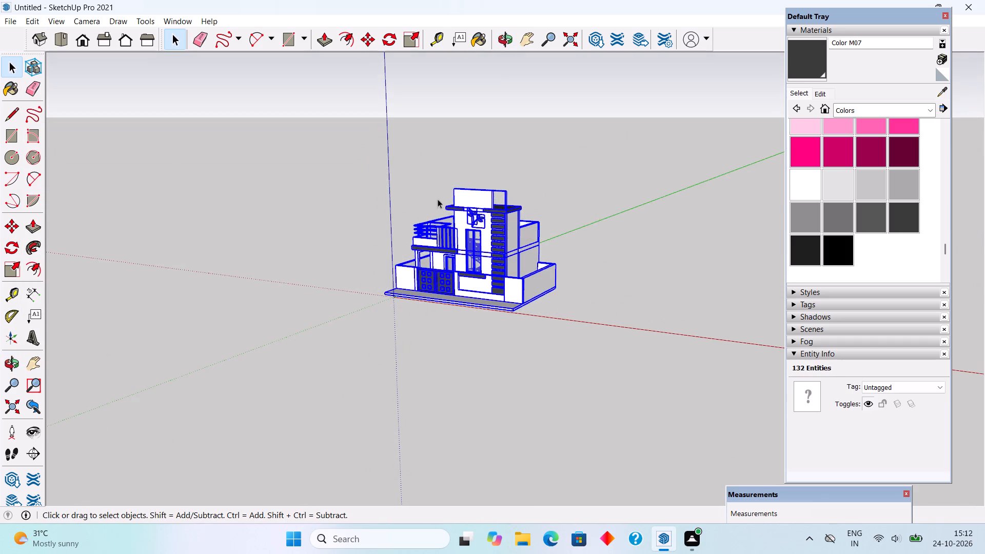
pyautogui.scroll(2, 533, 294)
pyautogui.moveTo(518, 362); pyautogui.dragTo(644, 357, button='middle')
pyautogui.press('m')
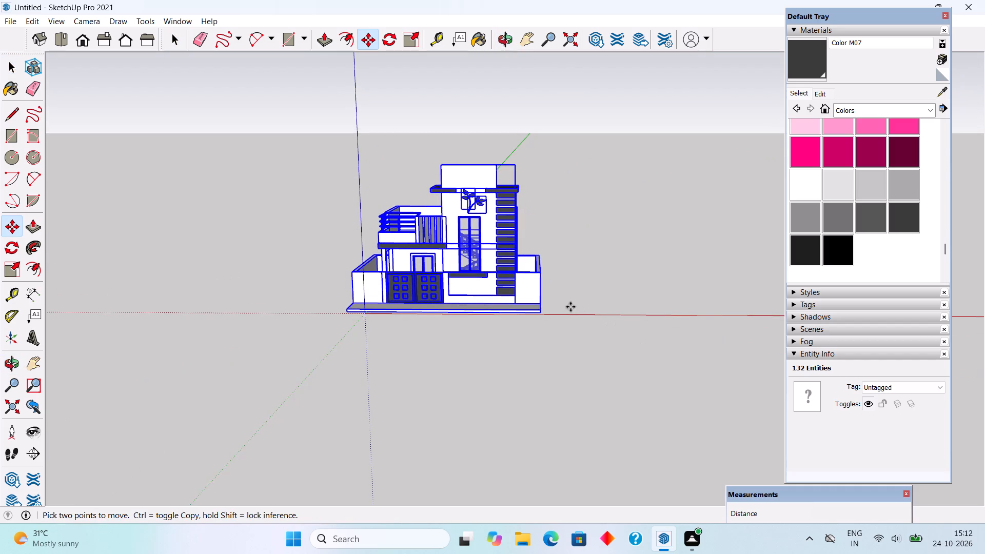
pyautogui.click(545, 304)
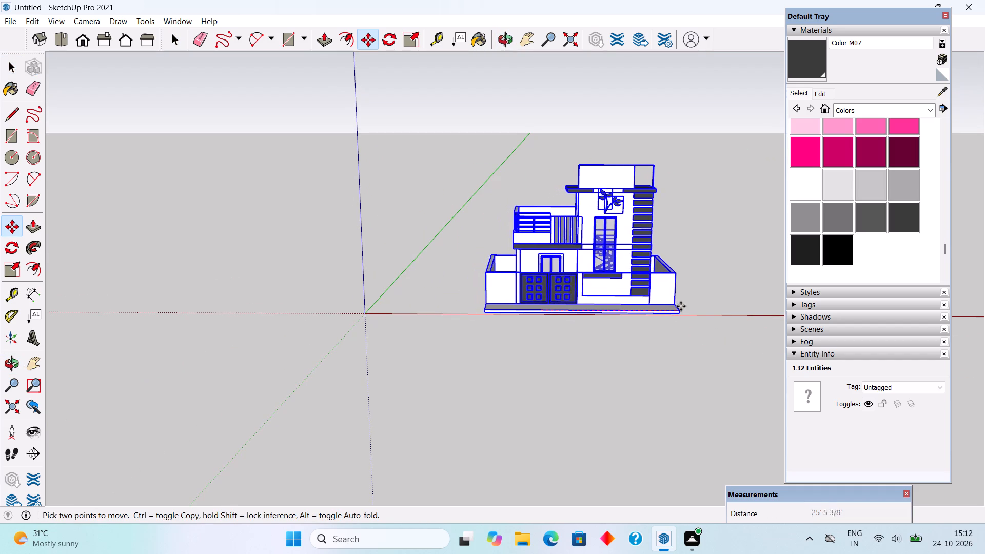
pyautogui.click(681, 306)
pyautogui.press('space')
pyautogui.click(701, 275)
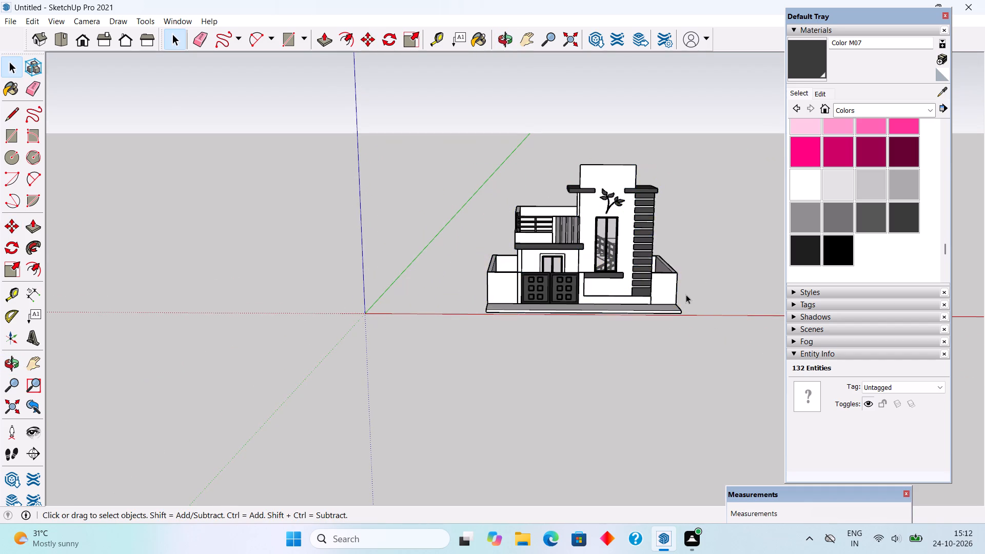
# Examine the front elevation with its gate, boundary walls and tower from low, level and slightly raised viewpoints.
pyautogui.scroll(5, 686, 294)
pyautogui.moveTo(685, 287); pyautogui.dragTo(686, 274, button='middle')
pyautogui.scroll(4, 644, 100)
pyautogui.scroll(1, 675, 158)
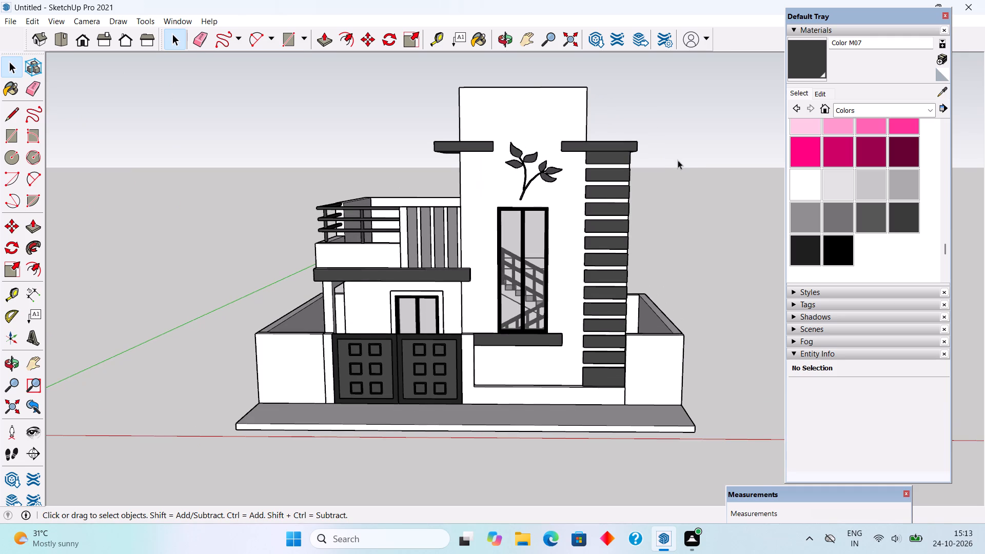
pyautogui.scroll(-1, 678, 214)
pyautogui.moveTo(678, 202); pyautogui.dragTo(692, 116, button='middle')
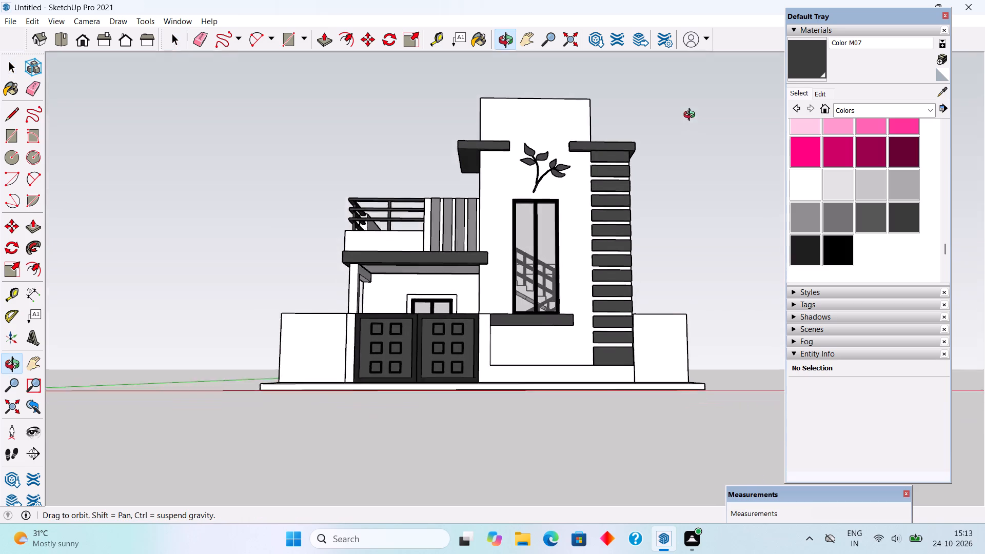
pyautogui.moveTo(692, 116); pyautogui.dragTo(694, 103, button='middle')
pyautogui.moveTo(639, 195); pyautogui.dragTo(684, 175, button='middle')
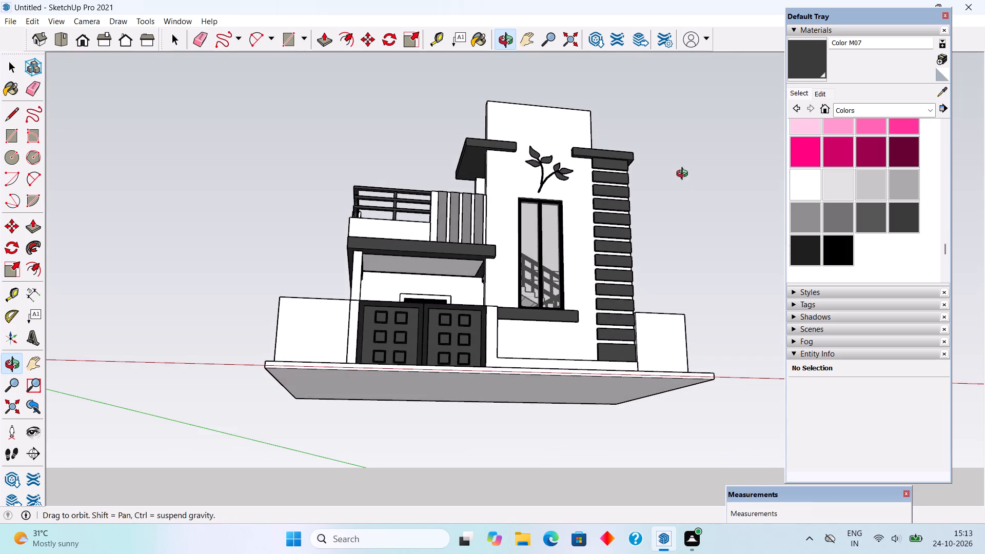
pyautogui.moveTo(684, 175); pyautogui.dragTo(671, 223, button='middle')
pyautogui.scroll(2, 671, 223)
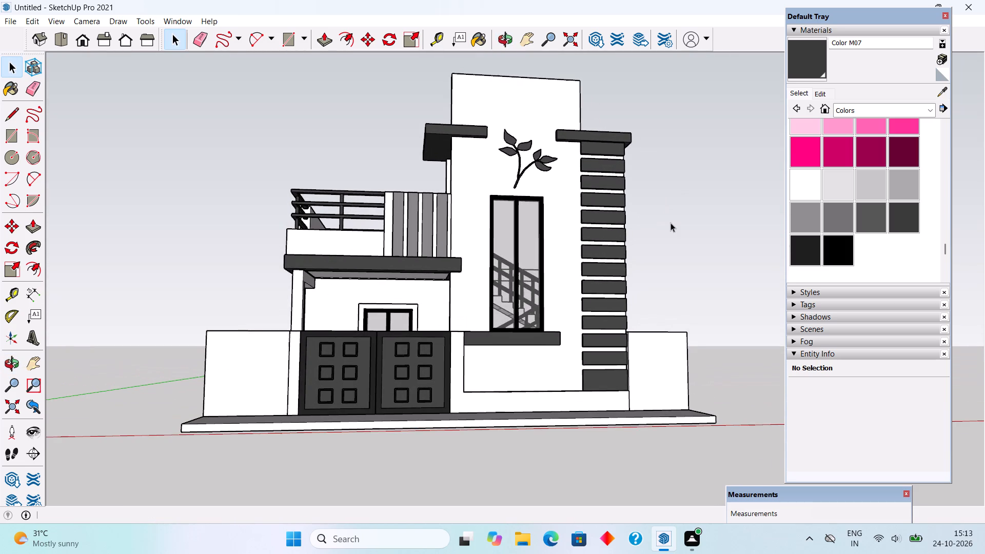
pyautogui.moveTo(671, 223); pyautogui.dragTo(662, 263, button='middle')
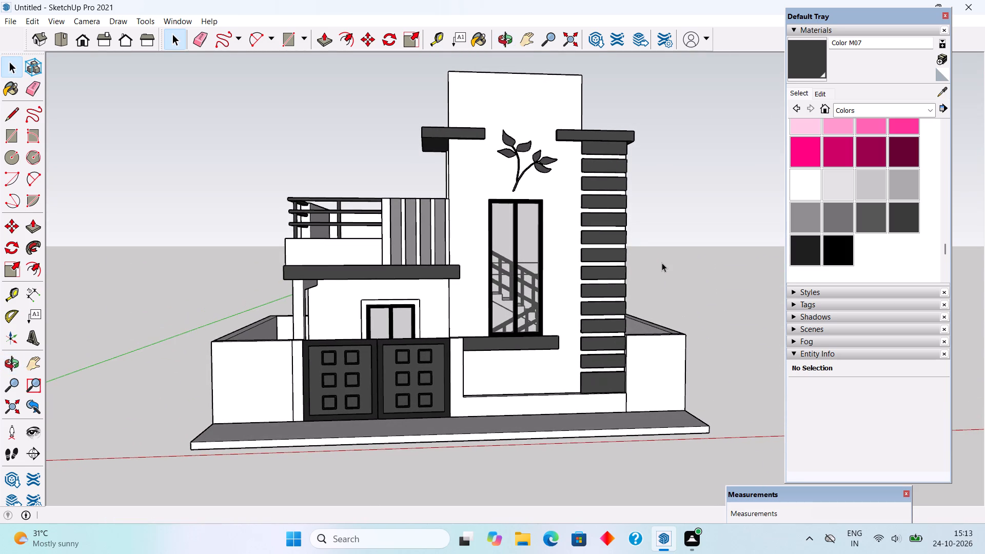
pyautogui.scroll(1, 662, 262)
pyautogui.scroll(-2, 682, 212)
pyautogui.moveTo(682, 209); pyautogui.dragTo(660, 198, button='middle')
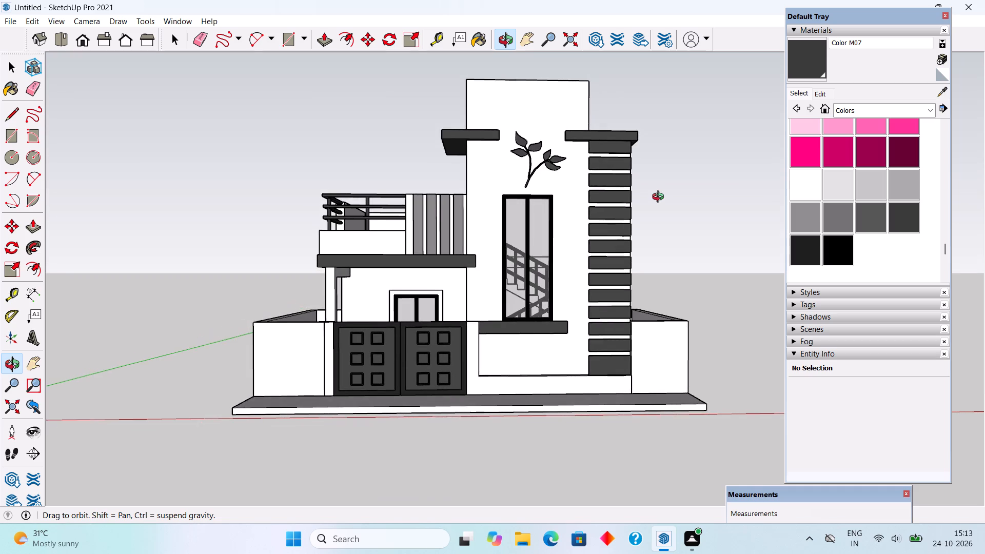
pyautogui.moveTo(660, 198); pyautogui.dragTo(654, 206, button='middle')
pyautogui.scroll(1, 654, 206)
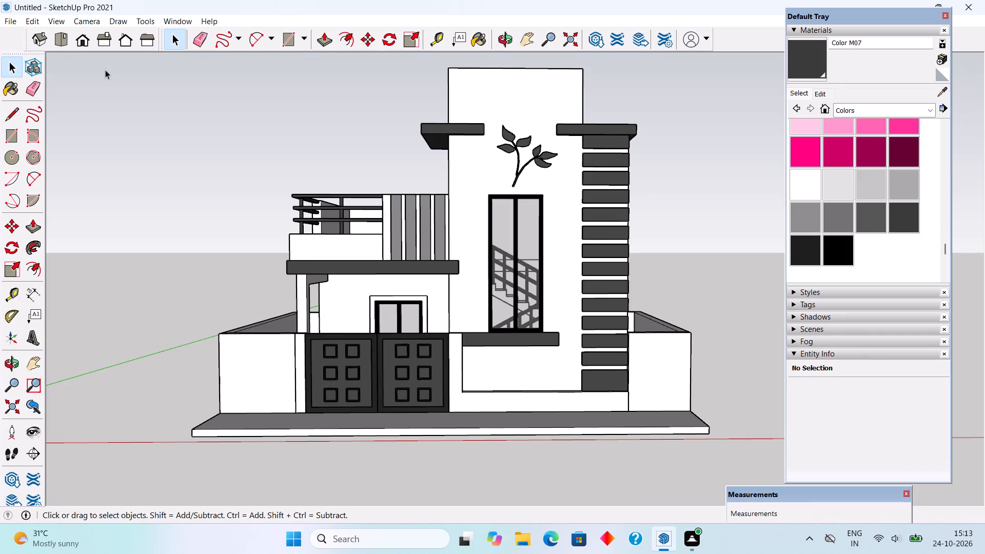
# Save the model as "elevation 30" in the Downloads folder in SketchUp Models (*.skp) format.
pyautogui.click(6, 21)
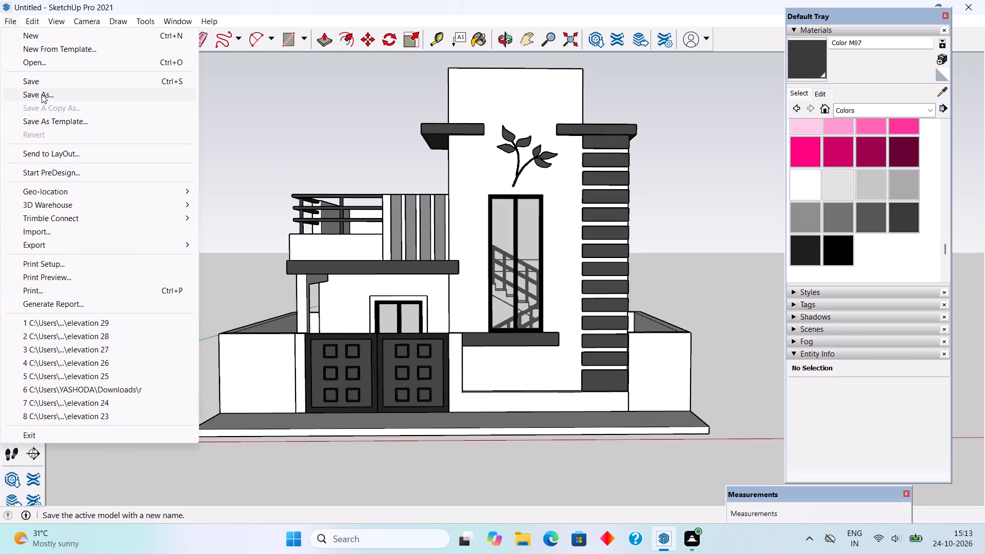
pyautogui.click(42, 94)
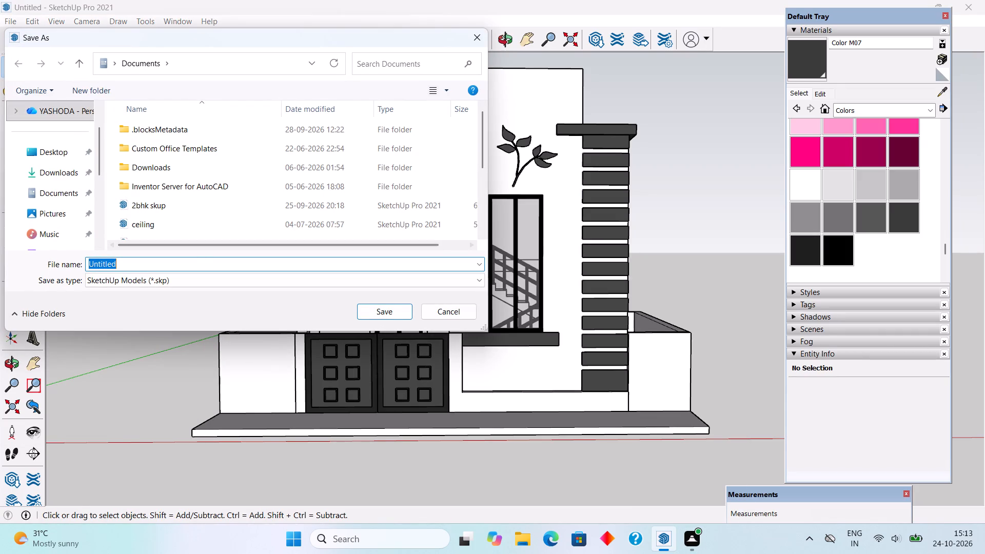
pyautogui.click(71, 166)
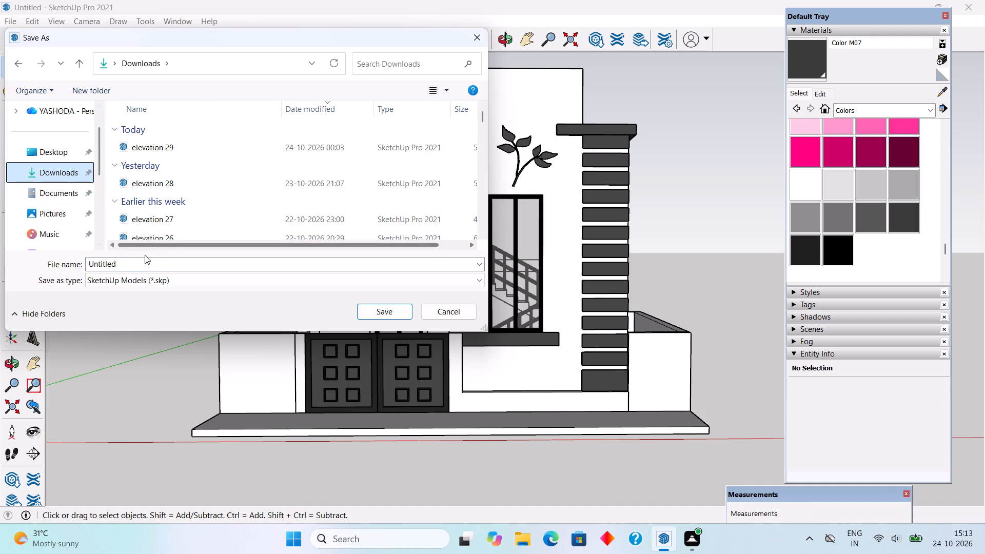
pyautogui.click(145, 255)
pyautogui.click(146, 264)
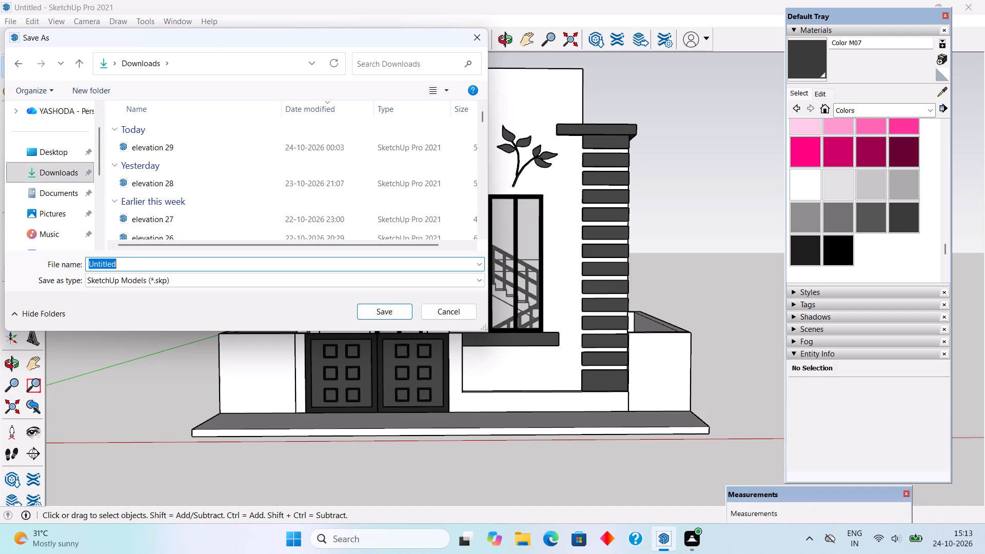
pyautogui.press('BackSpace')
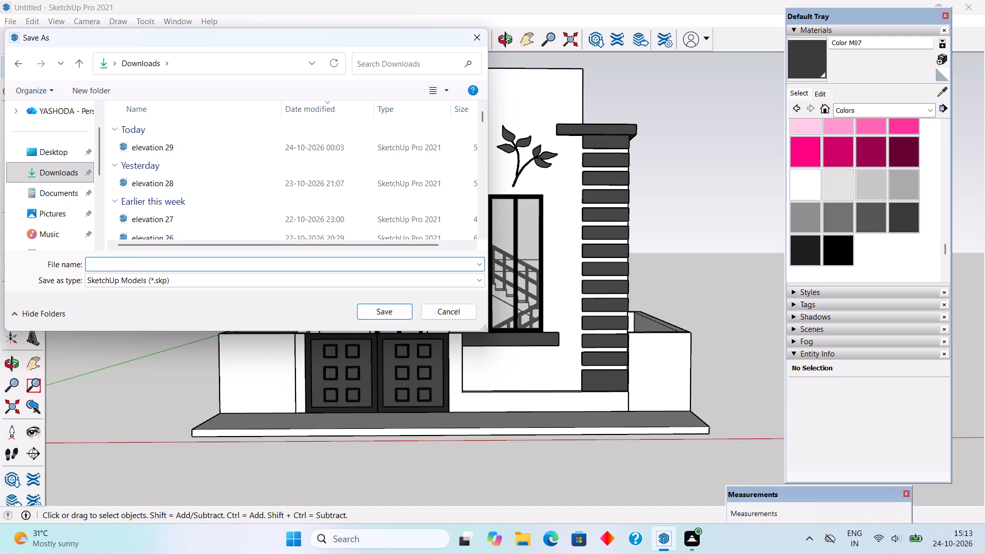
pyautogui.write('eleva')
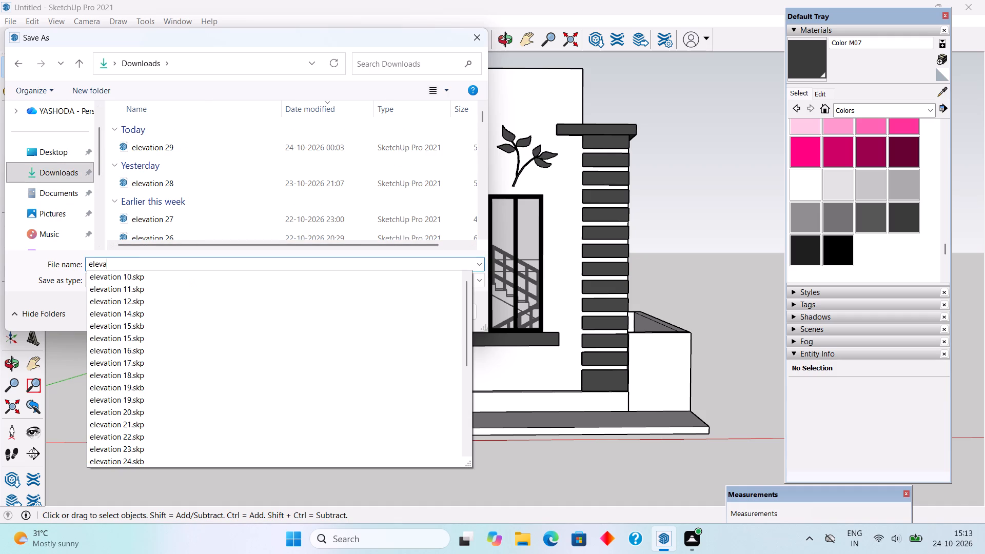
pyautogui.write('tion')
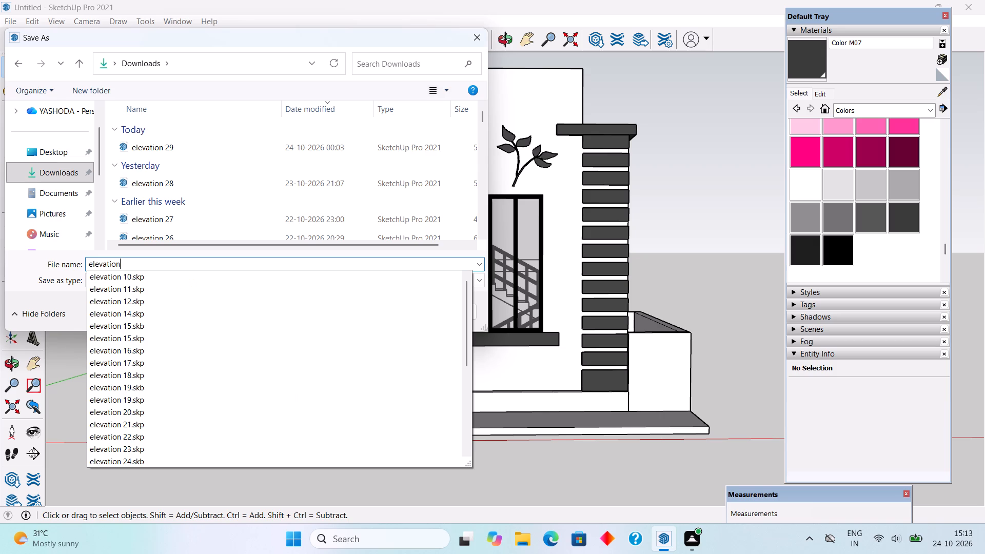
pyautogui.press('space')
pyautogui.write('30')
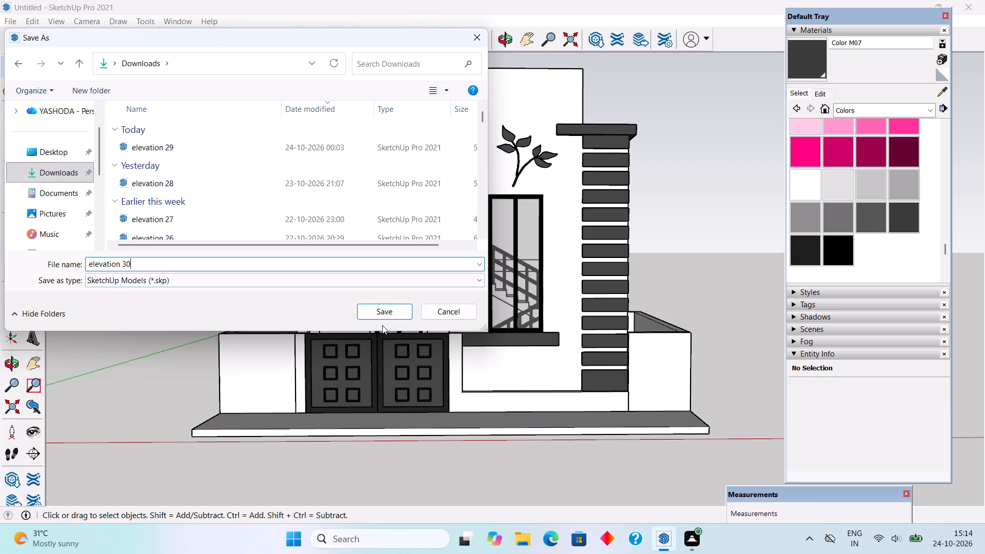
pyautogui.click(385, 312)
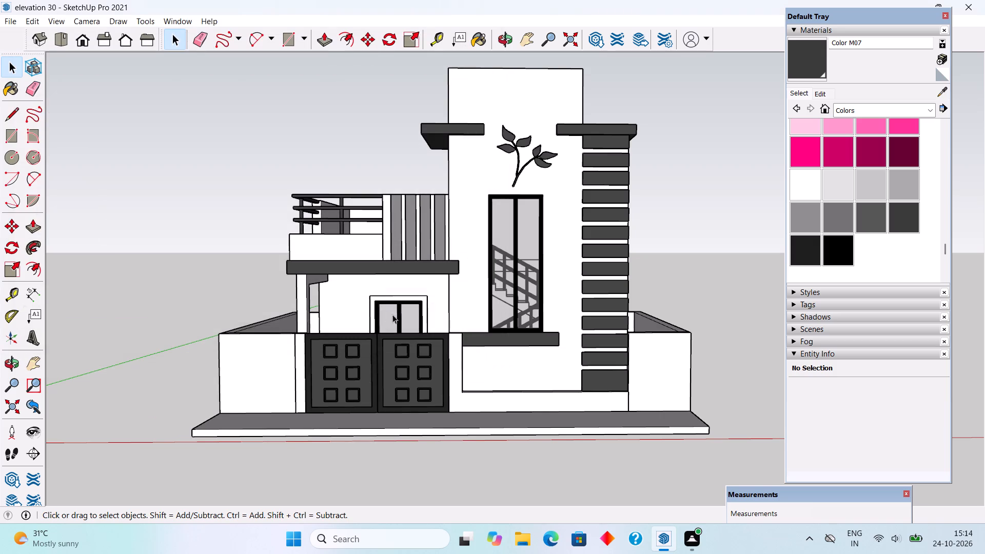